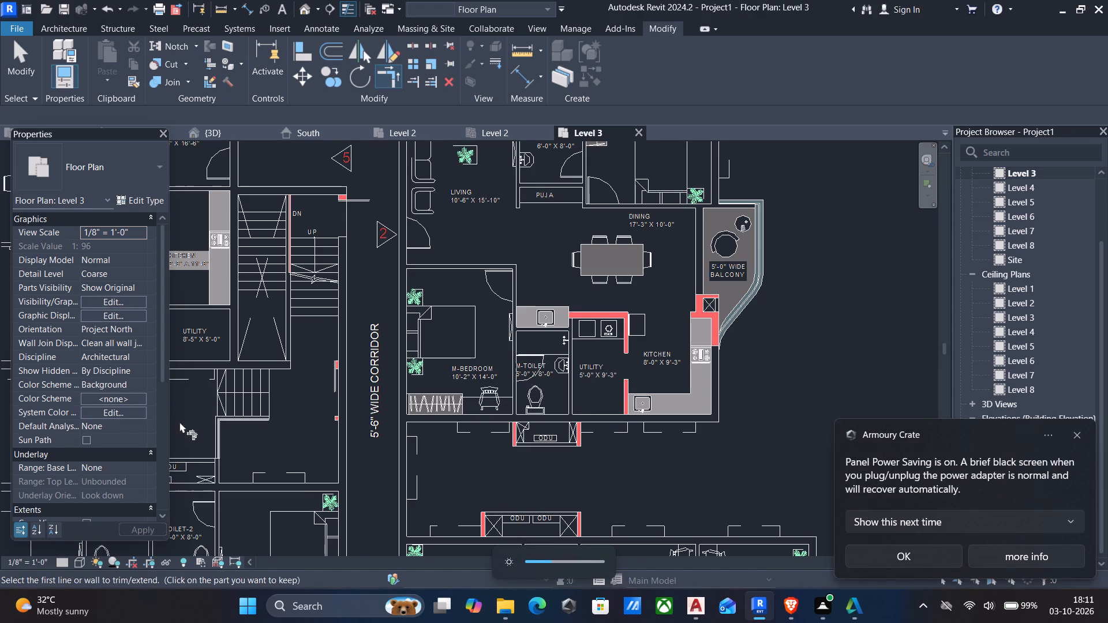
Place a 9" wall along the north side of the Utility in the 1297 sft unit, following the plan line.
scroll(196, 275, "down", 3)
middle_click_drag(439, 358, 547, 441)
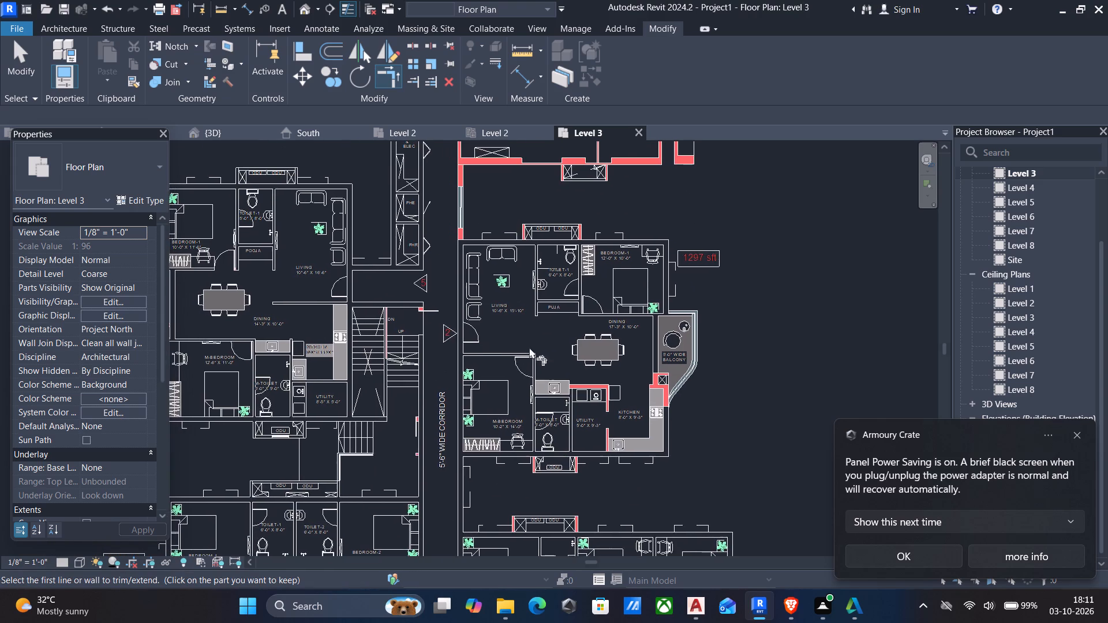
scroll(563, 383, "up", 6)
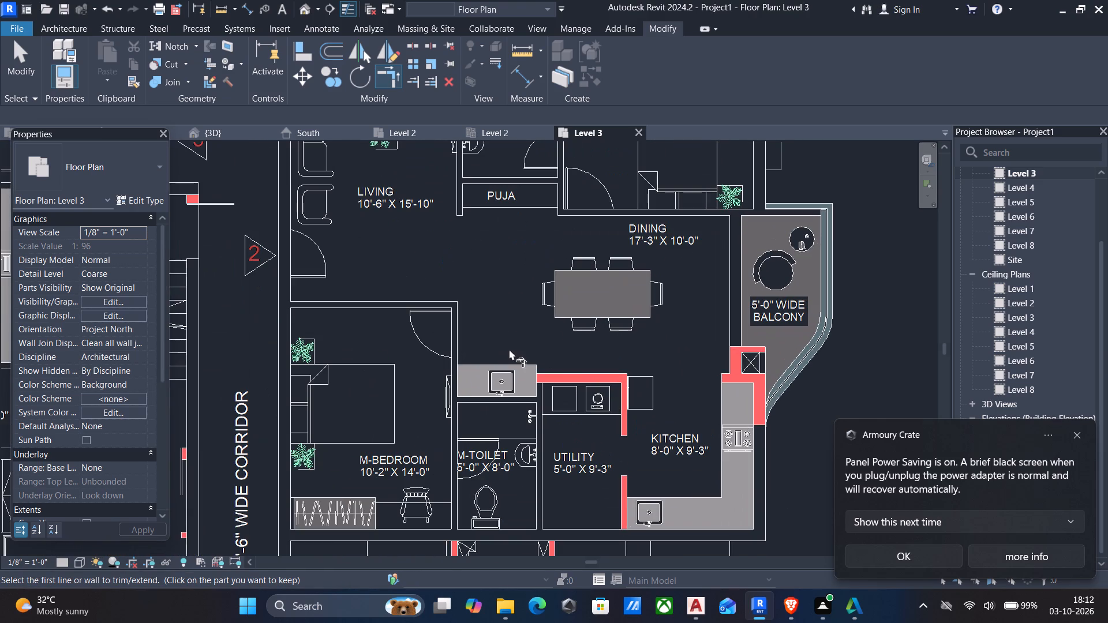
key("Escape")
type("wa")
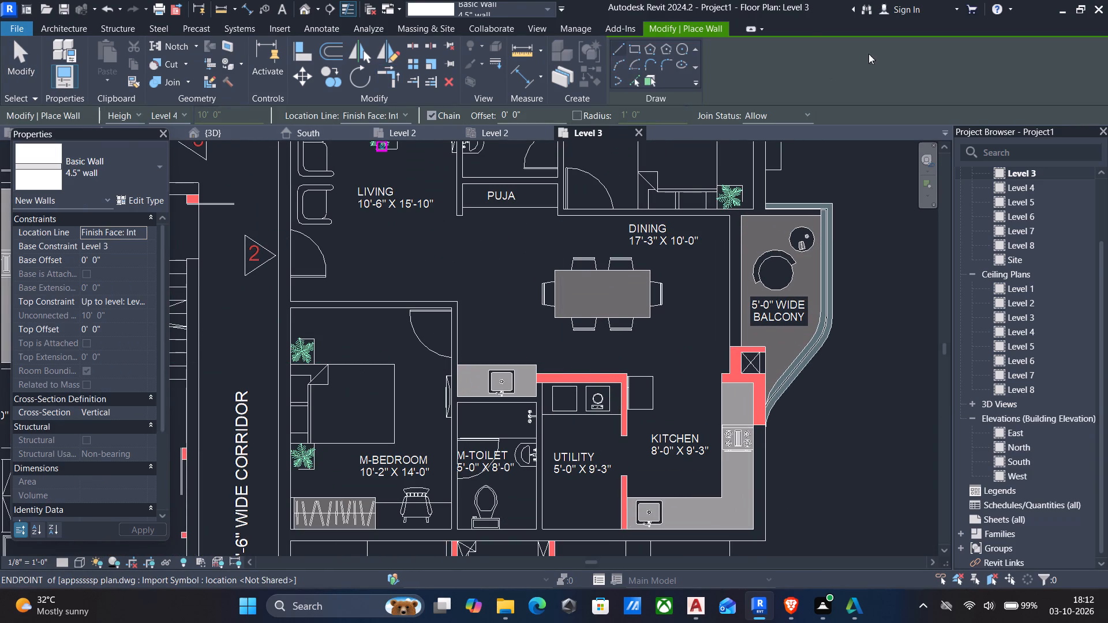
left_click(638, 81)
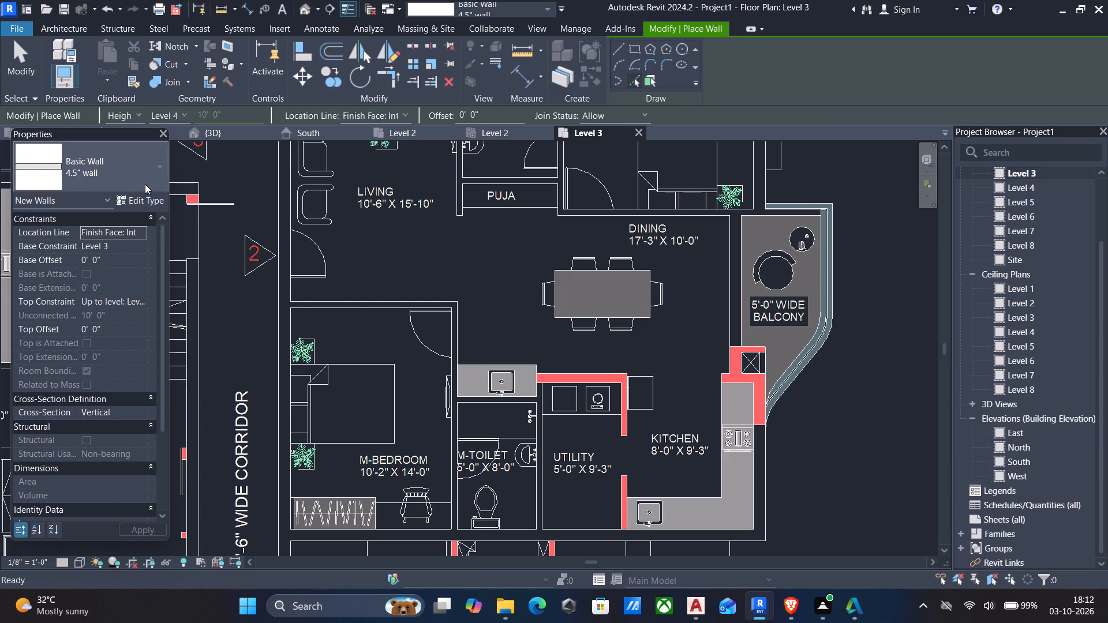
left_click(153, 160)
left_click(56, 262)
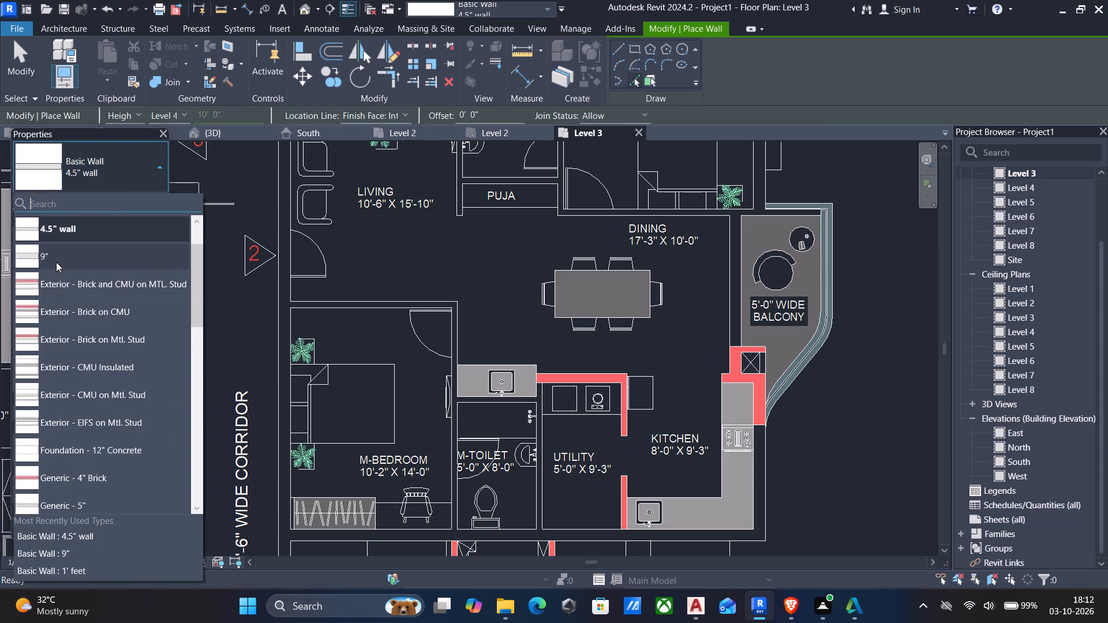
left_click(601, 380)
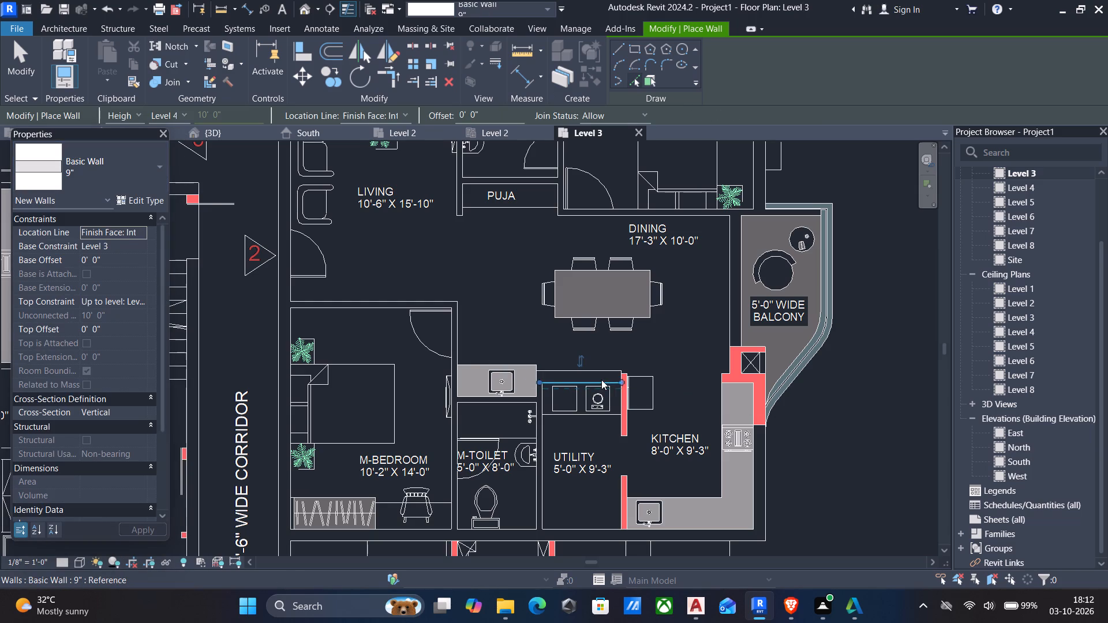
Place a 4.5" wall along the northern segment between Utility and Kitchen.
left_click(69, 166)
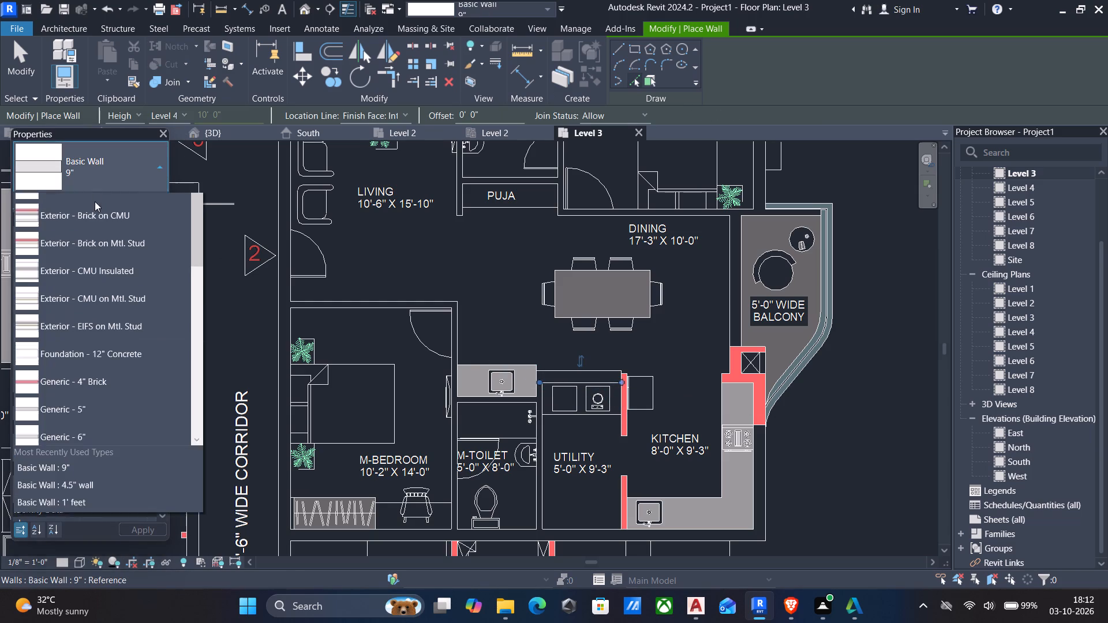
scroll(59, 242, "up", 4)
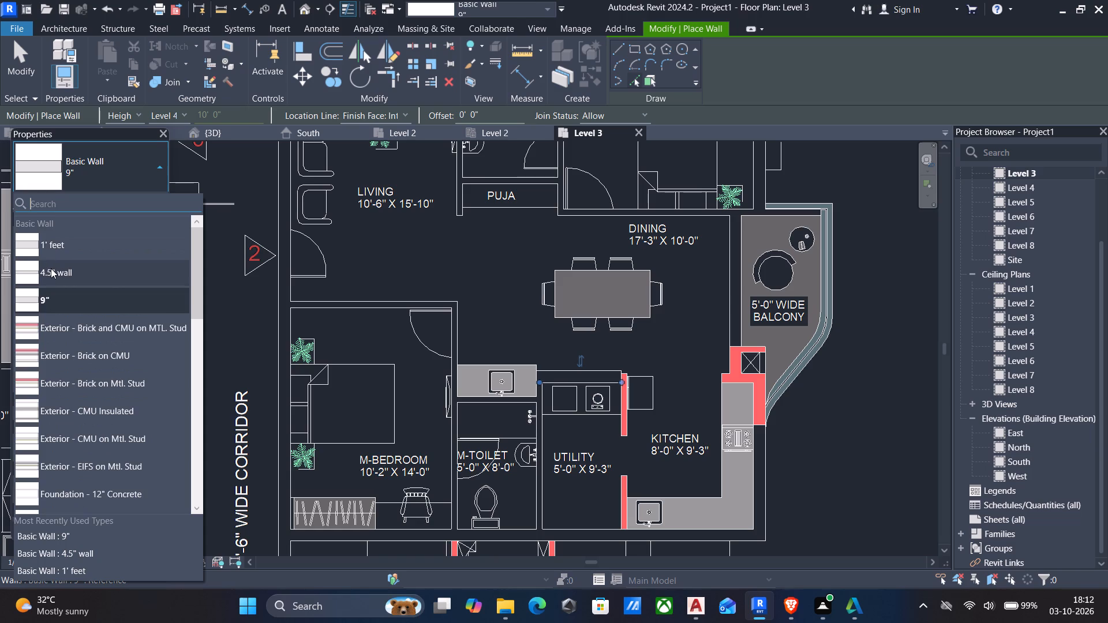
left_click(55, 271)
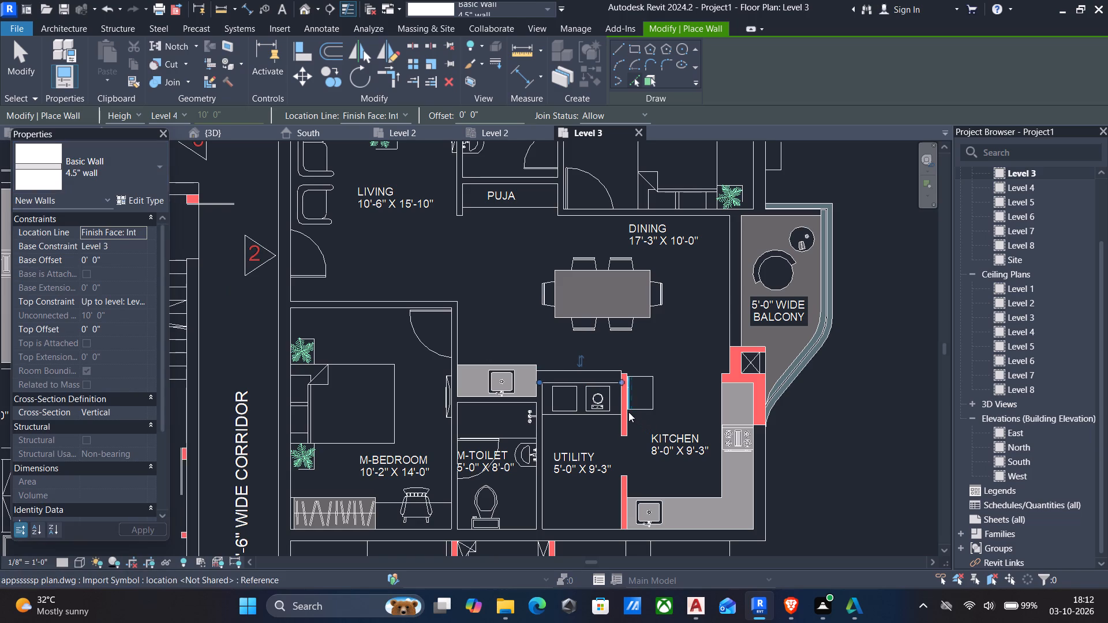
scroll(623, 414, "up", 3)
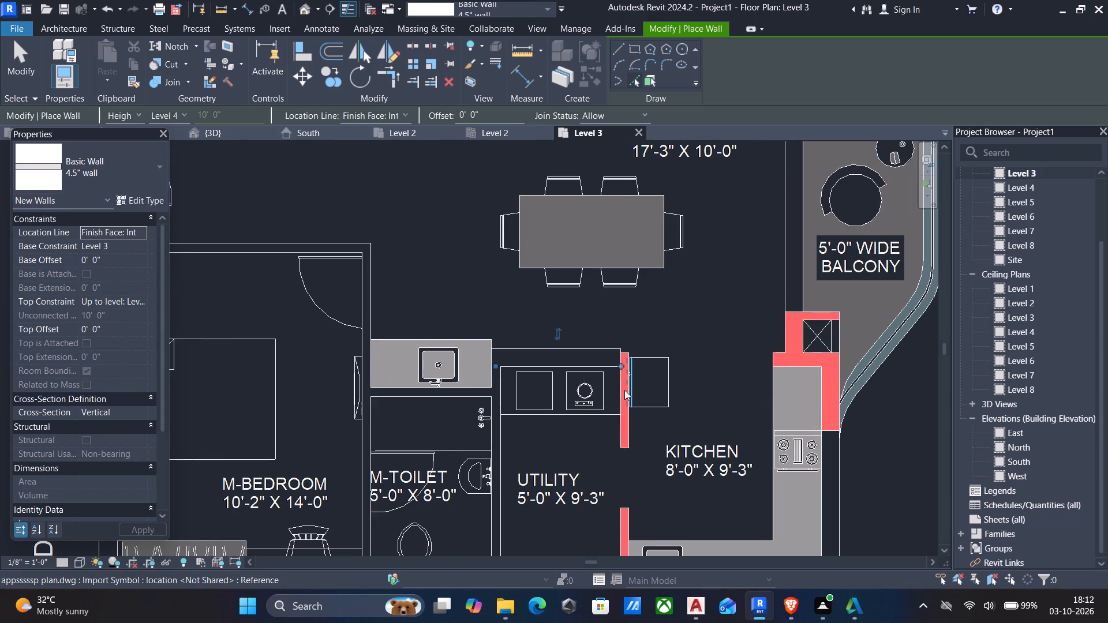
scroll(622, 406, "up", 4)
left_click(622, 410)
scroll(642, 440, "down", 3)
middle_click_drag(649, 472, 642, 362)
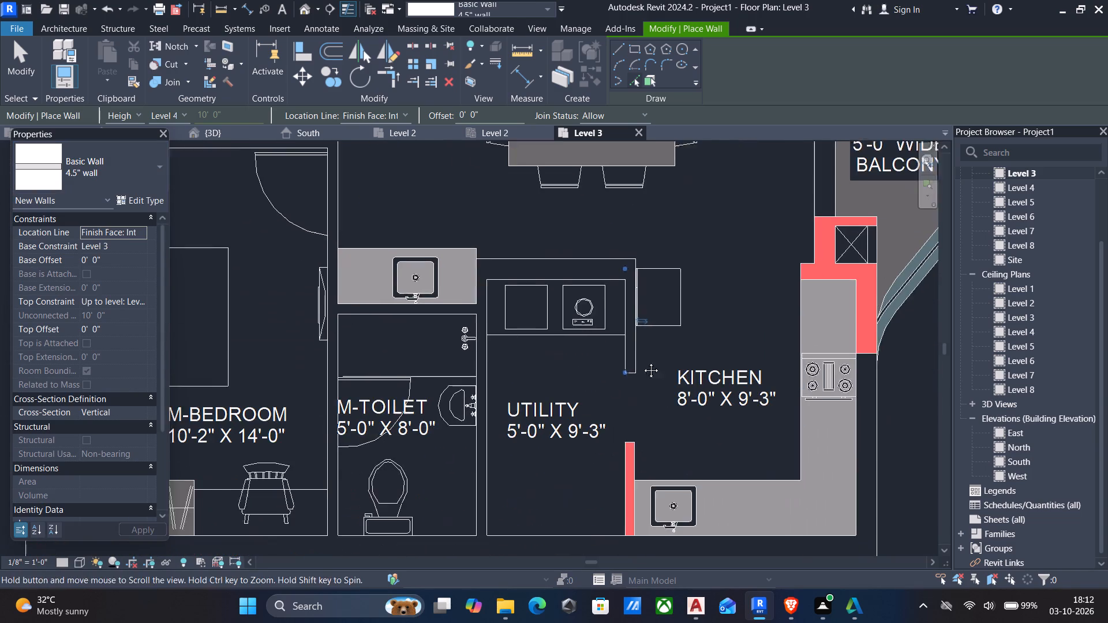
middle_click_drag(642, 362, 638, 358)
middle_click_drag(596, 455, 594, 405)
scroll(596, 408, "up", 1)
key("Escape")
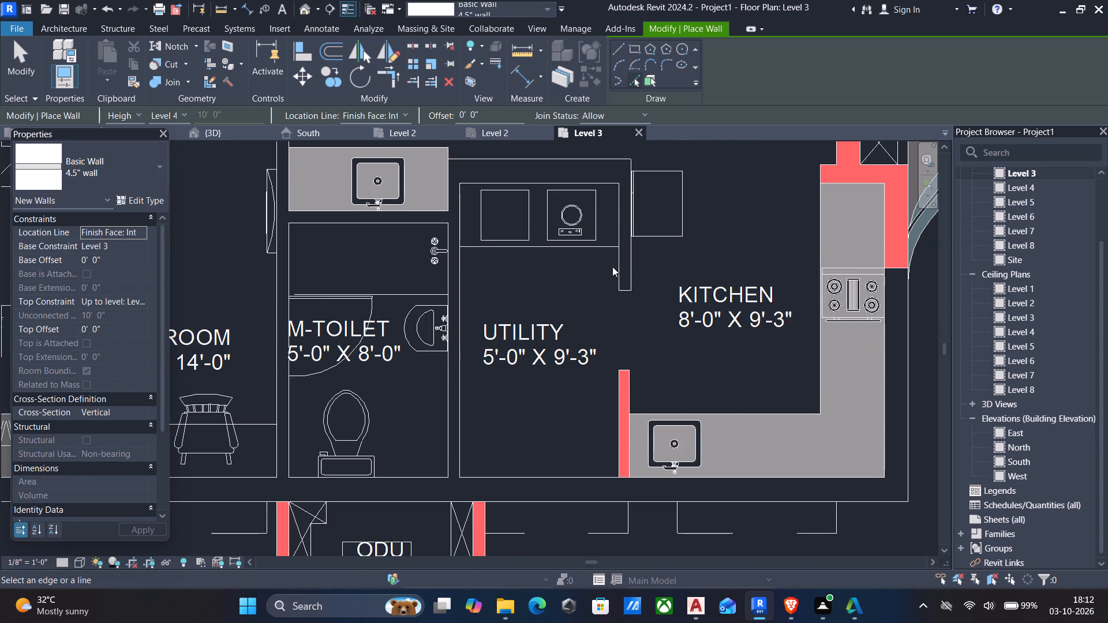
key("Escape")
Stretch the Utility/Kitchen wall south across the door opening to the unit's south exterior wall.
left_click(623, 279)
left_click_drag(620, 288, 620, 401)
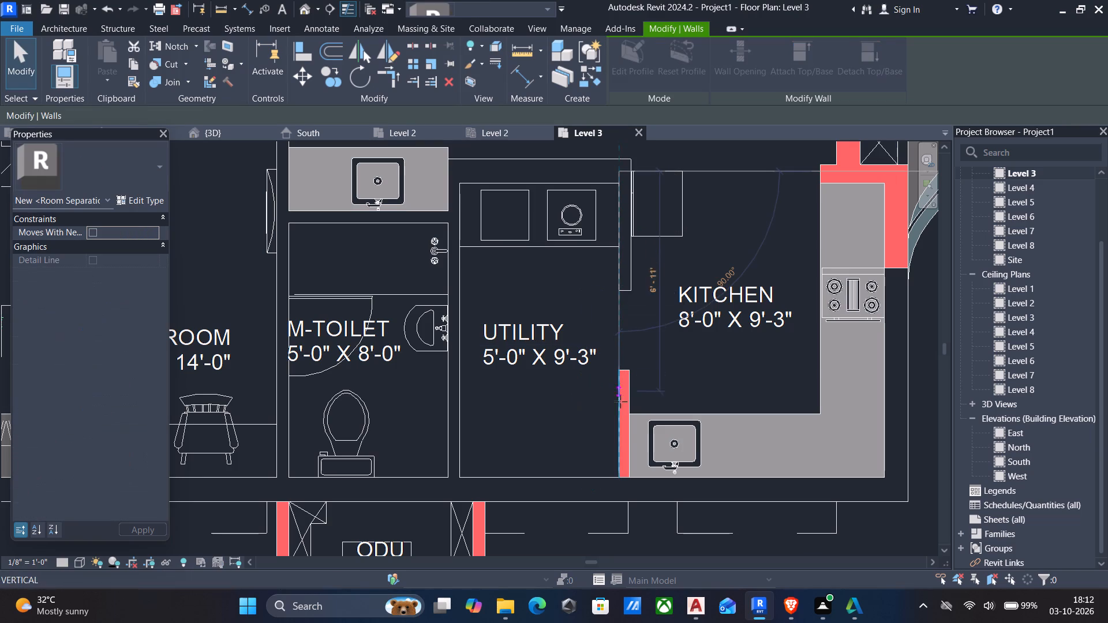
left_click_drag(620, 401, 627, 479)
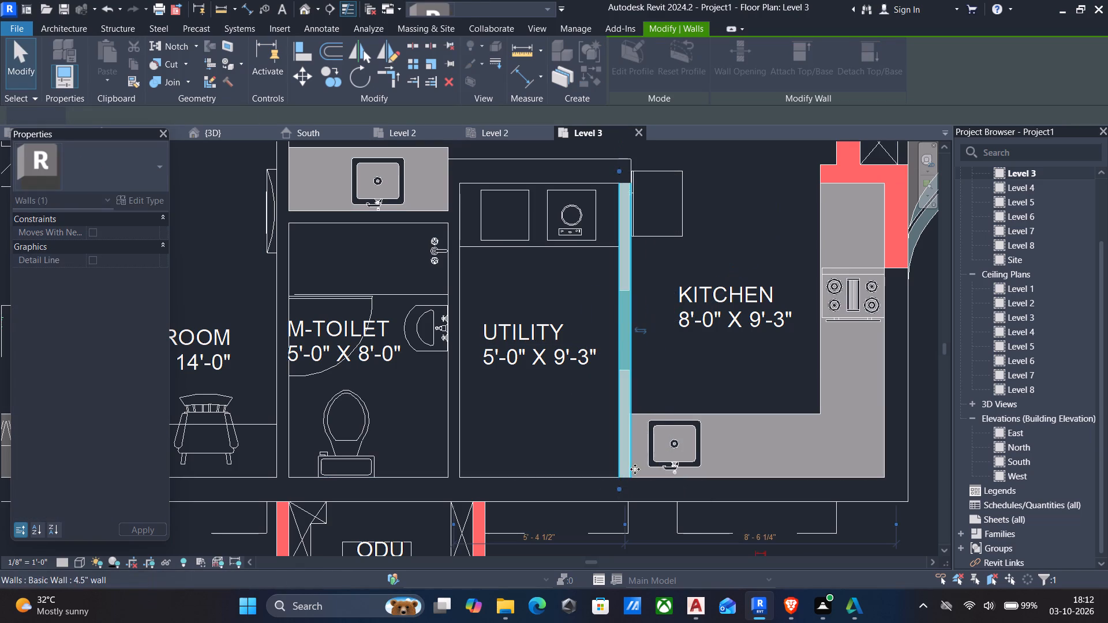
key("Escape")
Look over the 1297 sft unit's rooms for plan walls that are still missing.
scroll(656, 394, "down", 2)
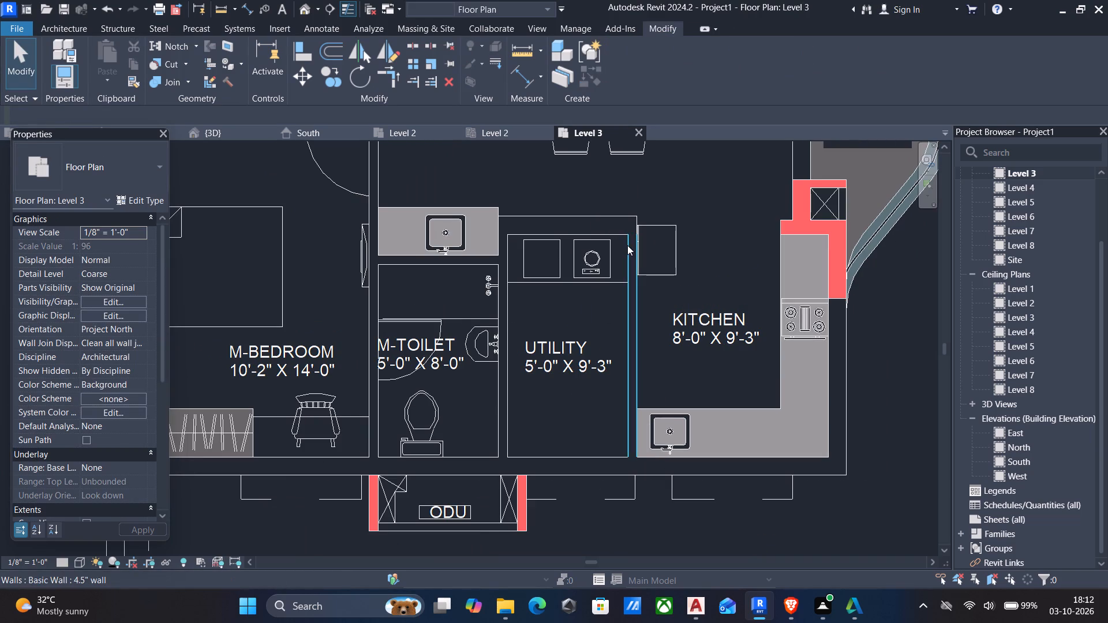
scroll(751, 228, "down", 4)
scroll(652, 323, "up", 2)
middle_click_drag(661, 311, 657, 324)
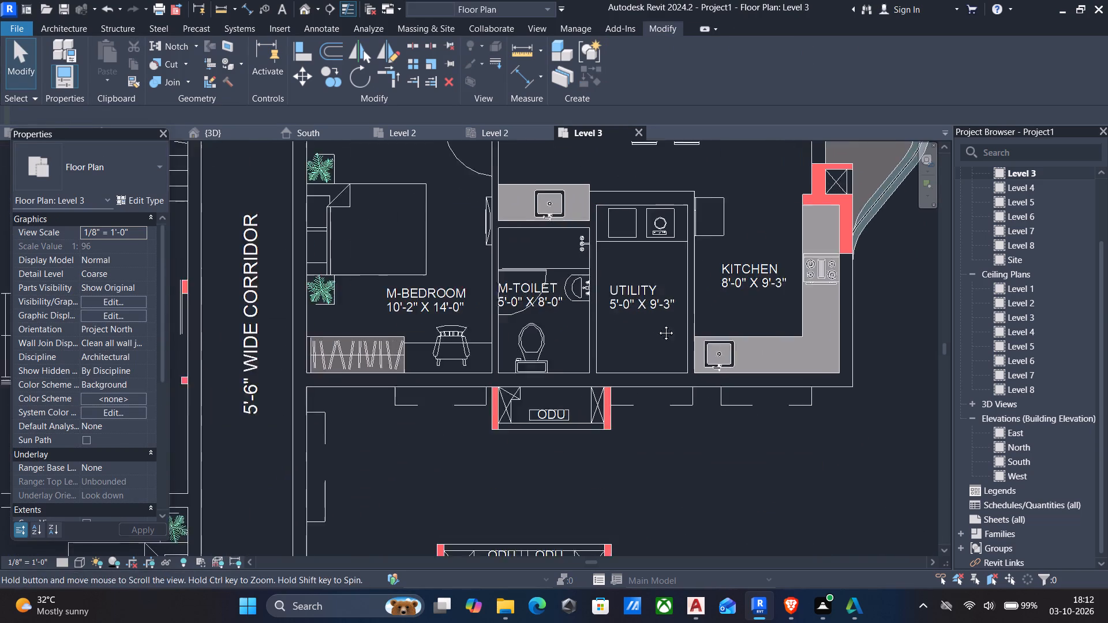
middle_click_drag(657, 324, 657, 433)
scroll(657, 433, "down", 4)
middle_click_drag(619, 275, 632, 318)
middle_click_drag(521, 200, 547, 352)
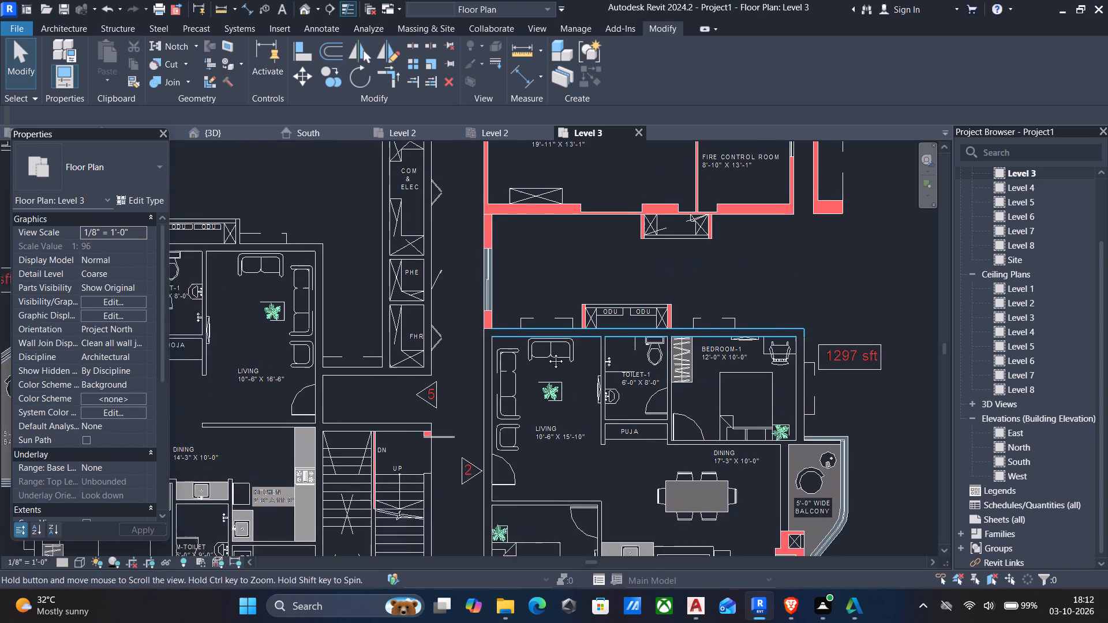
scroll(511, 271, "down", 3)
middle_click_drag(511, 271, 530, 334)
middle_click_drag(529, 399, 515, 324)
Stretch the Kitchen's 9" east wall north to the shaft beside the balcony.
scroll(515, 326, "up", 1)
middle_click_drag(515, 324, 515, 326)
middle_click_drag(677, 483, 660, 430)
scroll(743, 456, "up", 7)
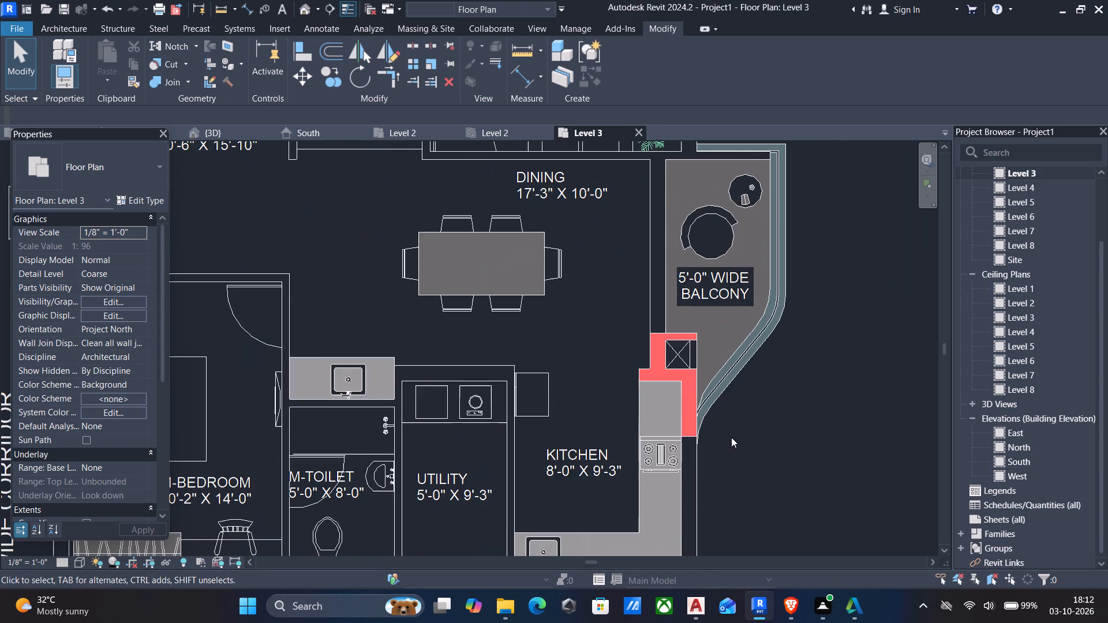
left_click(690, 456)
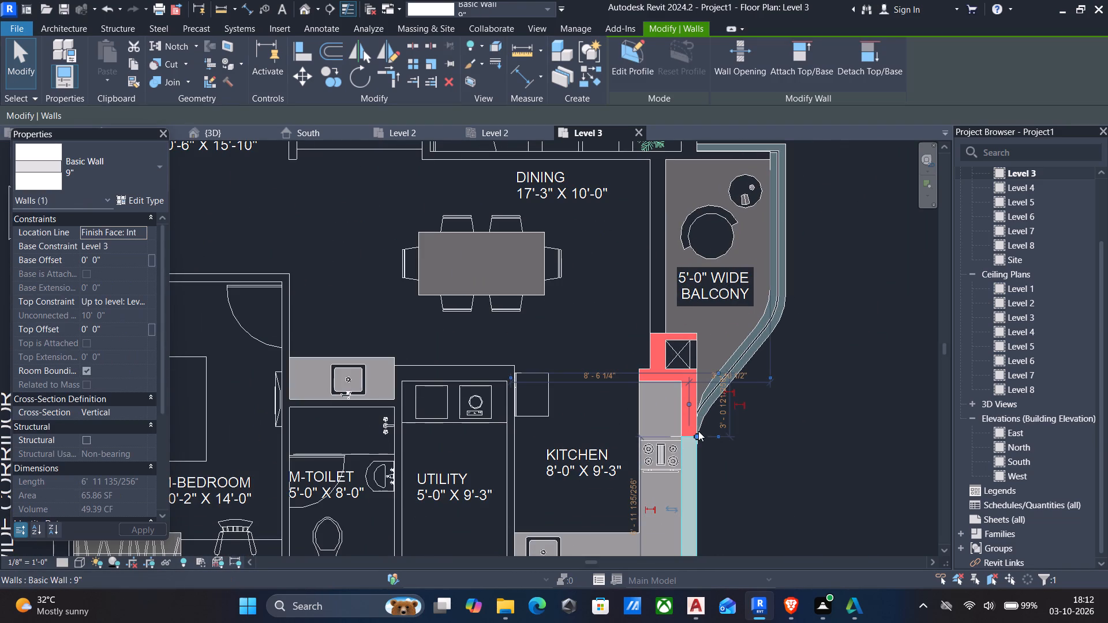
left_click_drag(699, 435, 697, 374)
key("Escape")
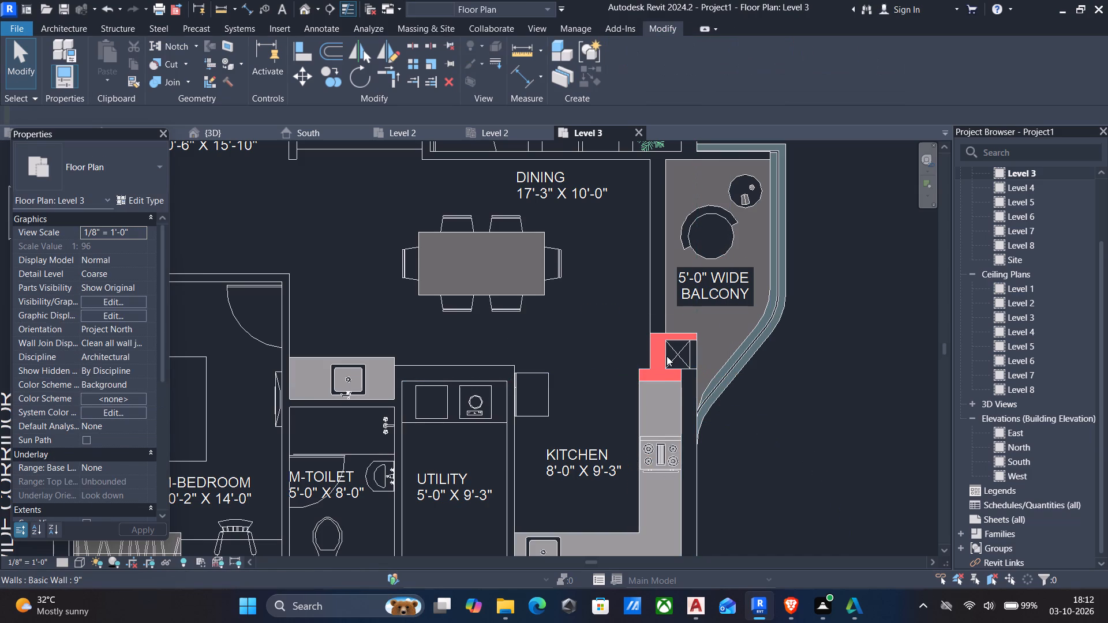
Place a 9" wall along the Kitchen's short north edge, between the counter and the balcony shaft.
type("wa")
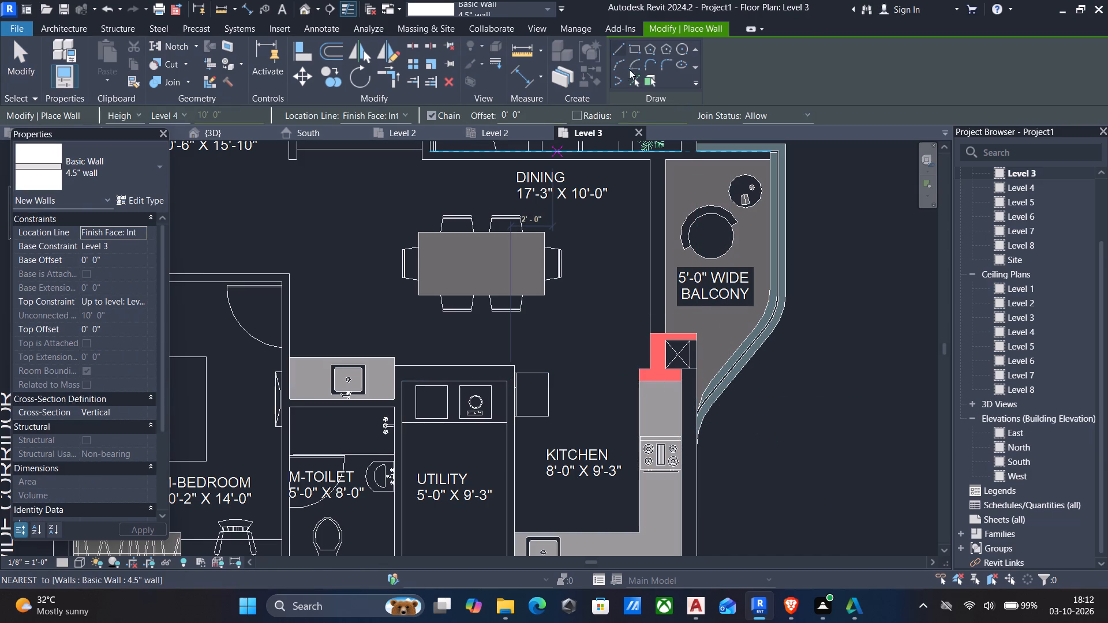
left_click(635, 82)
left_click(81, 170)
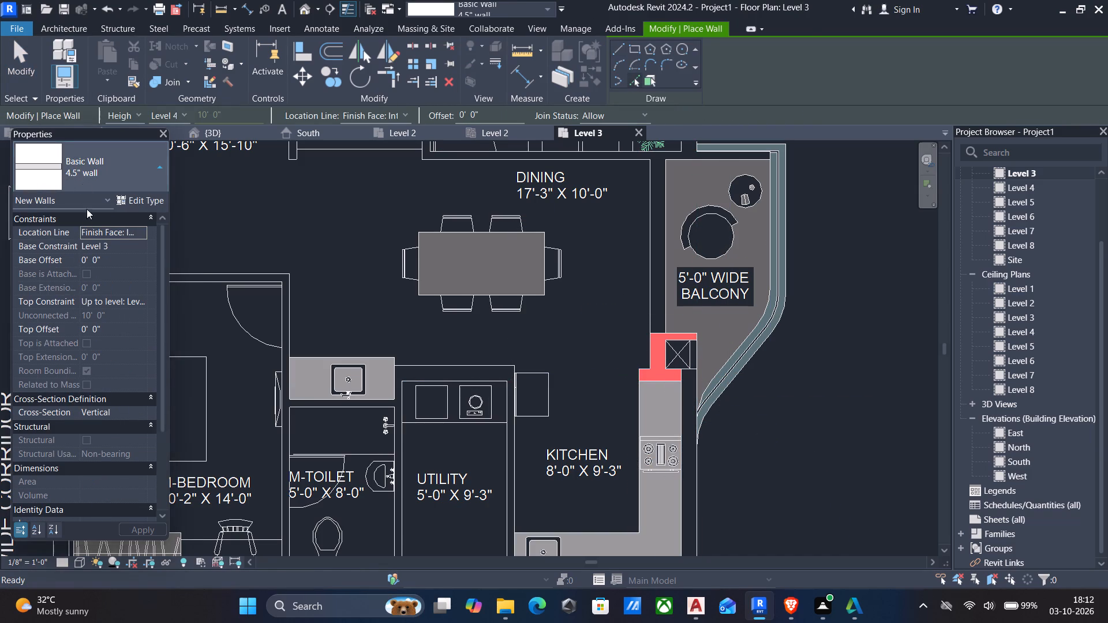
scroll(92, 284, "up", 4)
left_click(78, 299)
scroll(760, 434, "up", 3)
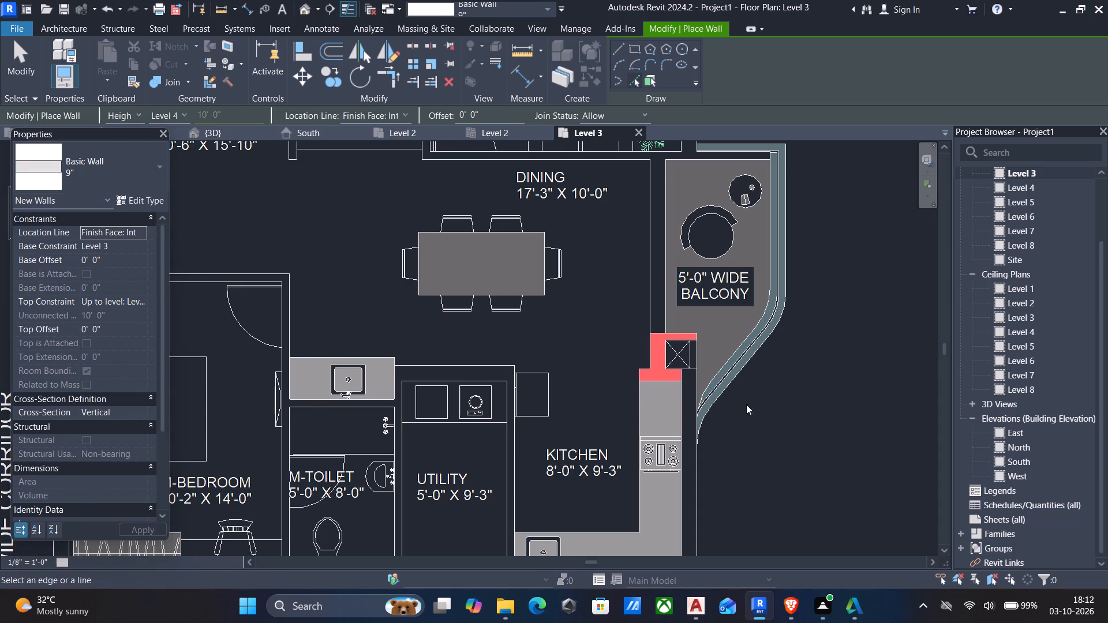
scroll(641, 351, "up", 3)
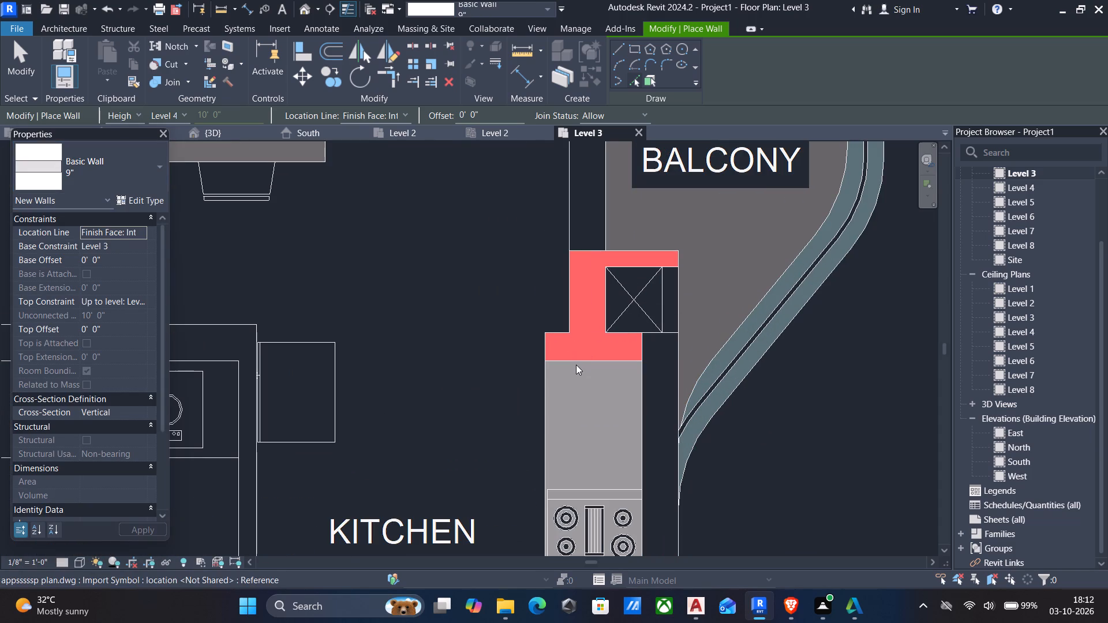
left_click(575, 356)
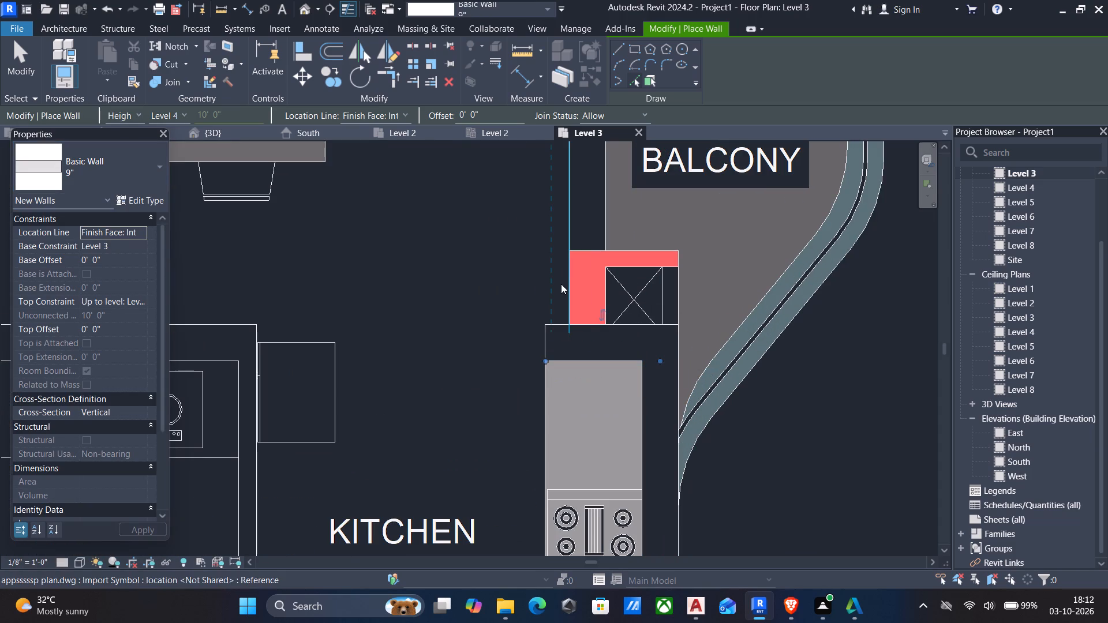
key("Escape")
key("Escape")
Align the south end of the Dining/Balcony wall to the north face of the Kitchen's short north wall.
type("al")
left_click(583, 328)
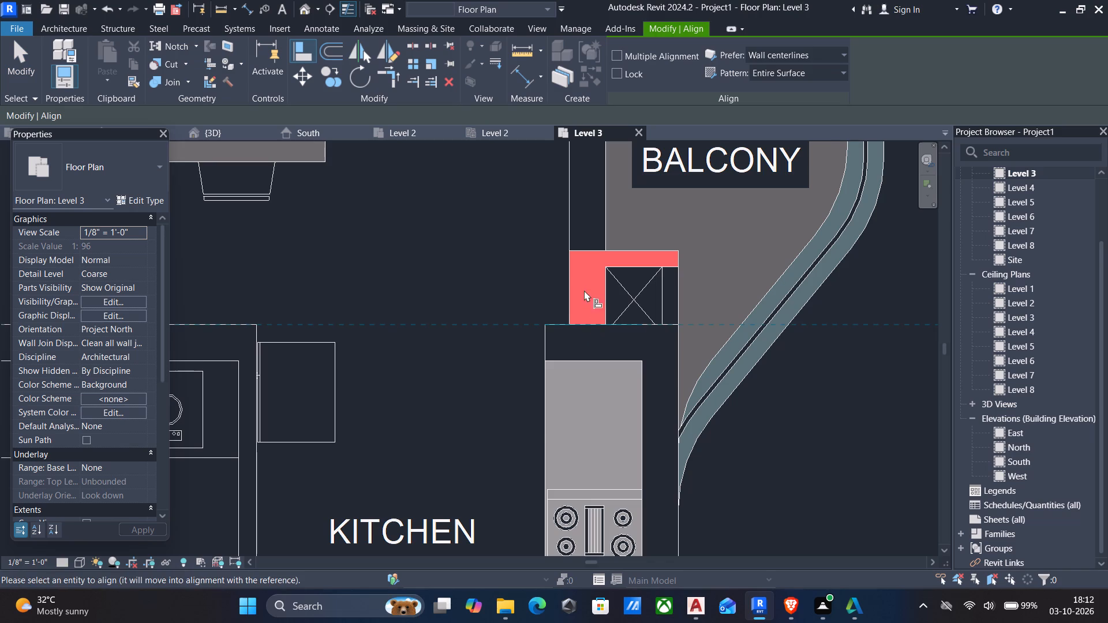
left_click(582, 248)
key("Escape")
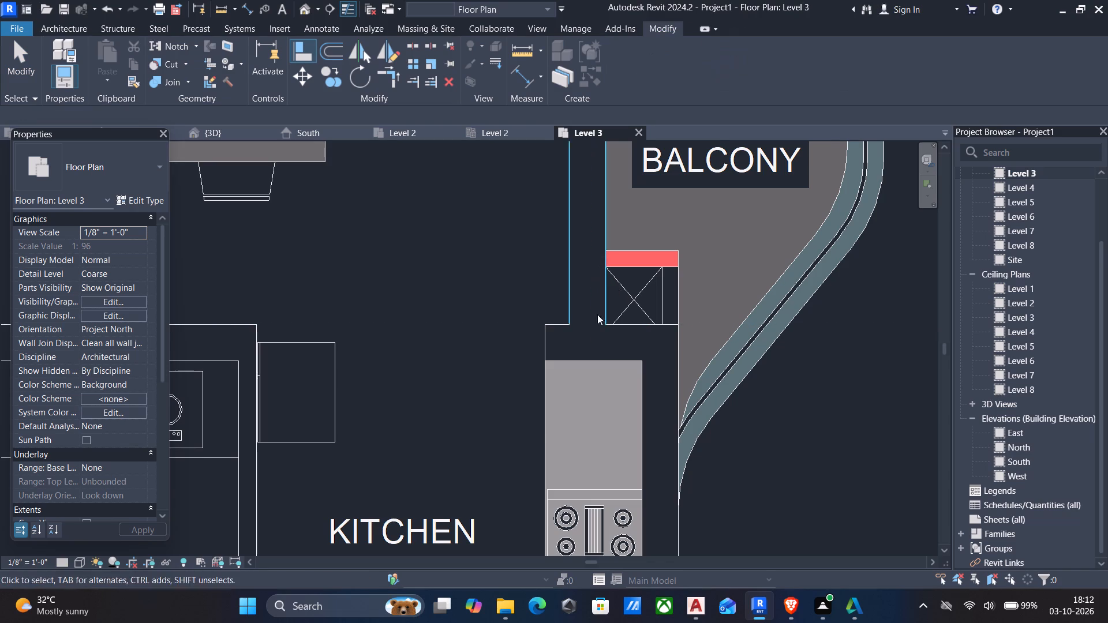
scroll(584, 325, "down", 5)
key("Escape")
Review the 1297 sft unit and the neighbouring units on the Level 3 plan for wall completeness.
scroll(552, 367, "down", 4)
middle_click_drag(555, 370, 635, 377)
middle_click_drag(501, 450, 600, 395)
scroll(601, 396, "down", 3)
middle_click_drag(607, 422, 605, 425)
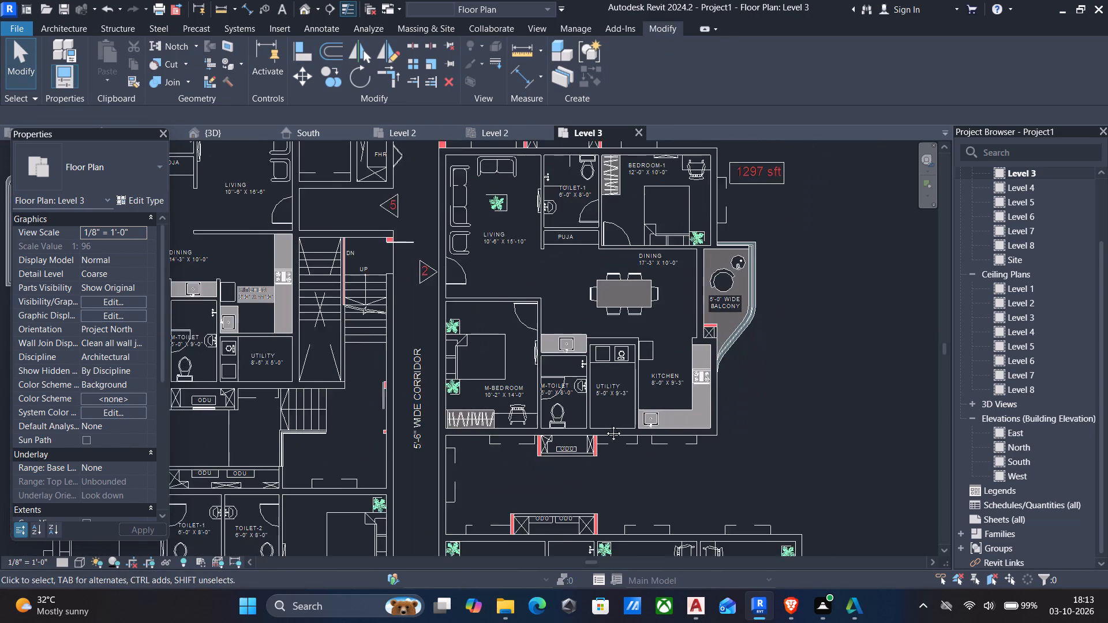
middle_click_drag(605, 425, 640, 374)
middle_click_drag(621, 426, 609, 374)
scroll(609, 374, "down", 3)
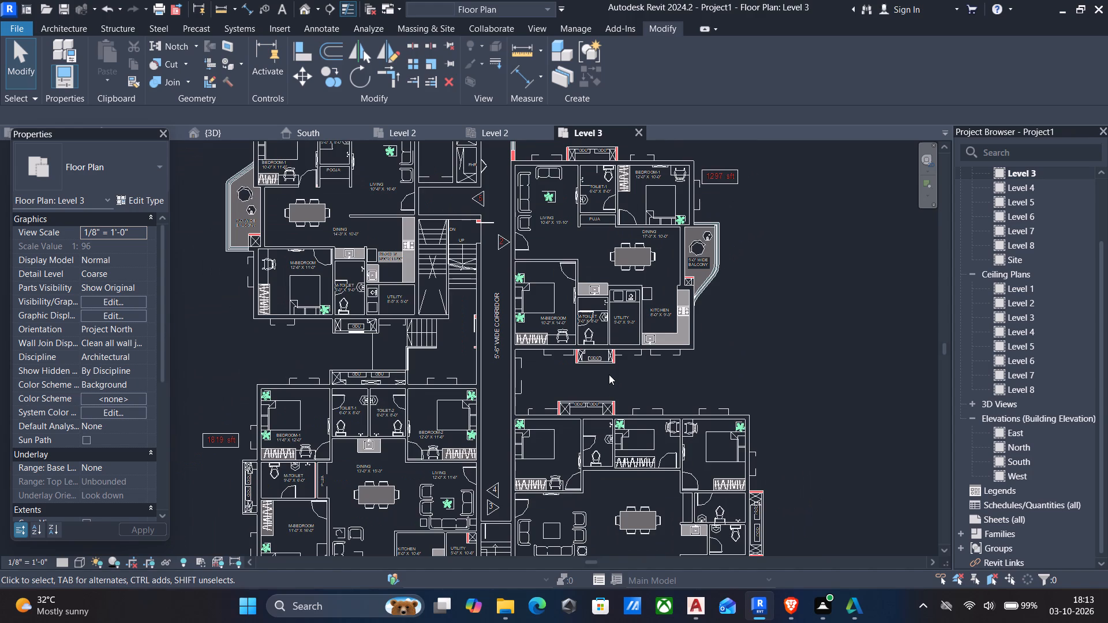
scroll(609, 374, "down", 4)
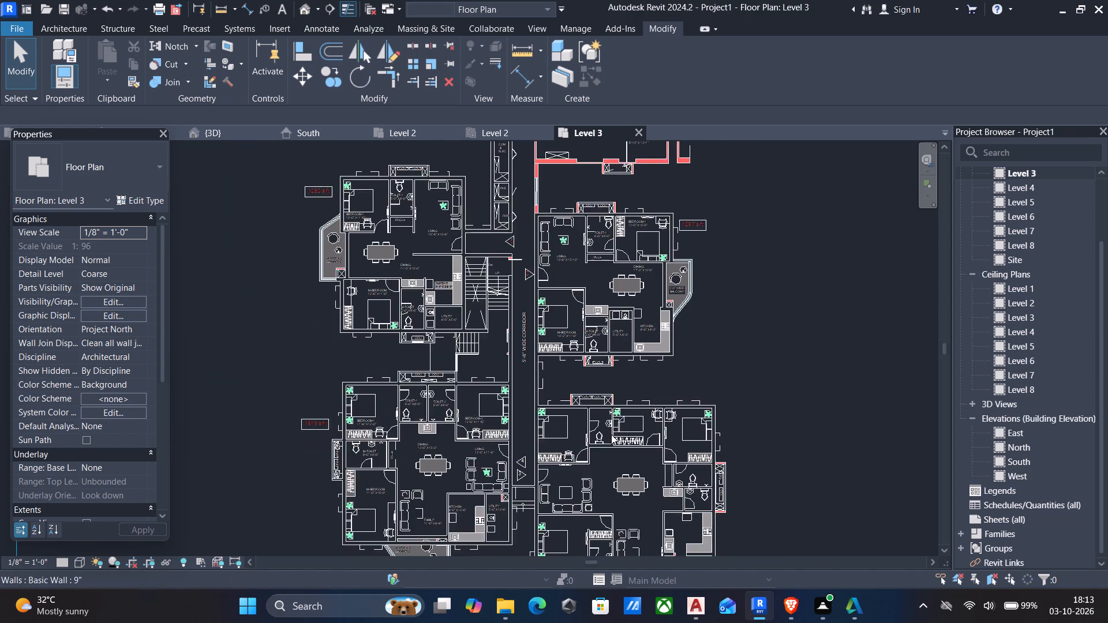
middle_click_drag(611, 434, 577, 443)
Switch to the 3D view and examine the modelled apartment walls around the building.
left_click(209, 128)
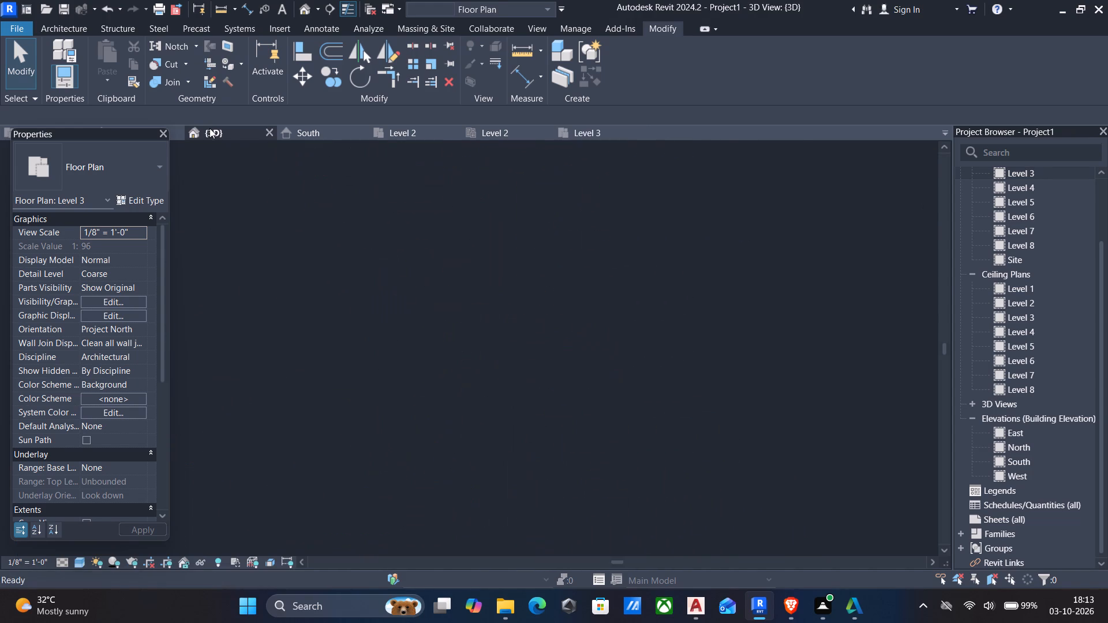
scroll(564, 326, "down", 1)
middle_click_drag(566, 325, 519, 344)
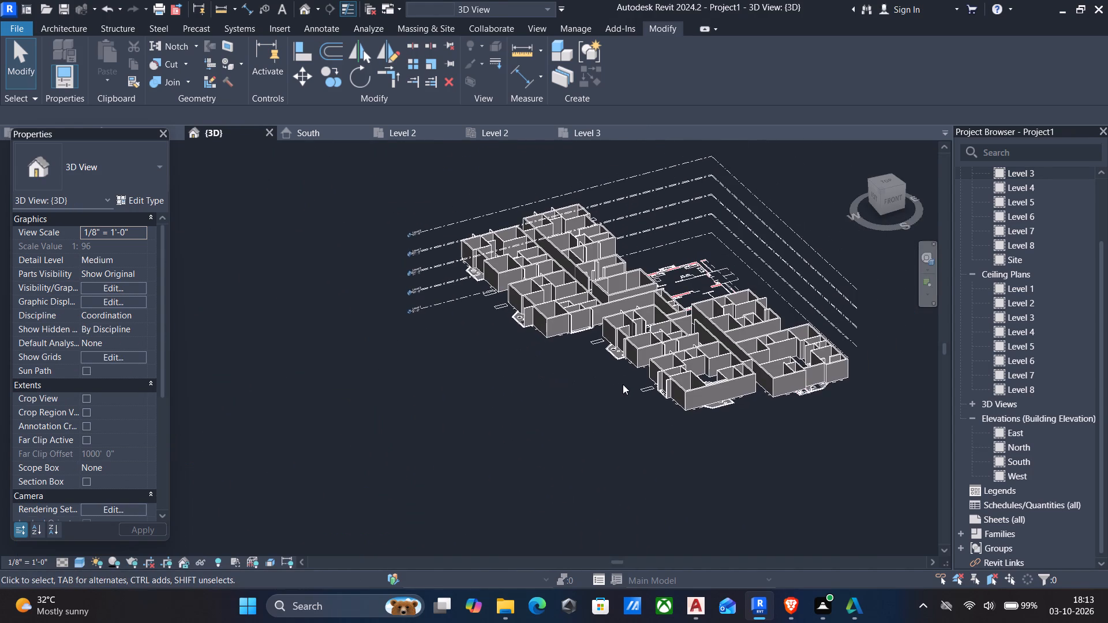
scroll(623, 384, "up", 2)
scroll(747, 393, "up", 4)
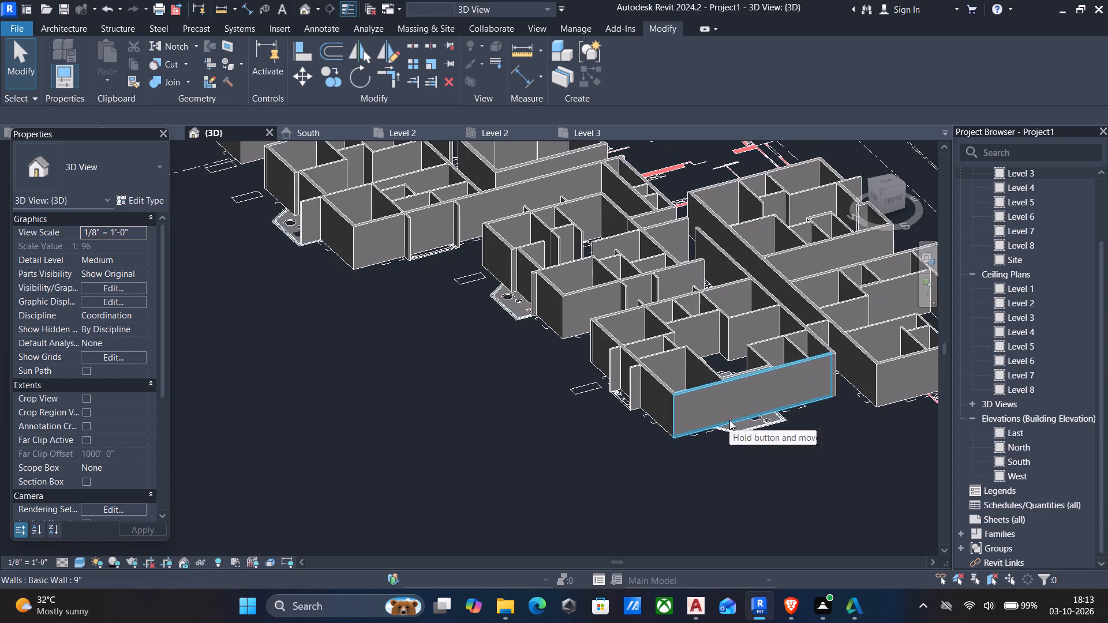
scroll(735, 430, "down", 2)
middle_click_drag(738, 431, 522, 381)
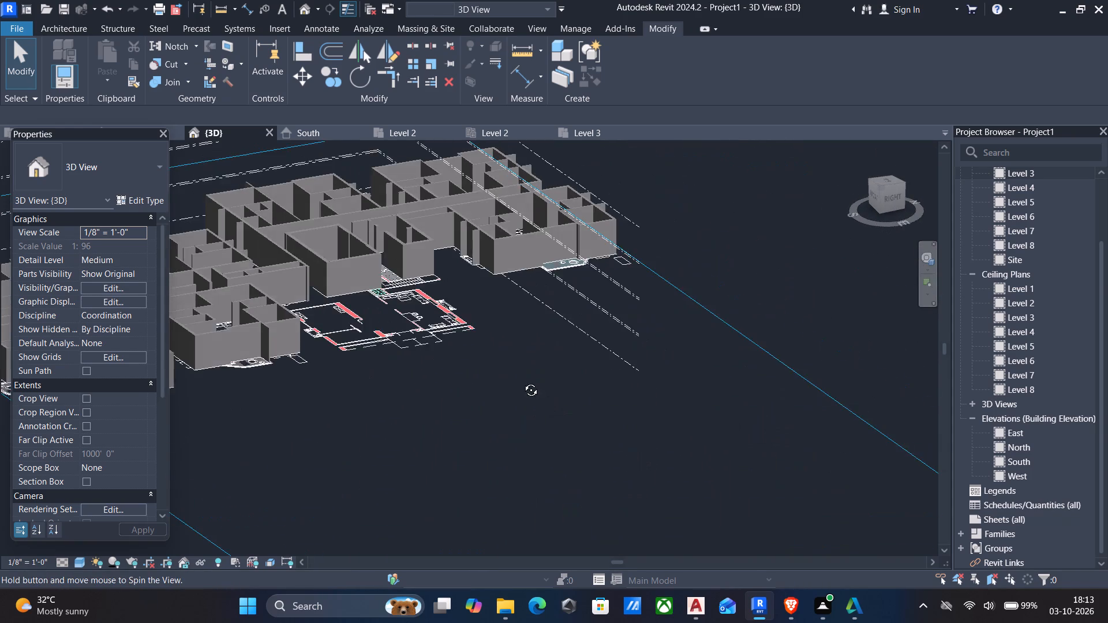
middle_click_drag(522, 381, 527, 380)
middle_click_drag(563, 373, 698, 319)
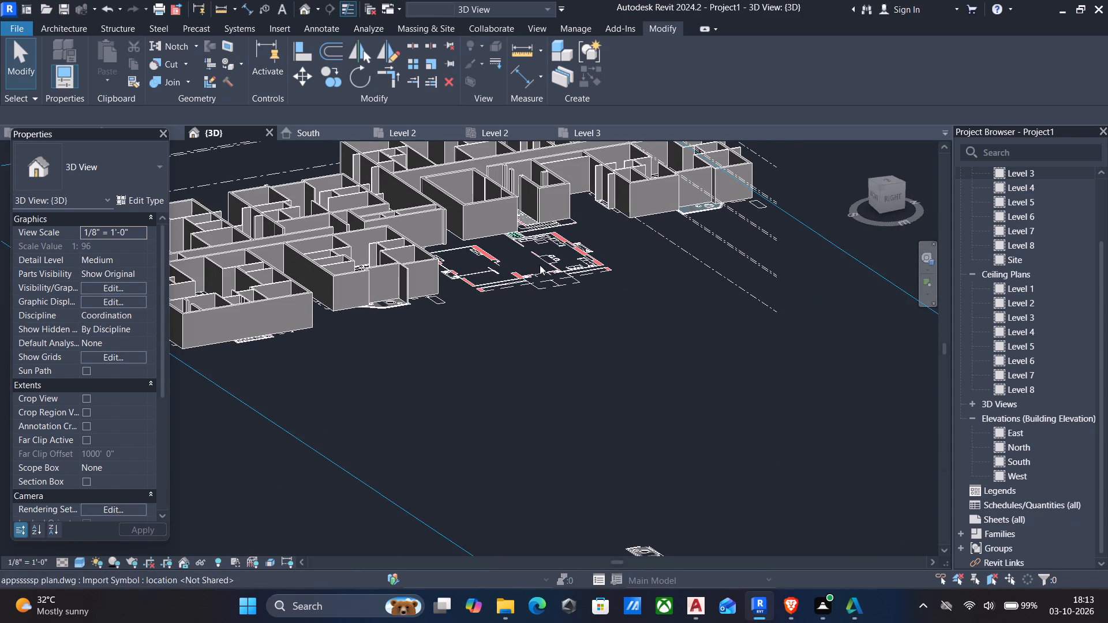
Examine the modelled apartment walls across the whole building in the 3D view.
scroll(456, 316, "up", 4)
scroll(456, 316, "down", 6)
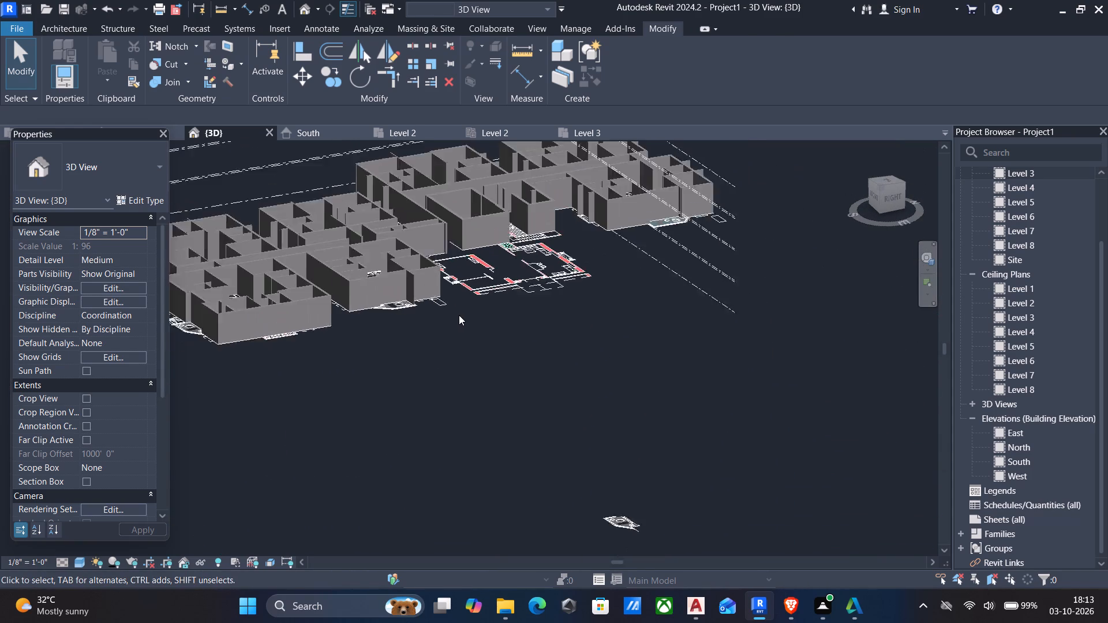
scroll(459, 315, "down", 1)
middle_click_drag(499, 324, 527, 316)
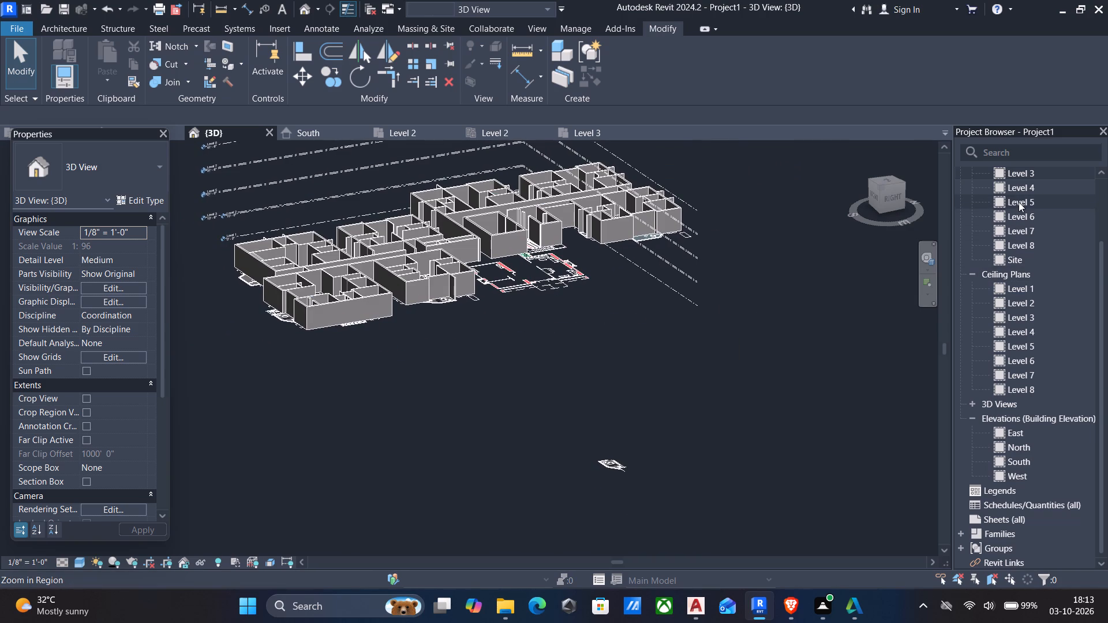
Open the North elevation and check the modelled walls against the building's level lines.
scroll(1000, 193, "up", 1)
scroll(1025, 431, "down", 4)
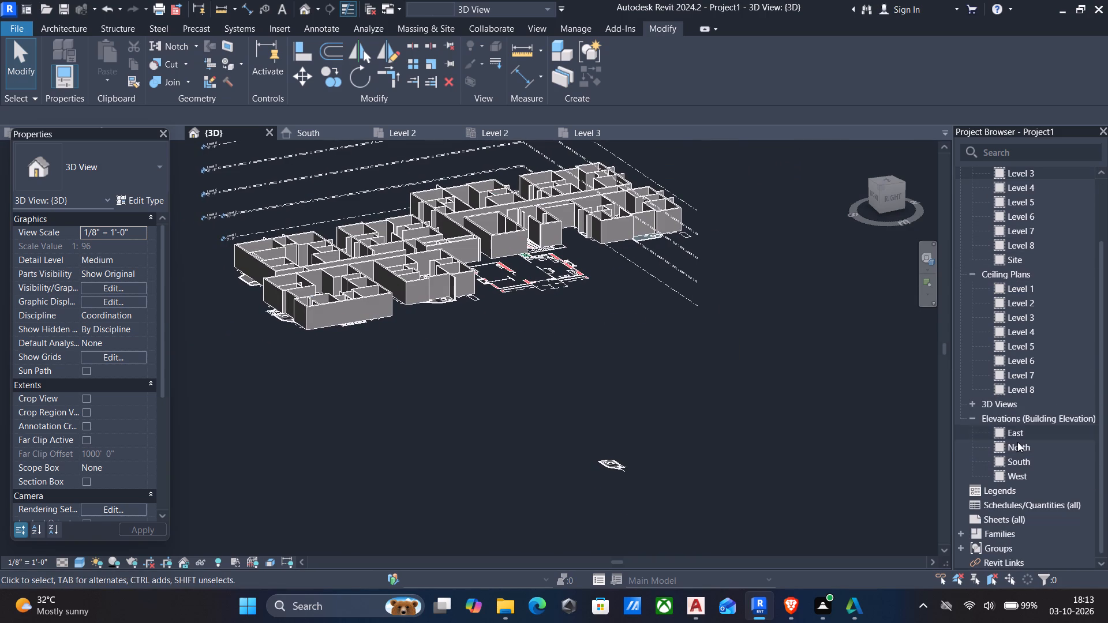
double_click(1019, 450)
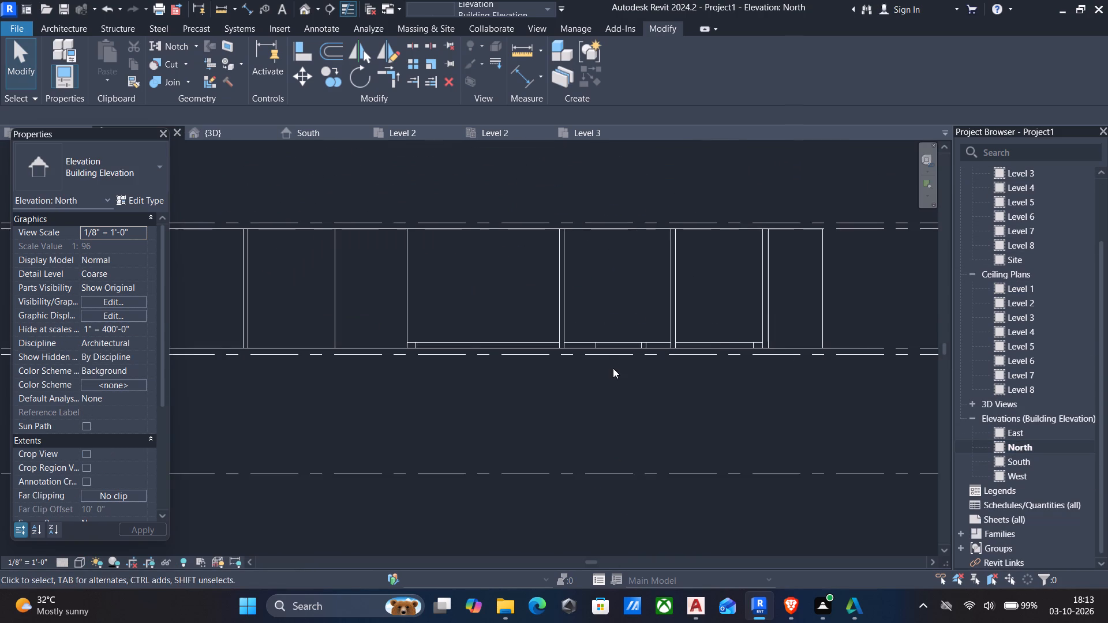
scroll(612, 370, "down", 4)
scroll(473, 365, "down", 3)
middle_click_drag(477, 372, 513, 328)
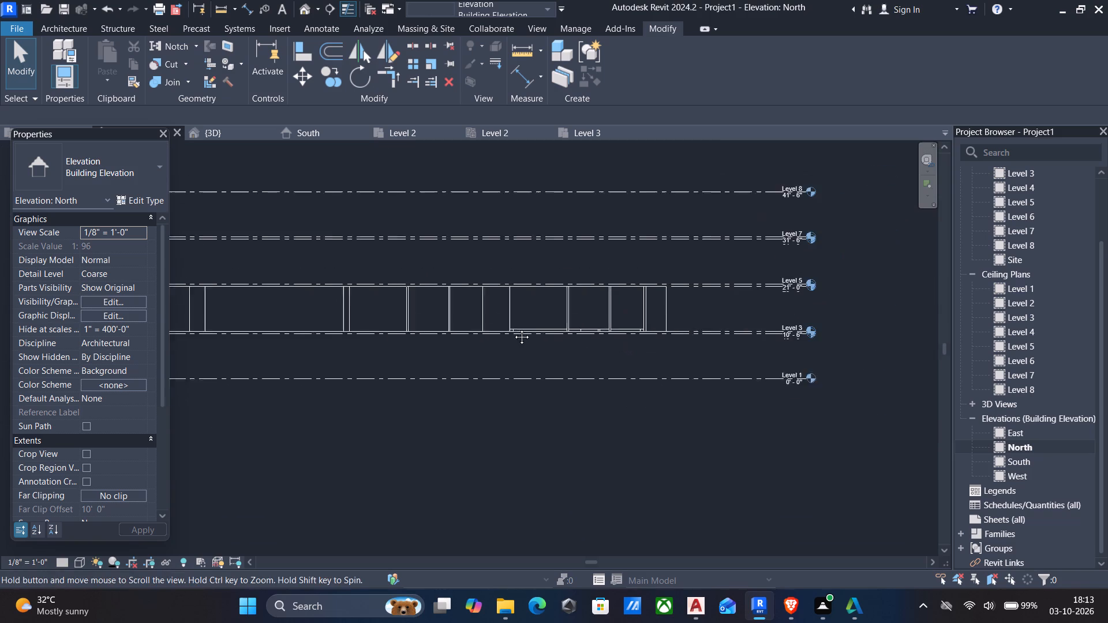
middle_click_drag(513, 328, 525, 319)
middle_click_drag(484, 325, 544, 310)
scroll(548, 309, "down", 2)
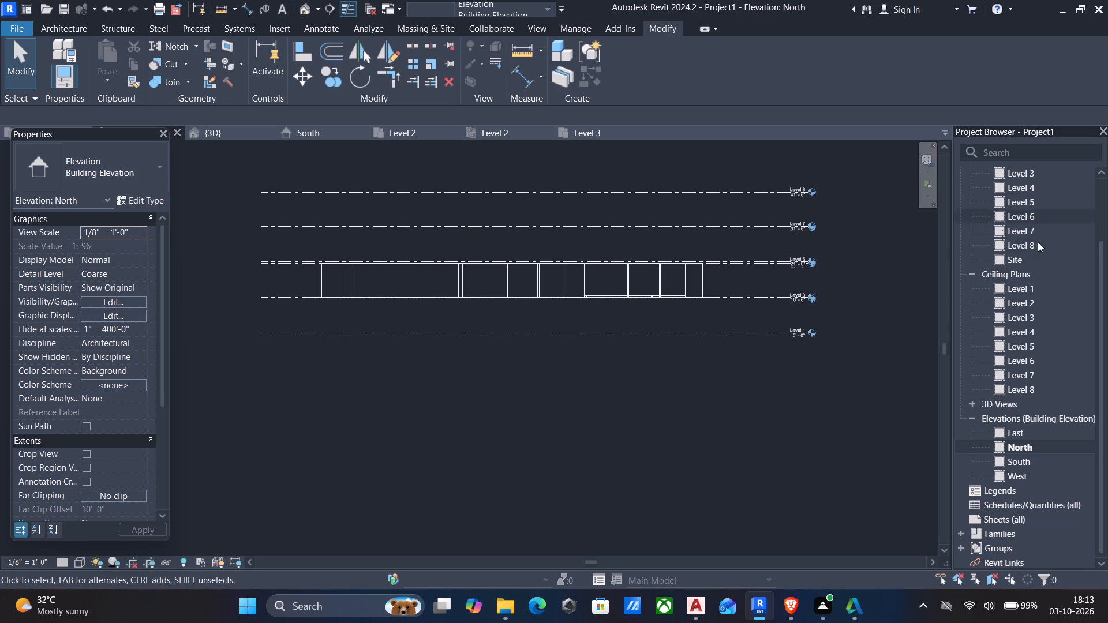
Return to the Level 3 floor plan and inspect the units around the lift core, including the 1572 sft unit's rooms.
scroll(1041, 244, "up", 3)
double_click(1019, 248)
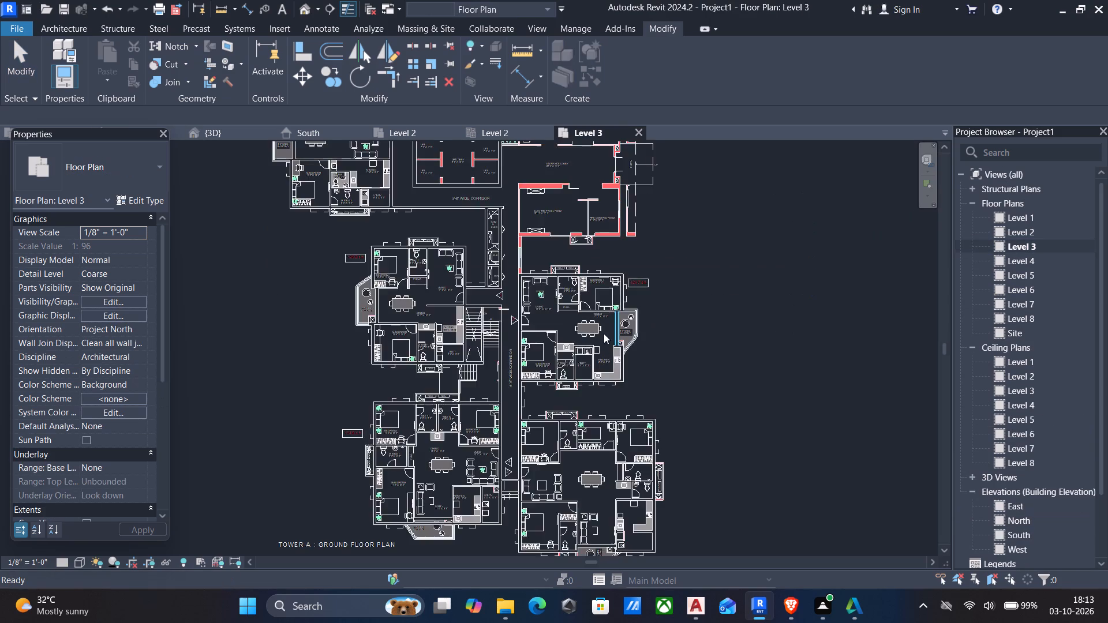
scroll(600, 346, "down", 6)
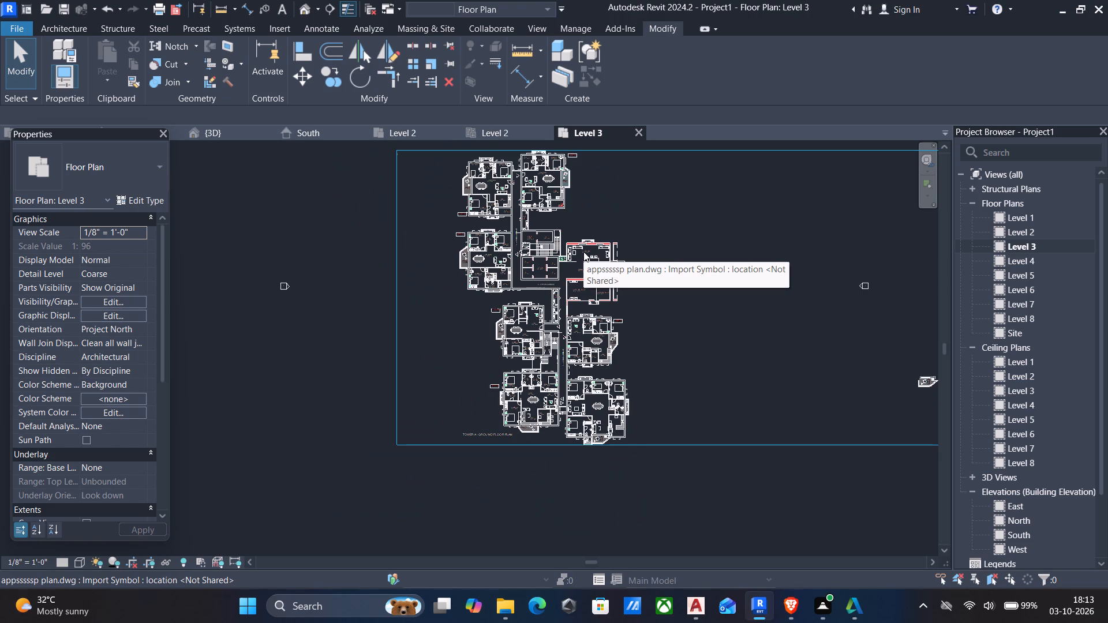
scroll(542, 269, "up", 7)
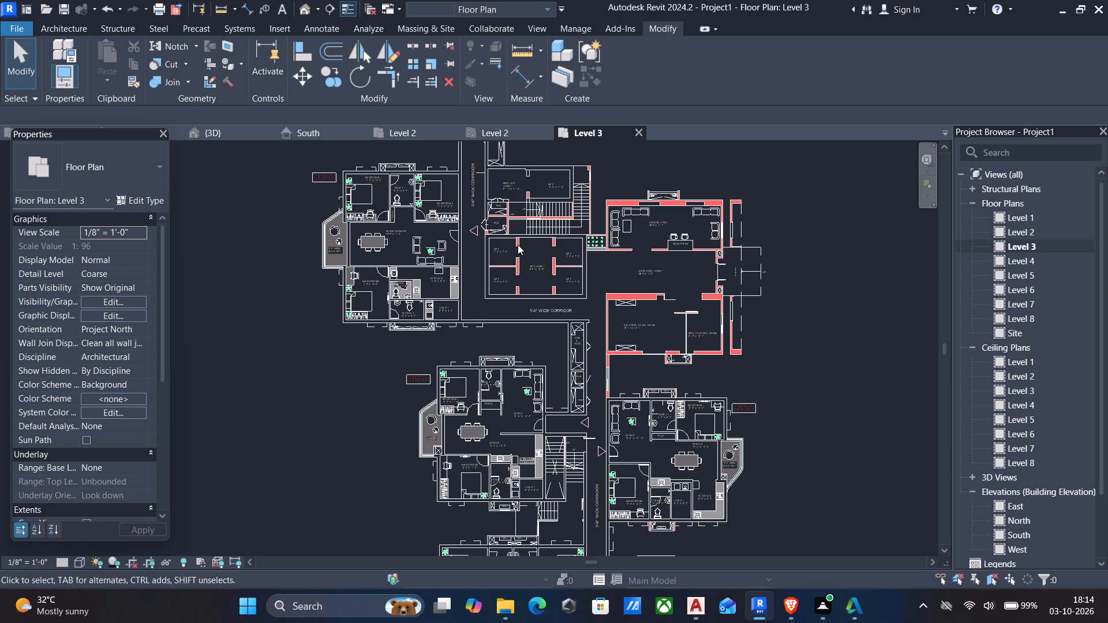
scroll(335, 232, "up", 9)
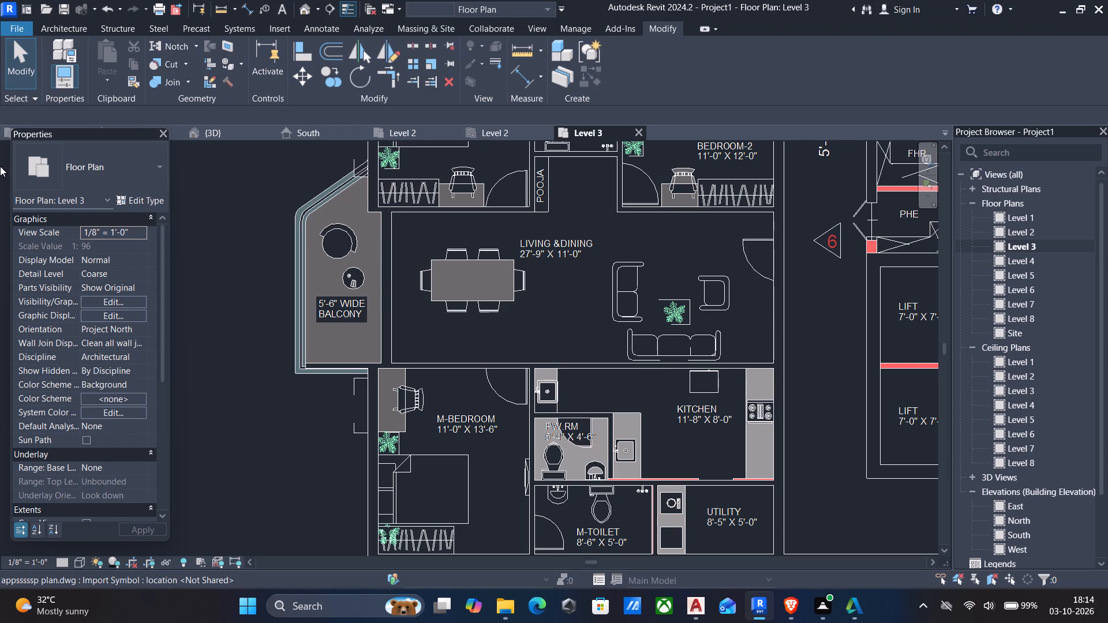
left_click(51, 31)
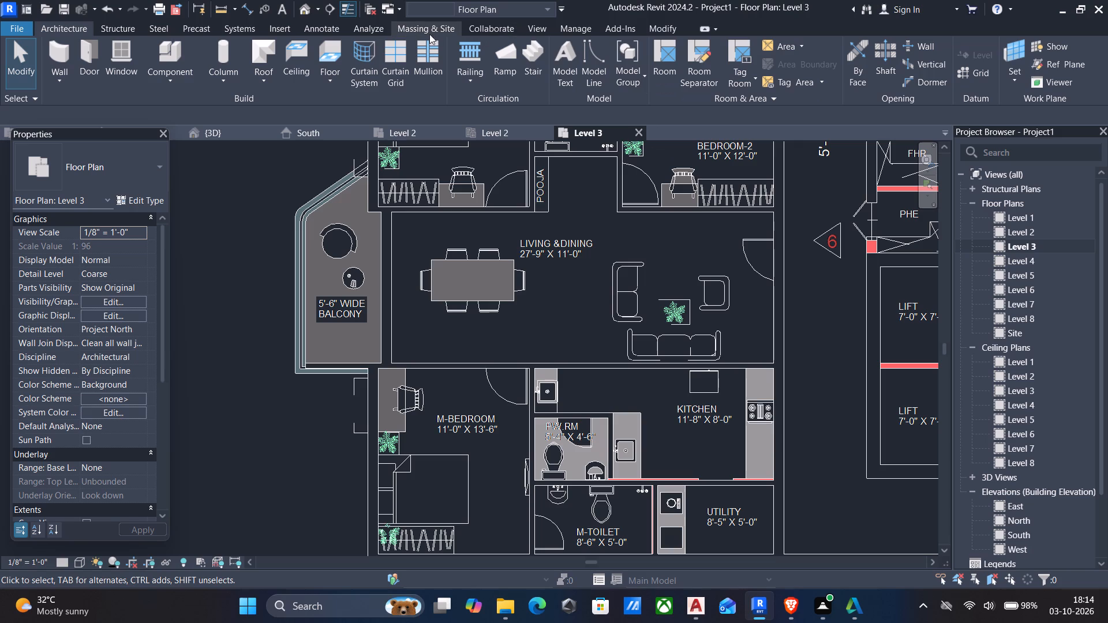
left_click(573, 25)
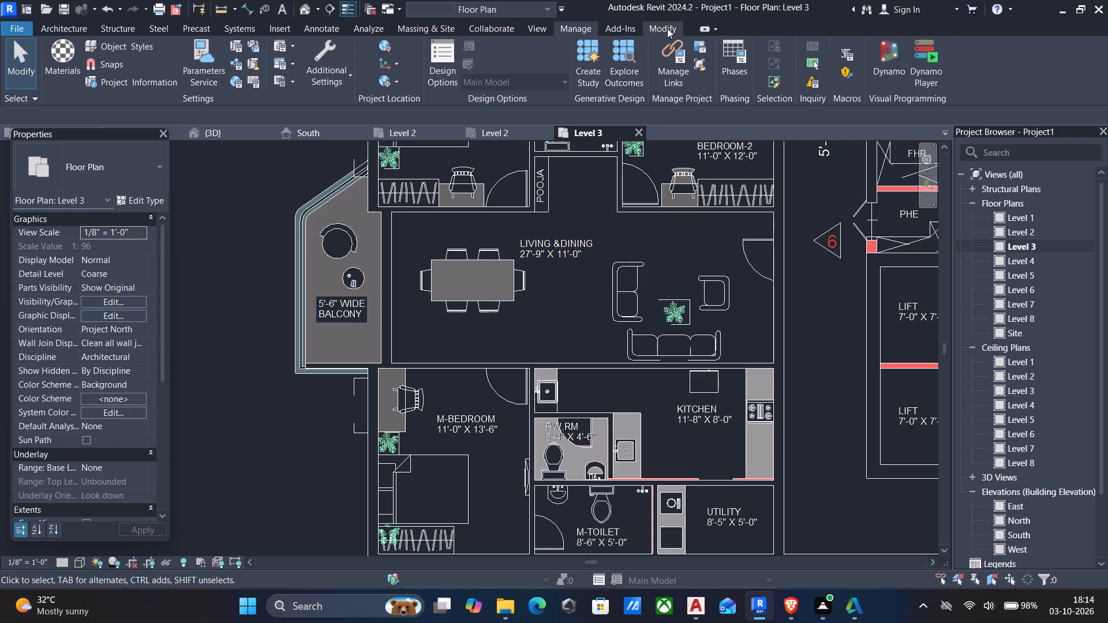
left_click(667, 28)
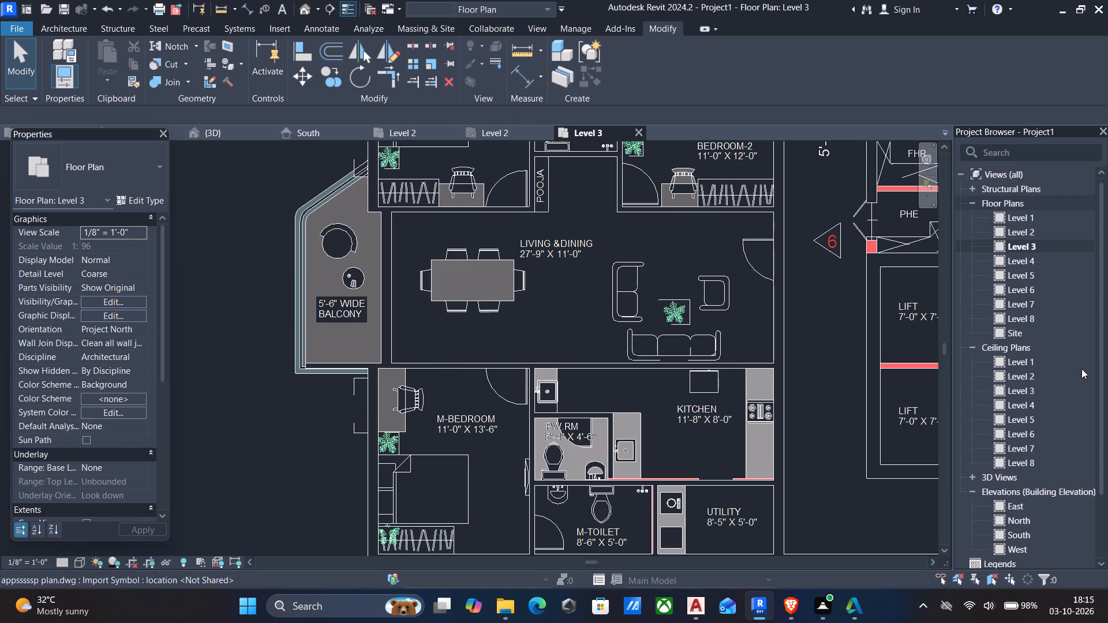
Review the Level 3 plan from the 1572 sft unit and lift lobby out to the surrounding apartment units.
scroll(813, 394, "down", 3)
middle_click_drag(817, 362, 742, 386)
scroll(716, 388, "down", 3)
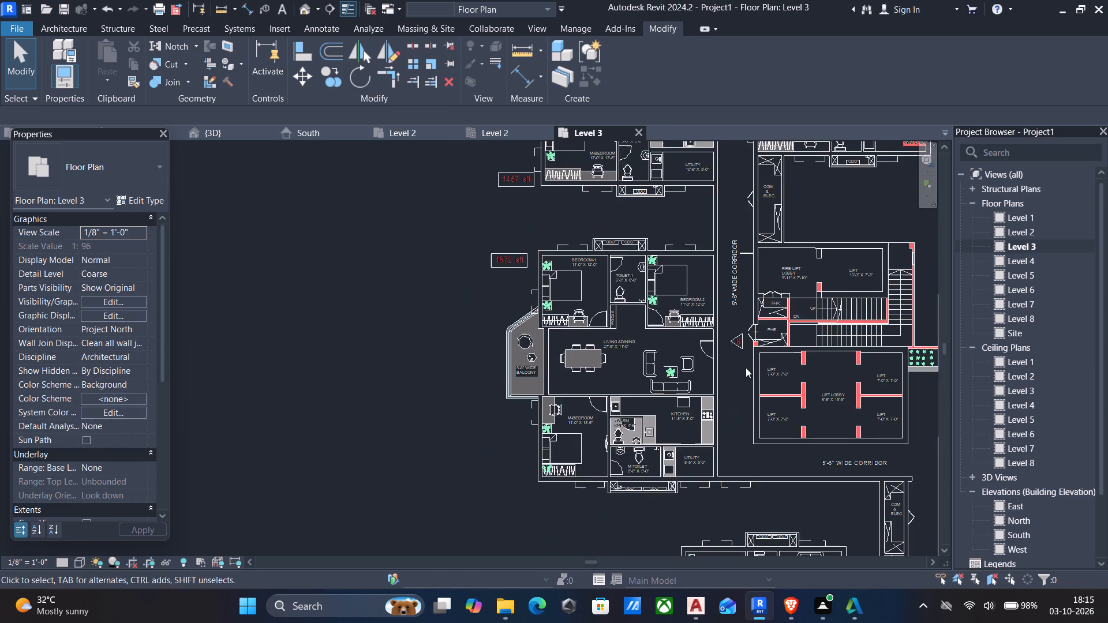
middle_click_drag(747, 366, 671, 416)
scroll(652, 417, "down", 4)
scroll(557, 261, "down", 3)
middle_click_drag(596, 311, 575, 315)
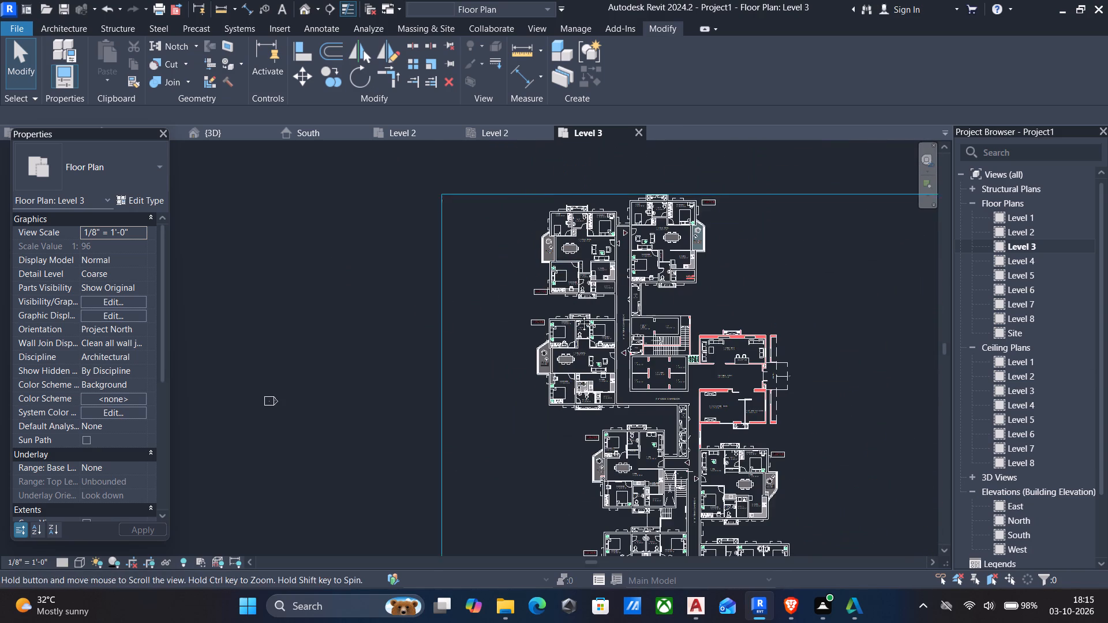
middle_click_drag(575, 315, 581, 246)
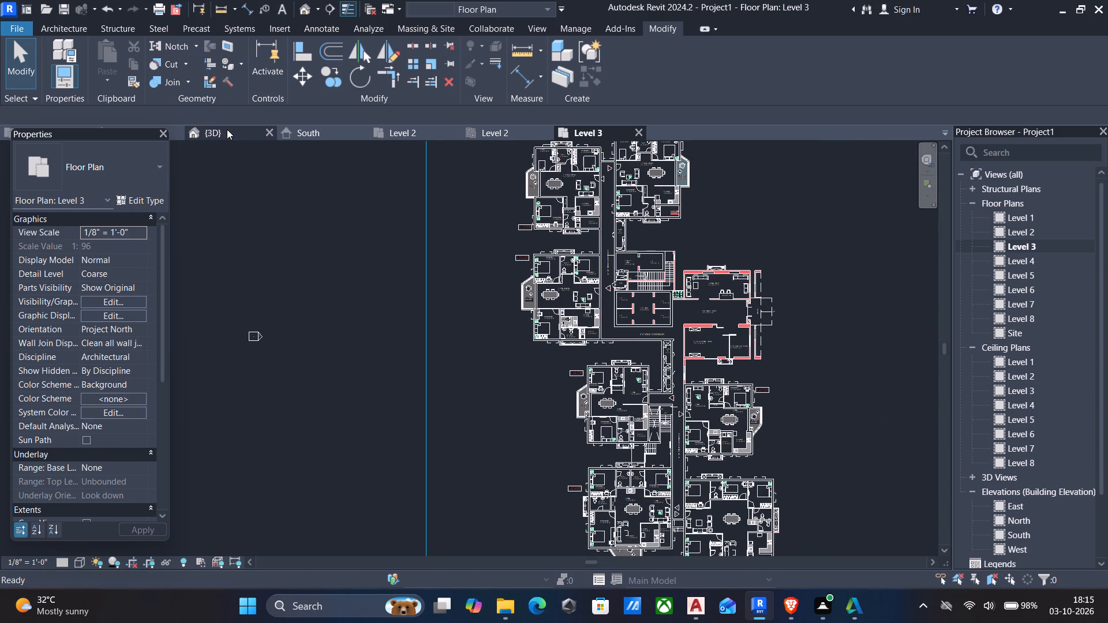
Switch to the 3D view and examine the building's walls around the unmodelled plan area beside the lift core.
left_click(227, 129)
scroll(574, 318, "up", 2)
middle_click_drag(585, 314, 628, 416)
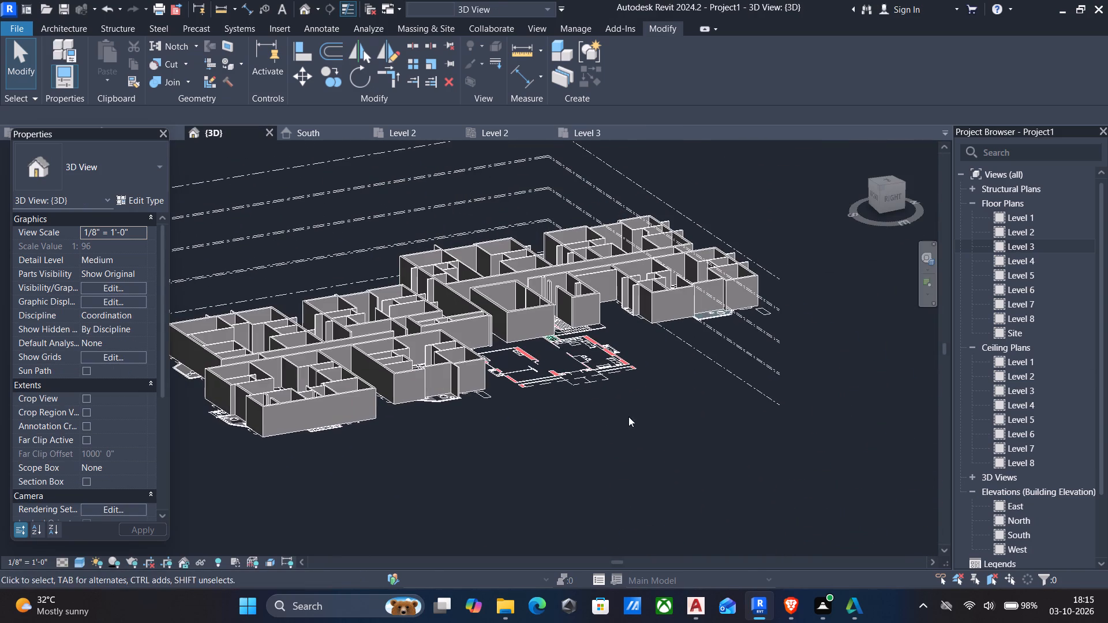
middle_click_drag(560, 407, 600, 412)
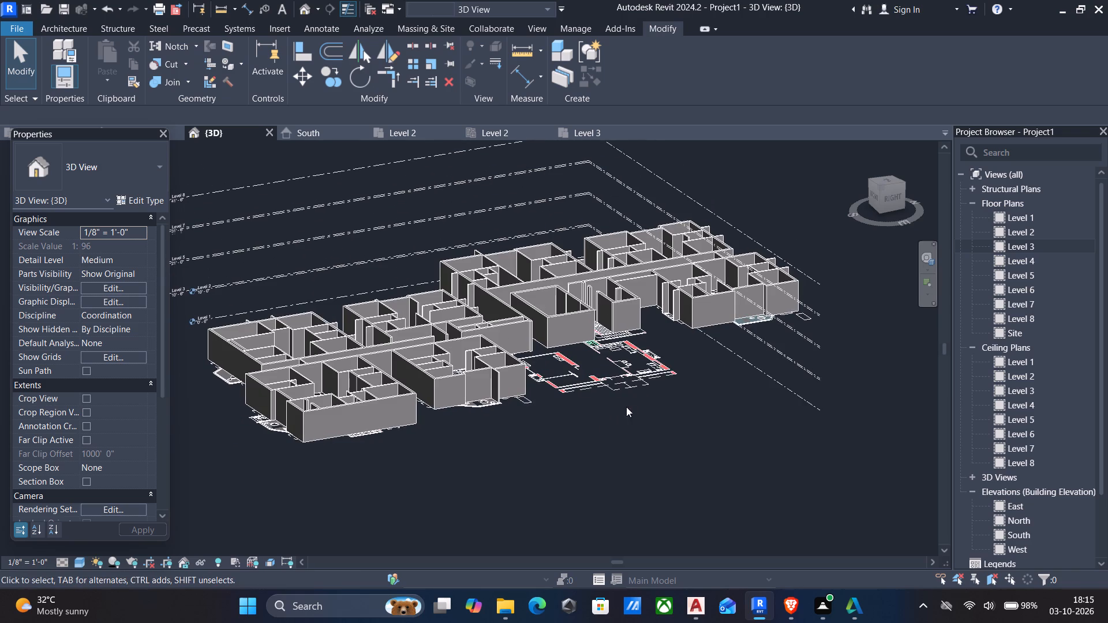
scroll(642, 406, "up", 2)
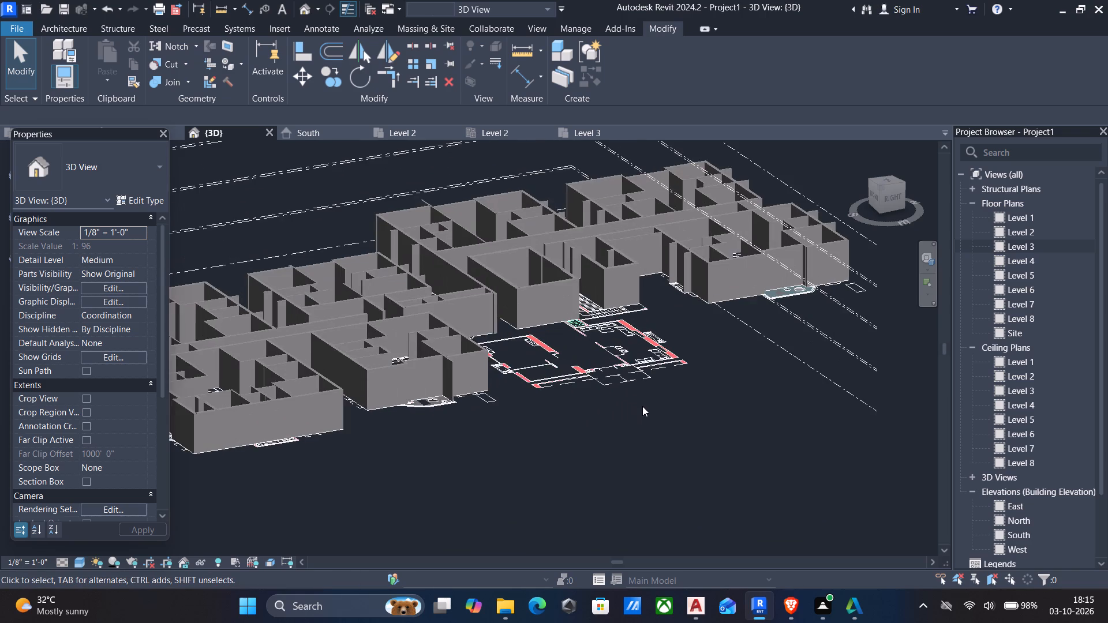
scroll(642, 406, "down", 1)
middle_click_drag(639, 403, 721, 447)
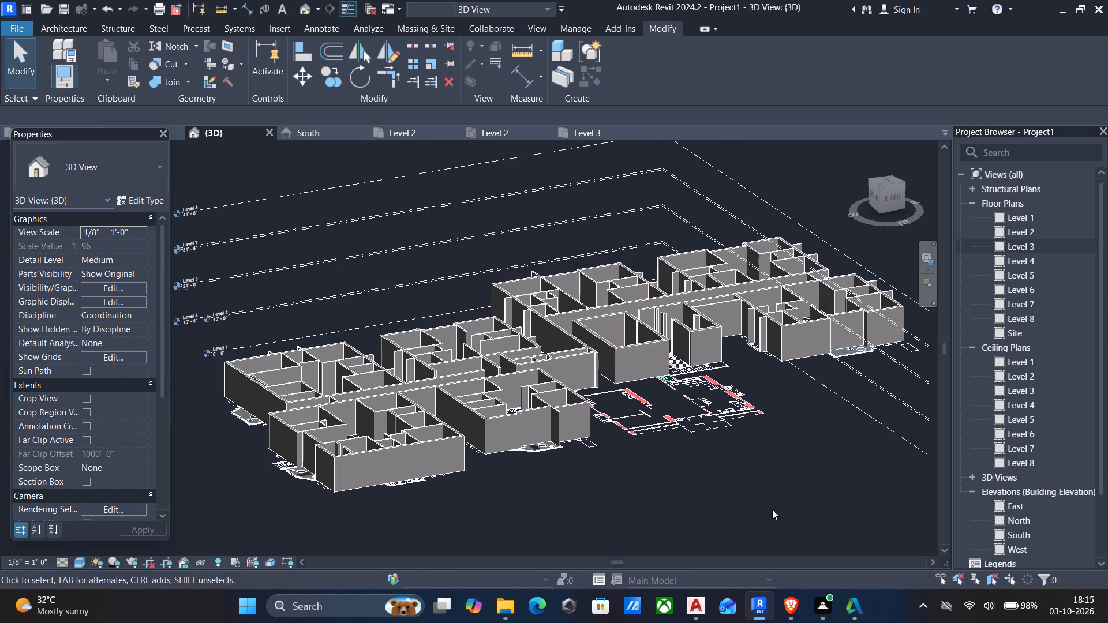
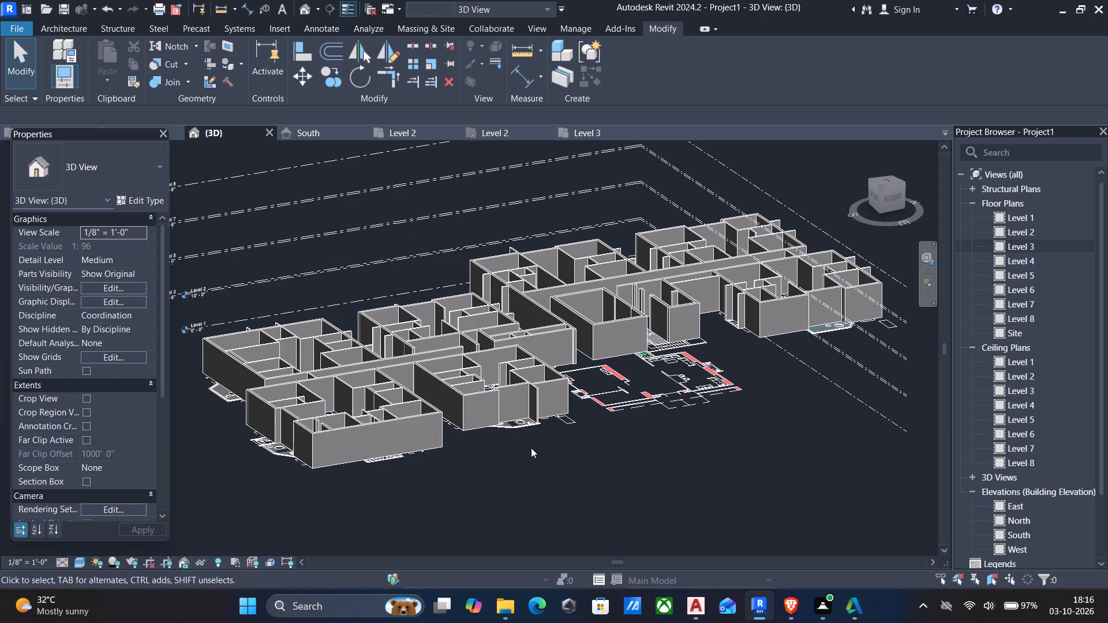
Dismiss the project save reminder without saving.
key("Escape")
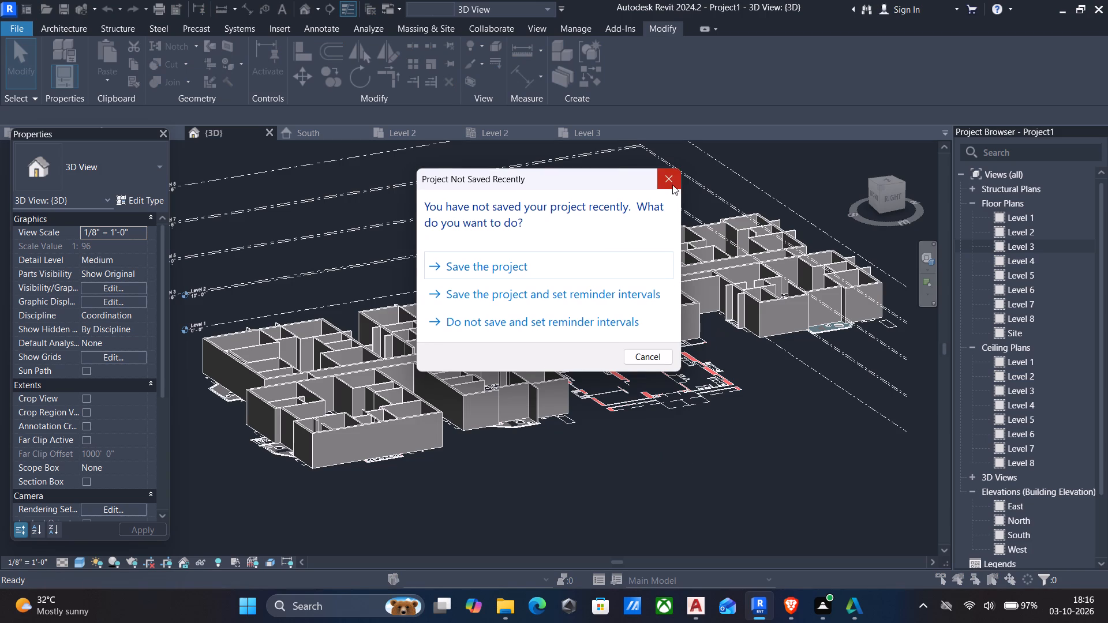
left_click(672, 185)
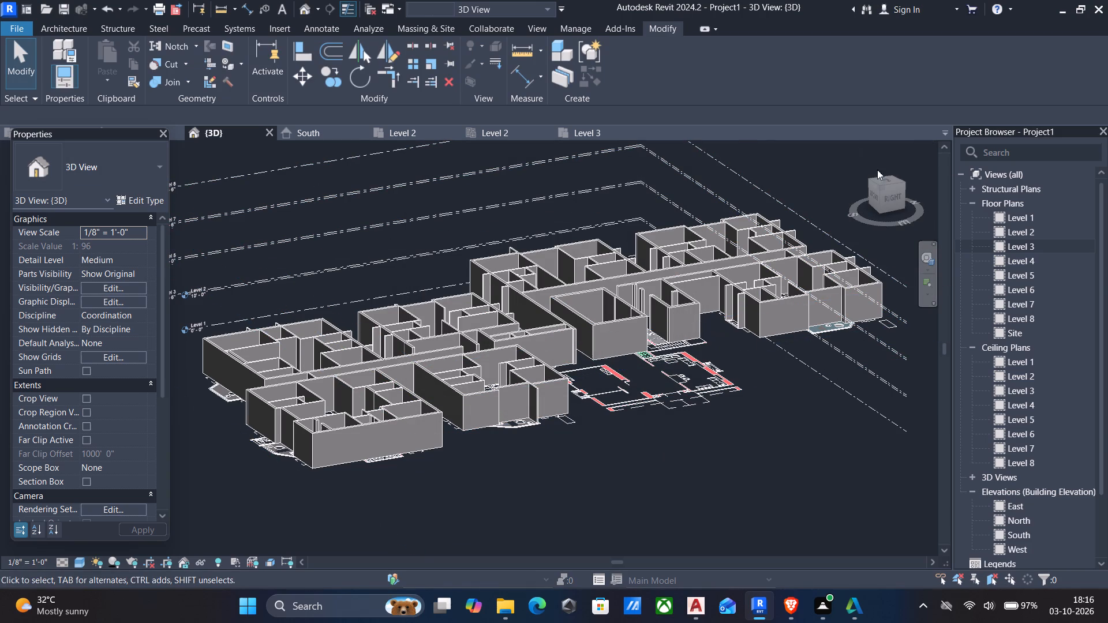
Return to the Level 3 floor plan and examine the lounge, reception and entrance lobby area beside the lift core.
double_click(1021, 243)
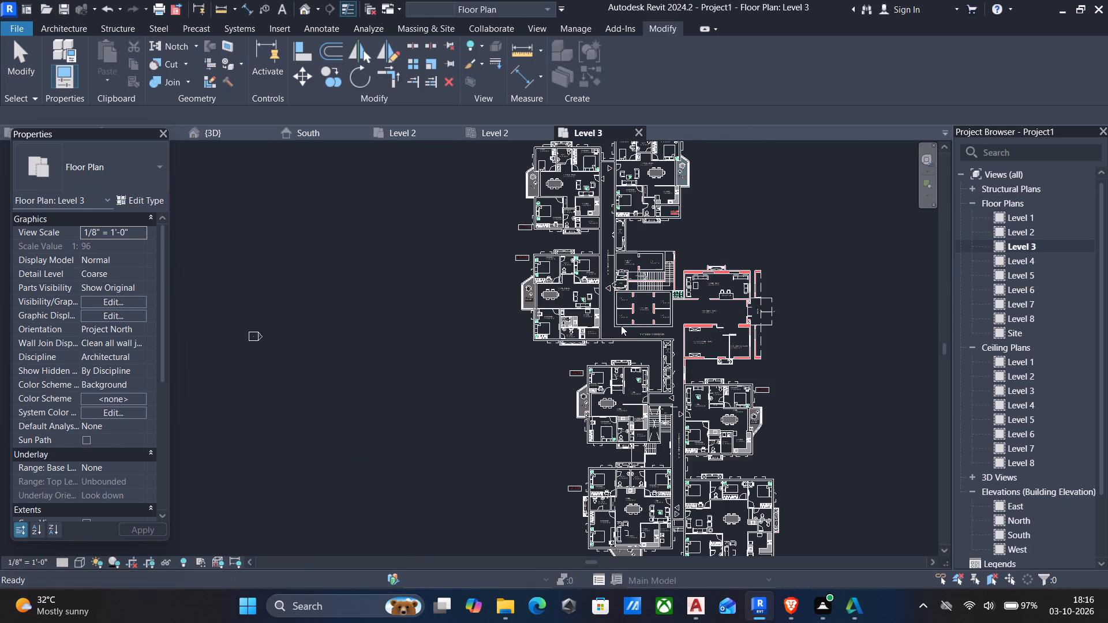
scroll(582, 336, "down", 4)
scroll(617, 220, "up", 4)
scroll(642, 270, "up", 5)
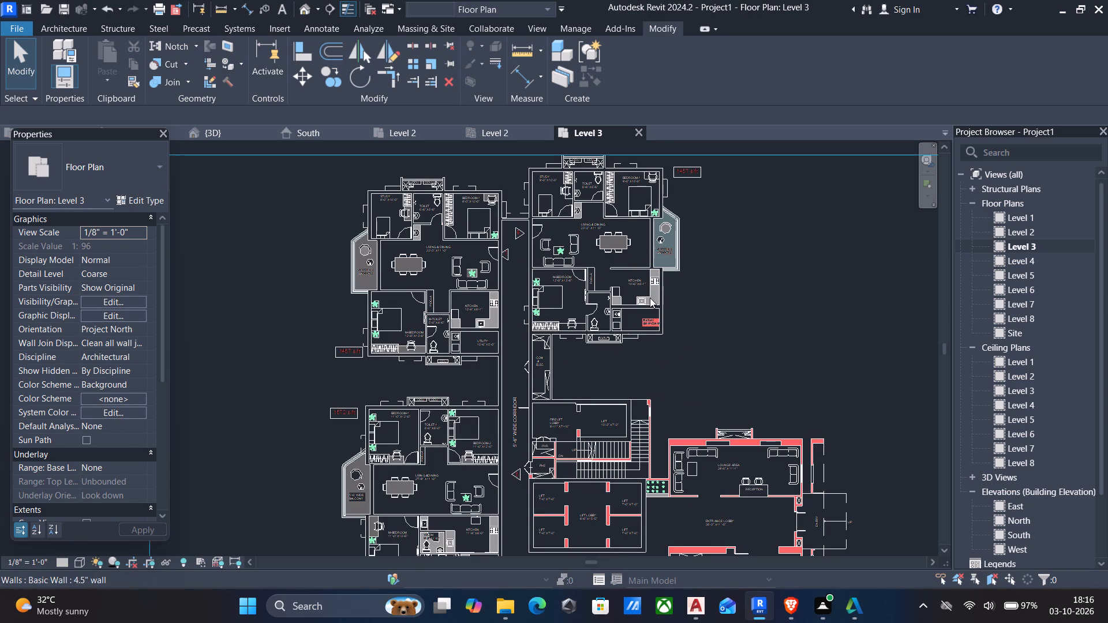
middle_click_drag(678, 250, 656, 225)
middle_click_drag(667, 454, 643, 298)
middle_click_drag(671, 451, 657, 400)
scroll(656, 267, "up", 4)
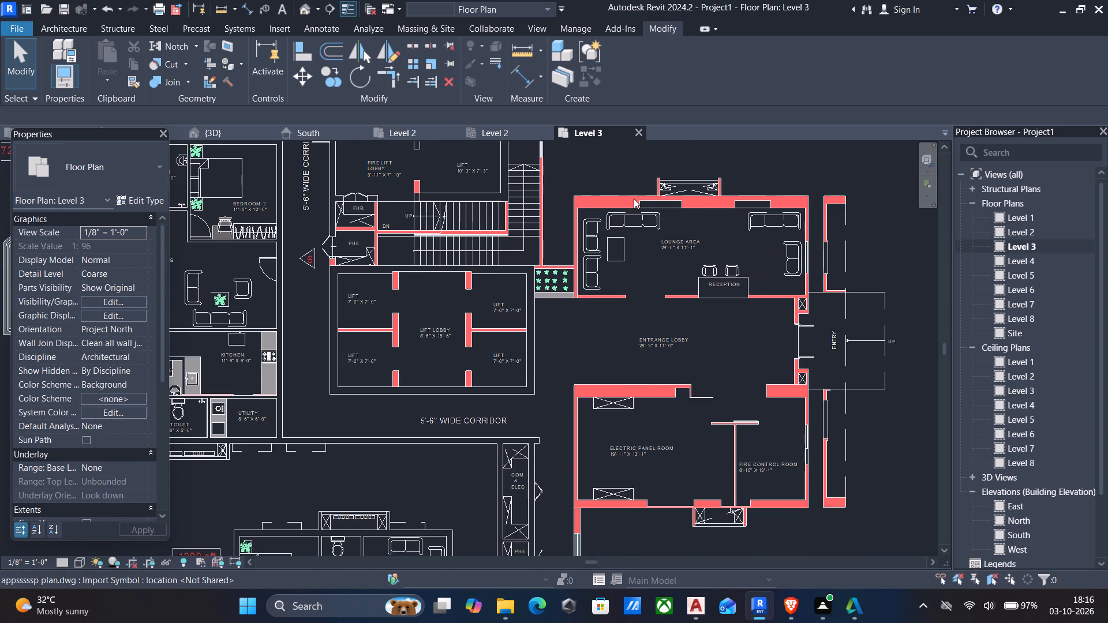
scroll(615, 197, "up", 3)
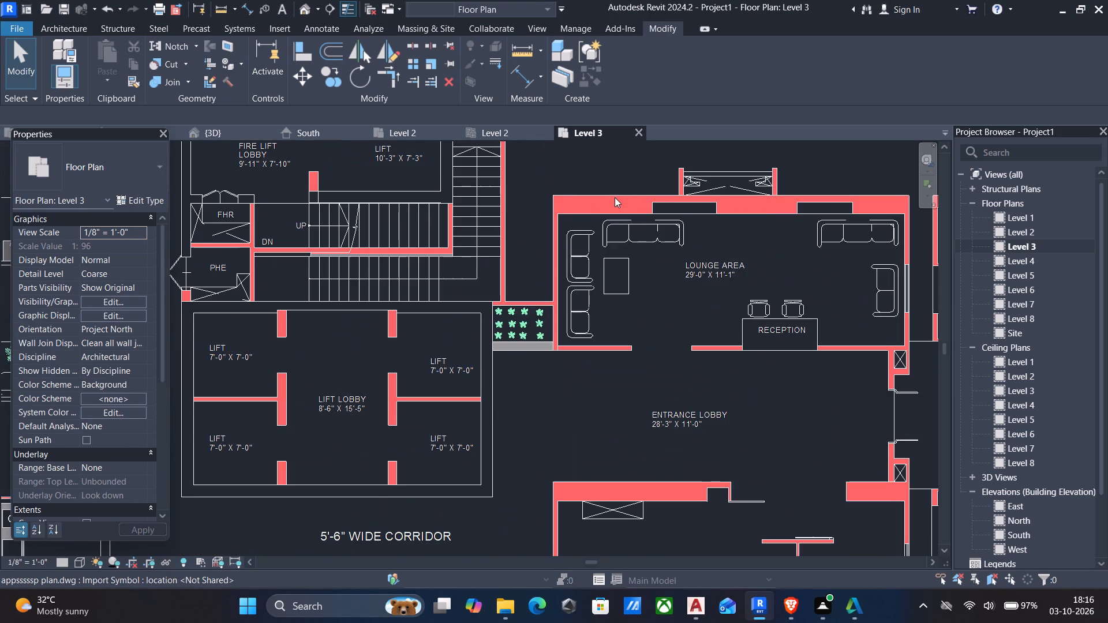
scroll(698, 180, "up", 2)
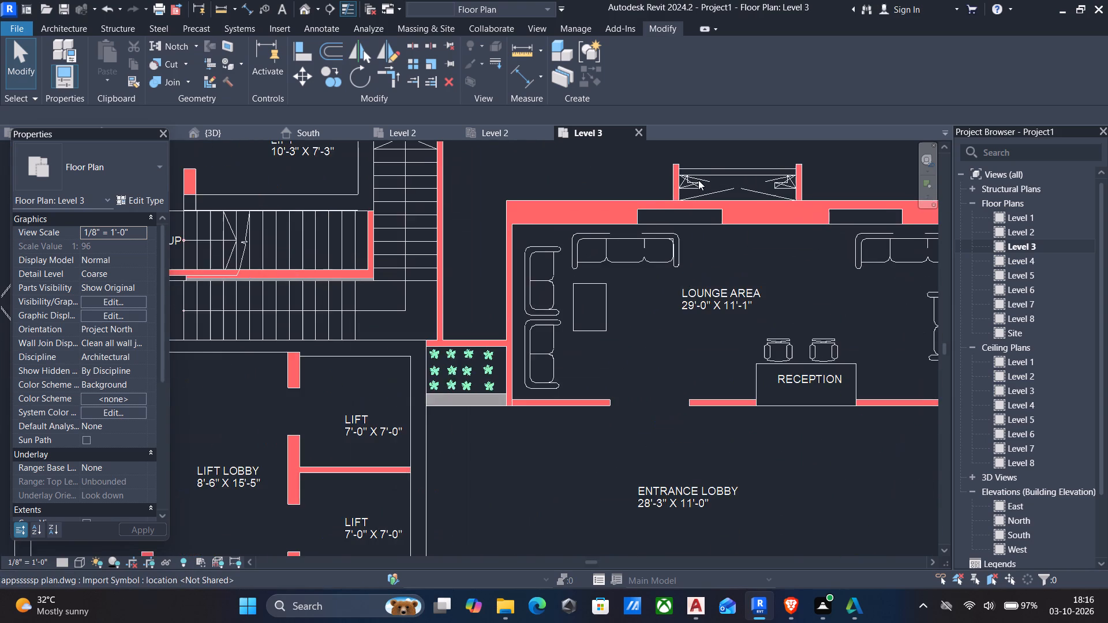
scroll(698, 180, "down", 4)
middle_click_drag(669, 207, 733, 286)
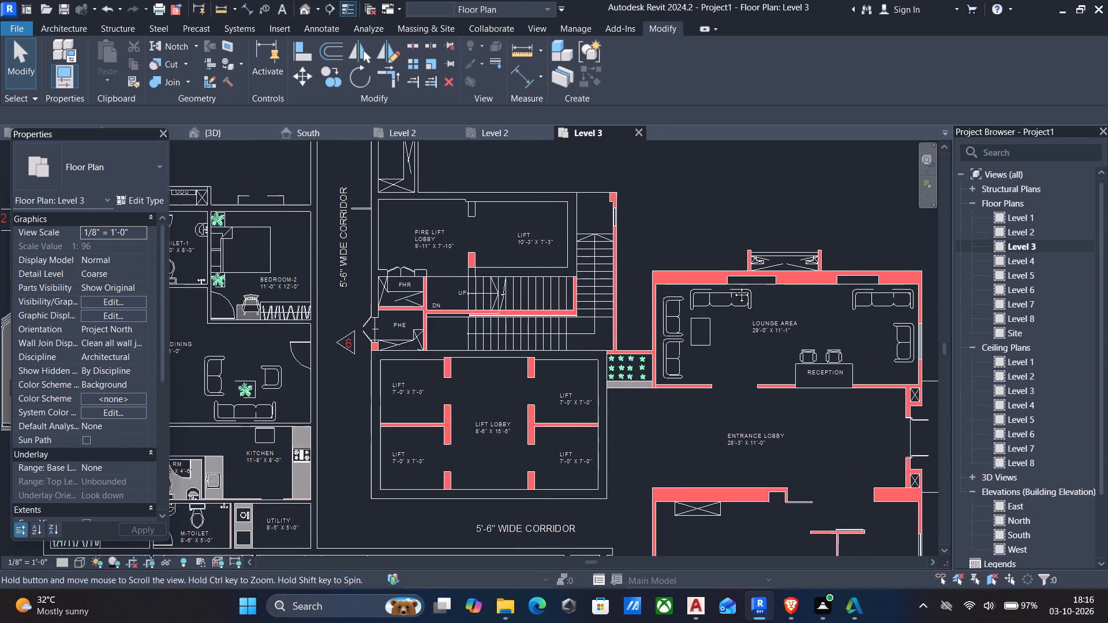
middle_click_drag(733, 286, 734, 286)
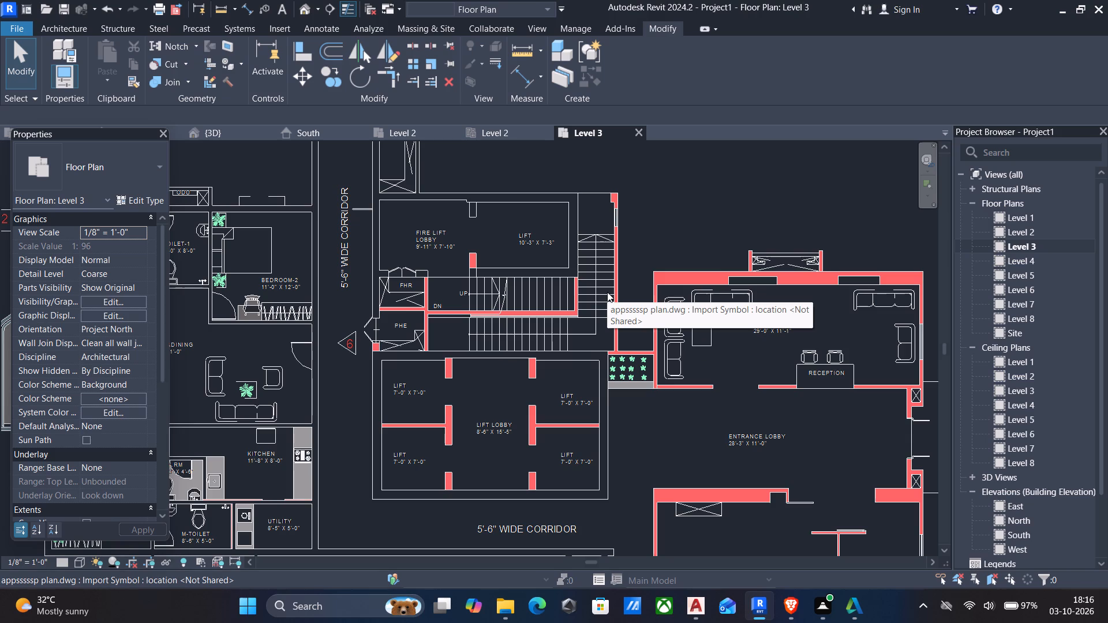
Review the Level 3 plan from the lift and entrance lobbies out to the full building layout.
scroll(600, 292, "down", 3)
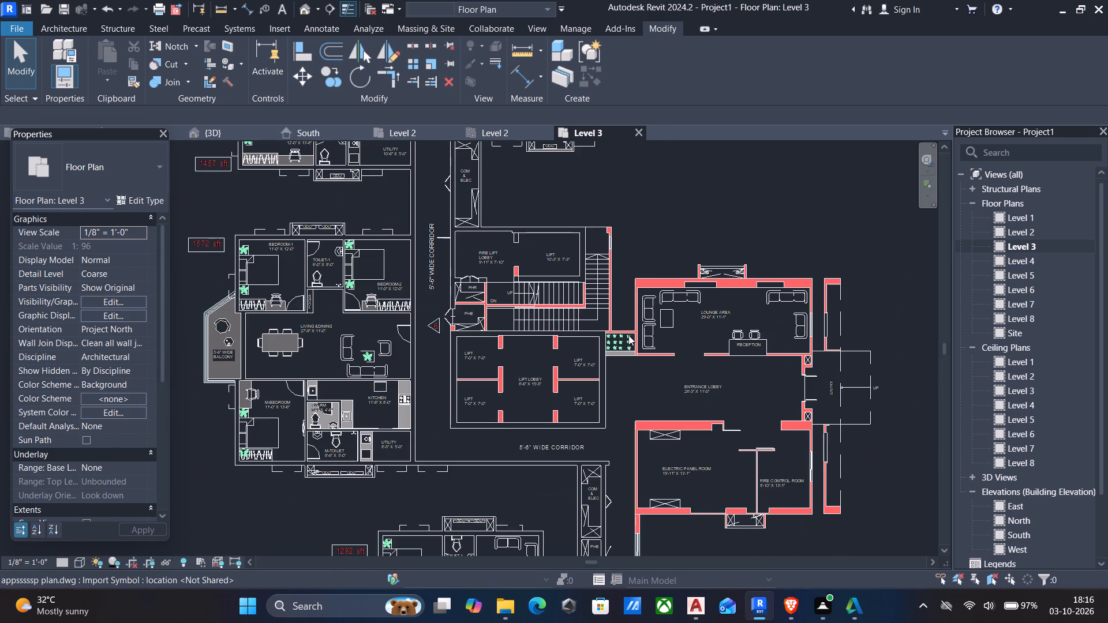
middle_click_drag(628, 336, 607, 344)
scroll(577, 345, "down", 5)
middle_click_drag(576, 352, 567, 344)
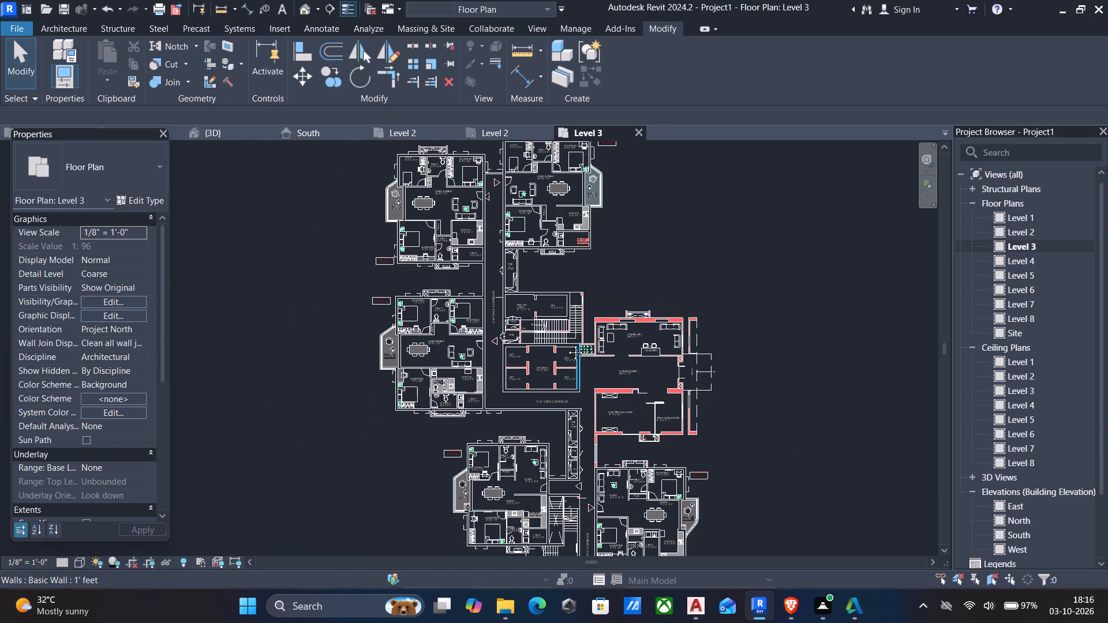
middle_click_drag(567, 344, 566, 339)
scroll(564, 338, "down", 4)
middle_click_drag(570, 351, 559, 324)
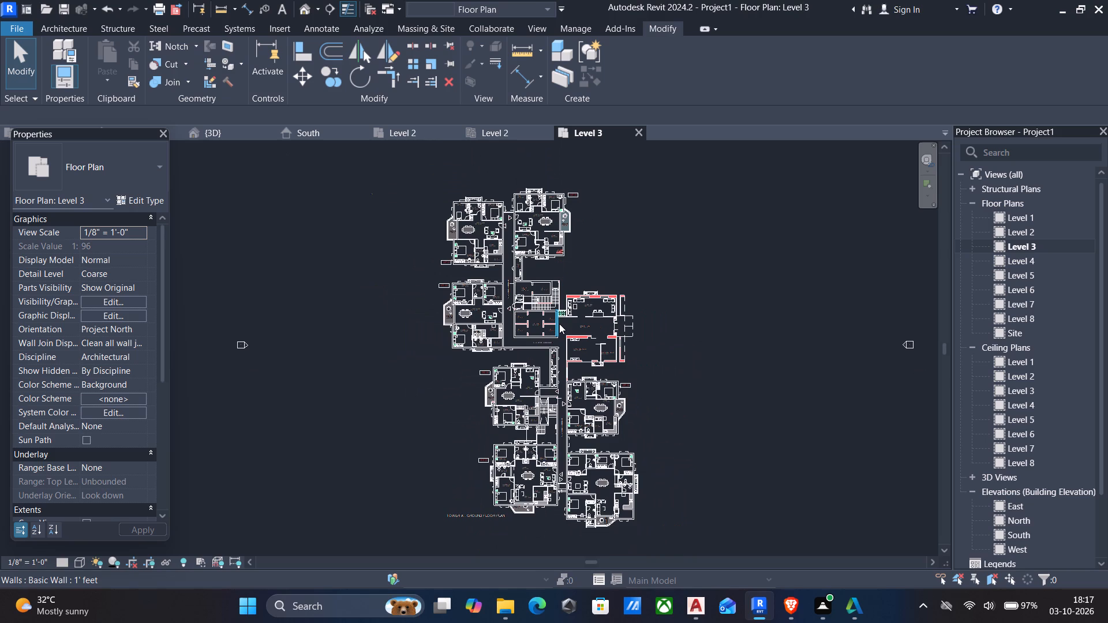
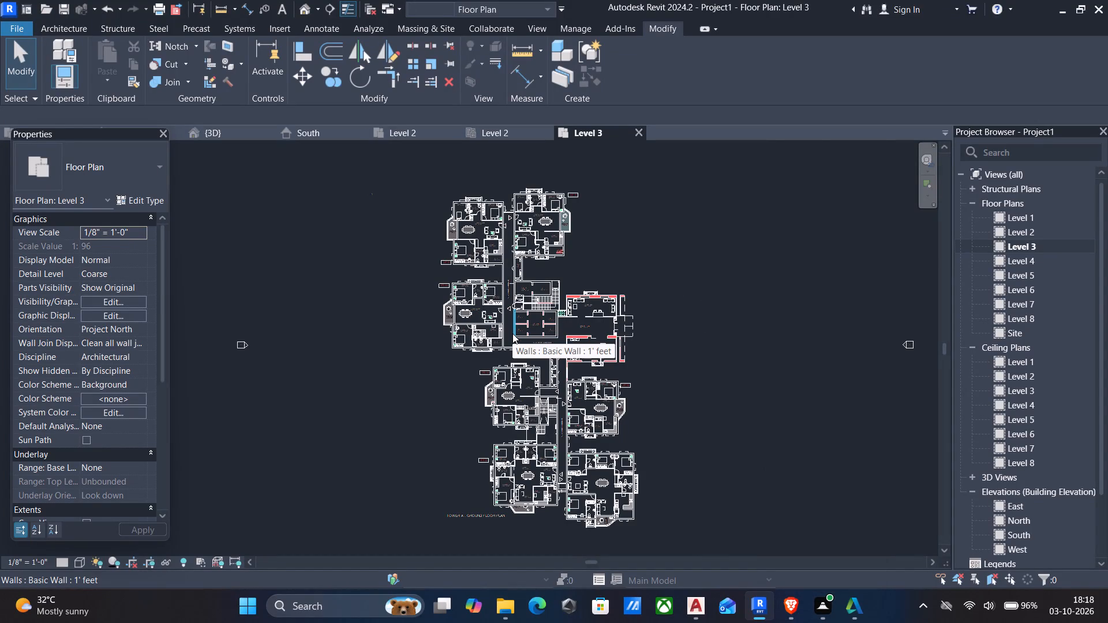
Save the project as APARTMENT ELEVATION PLAN in the REVIT -PLANS folder on the C: drive.
key("ctrl+s")
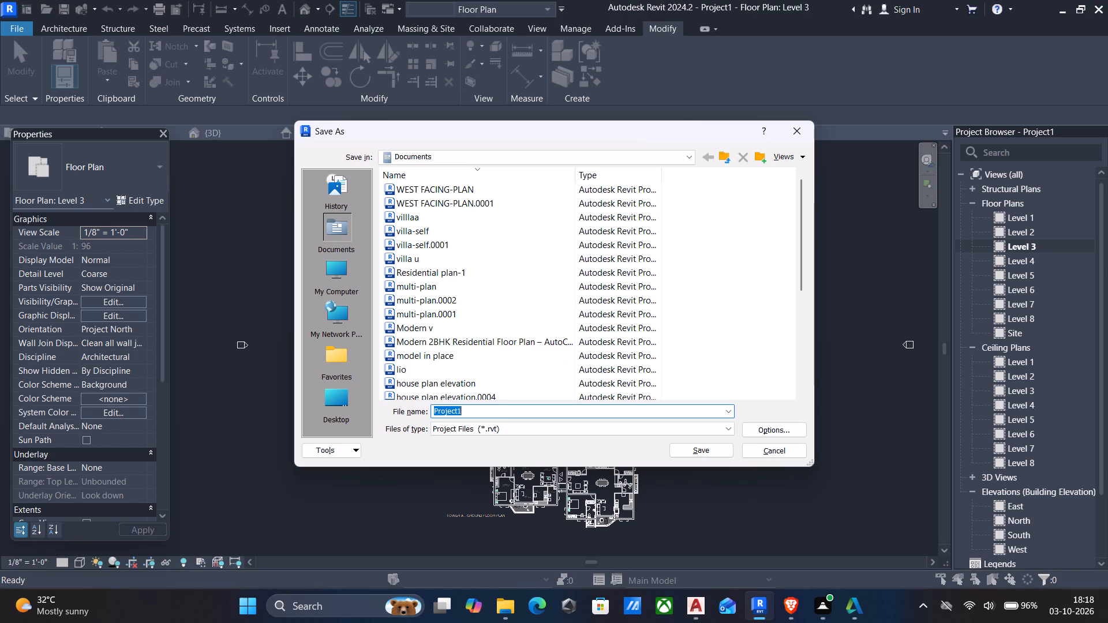
key("BackSpace")
key("a")
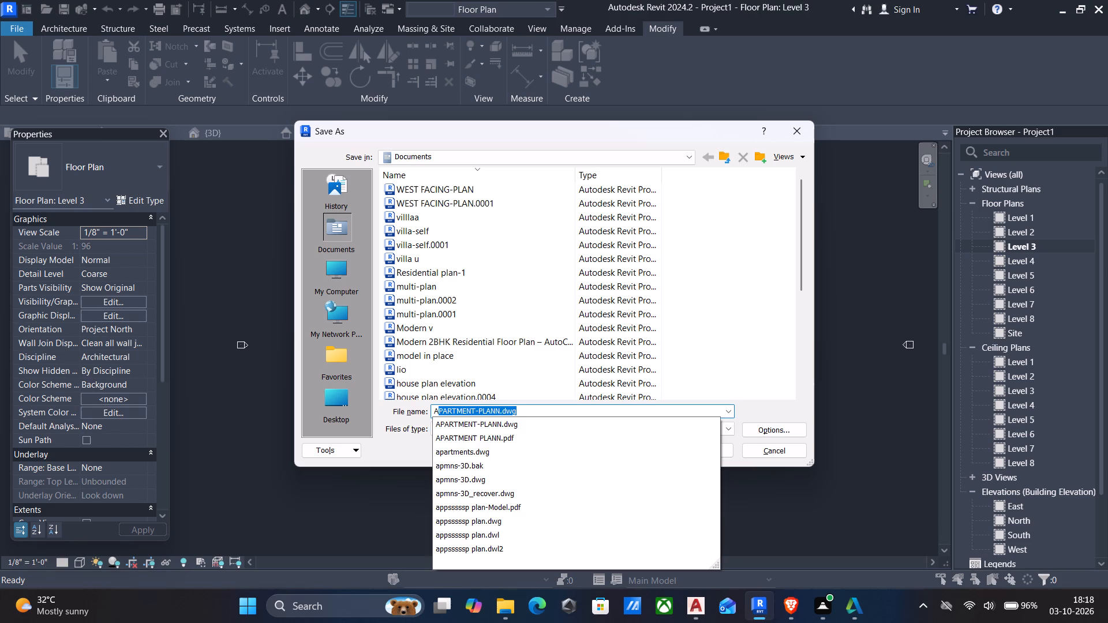
key("p")
type("ARTMENT")
key("space")
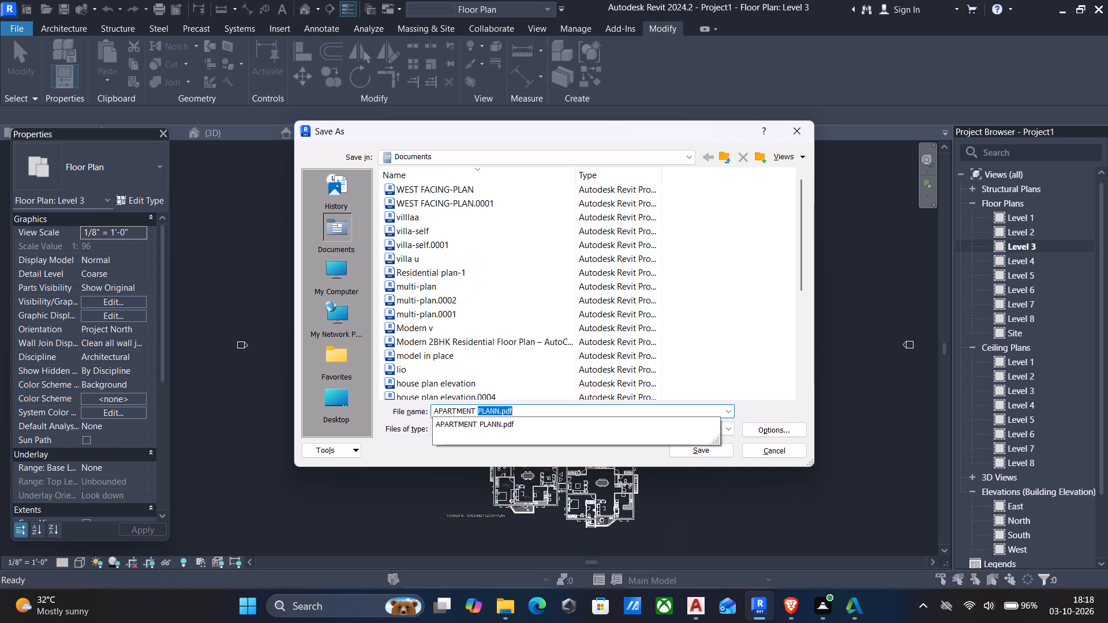
type("ELEVATION")
key("space")
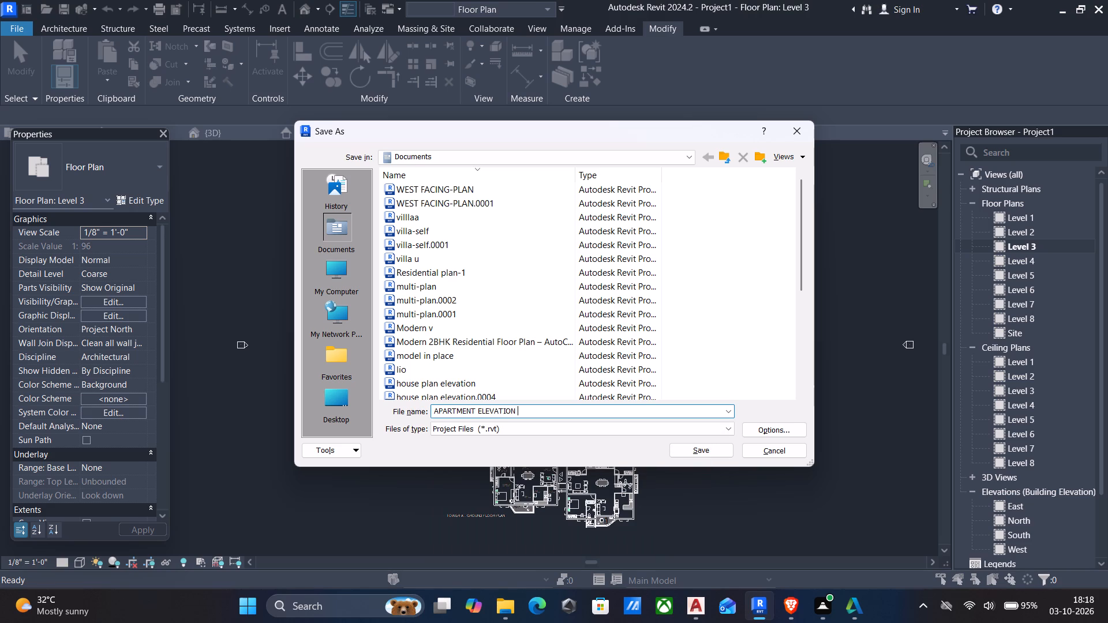
type("PLAN")
left_click(579, 156)
left_click(452, 183)
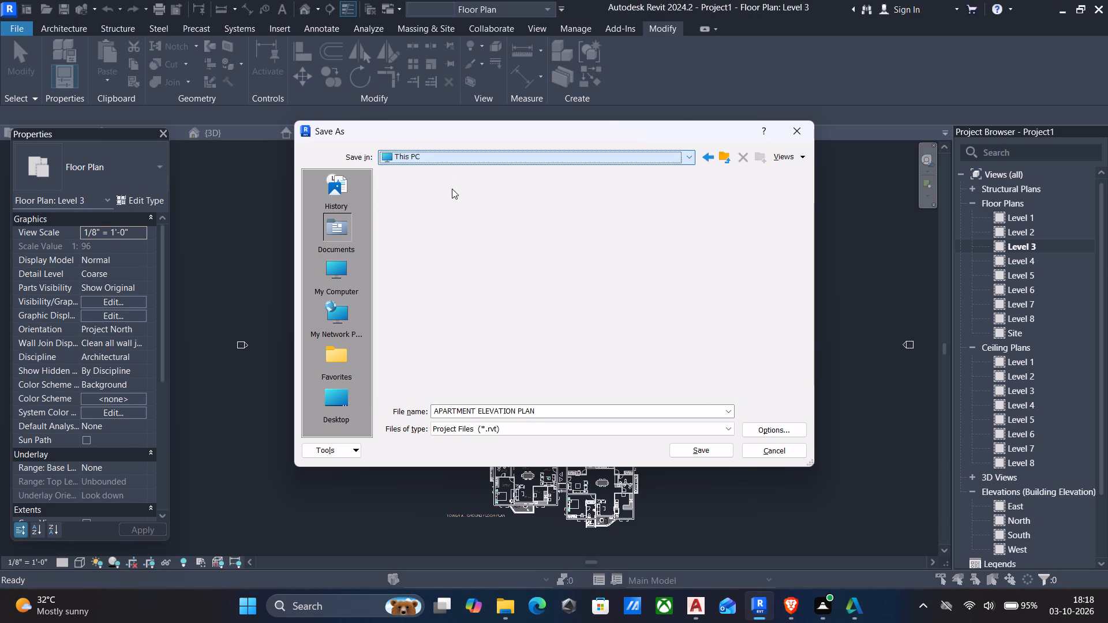
double_click(415, 234)
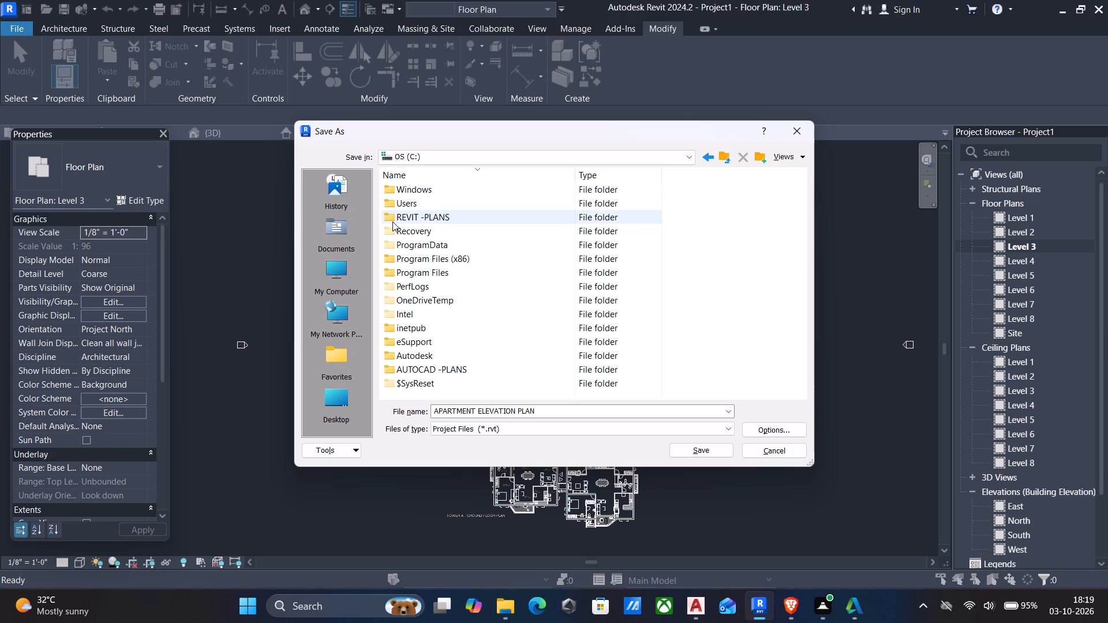
double_click(391, 219)
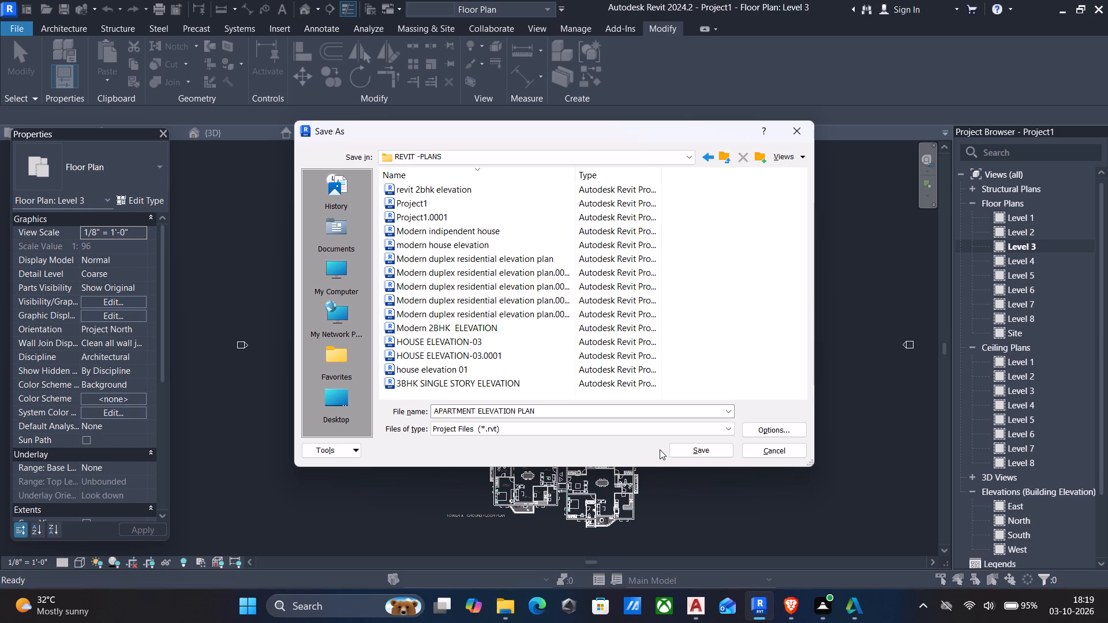
left_click(688, 450)
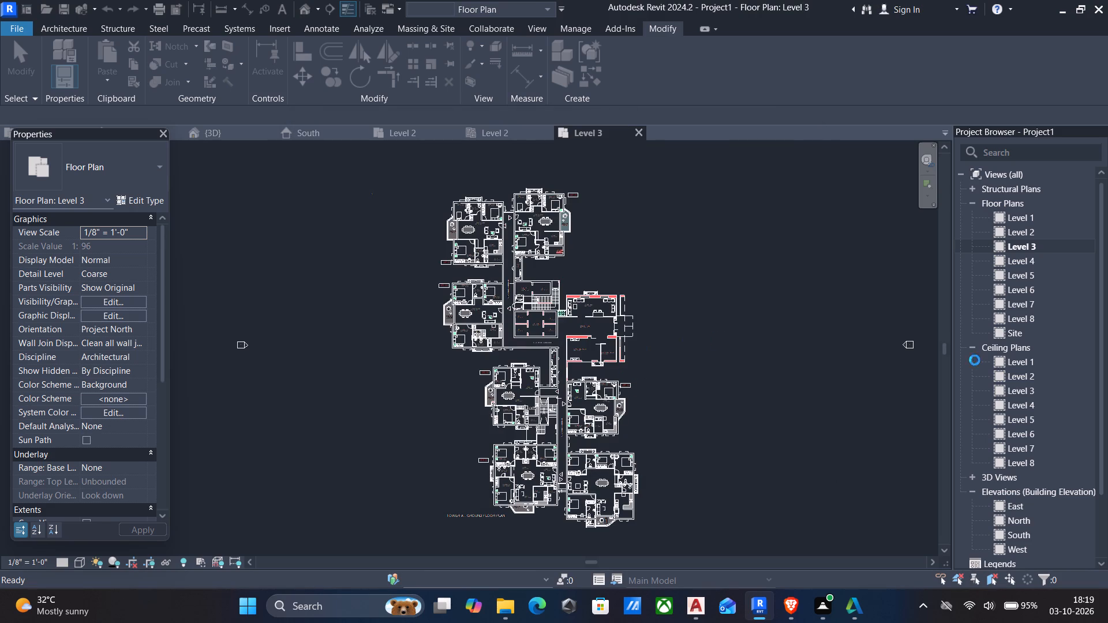
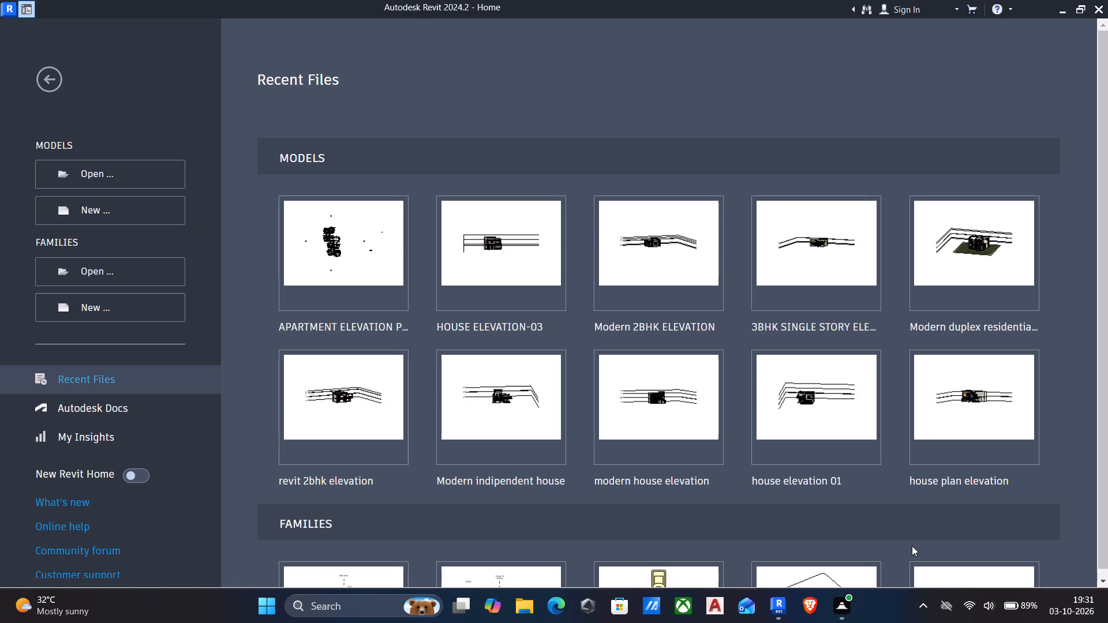
Open the recent project APARTMENT ELEVATION PLAN.
scroll(912, 546, "up", 1)
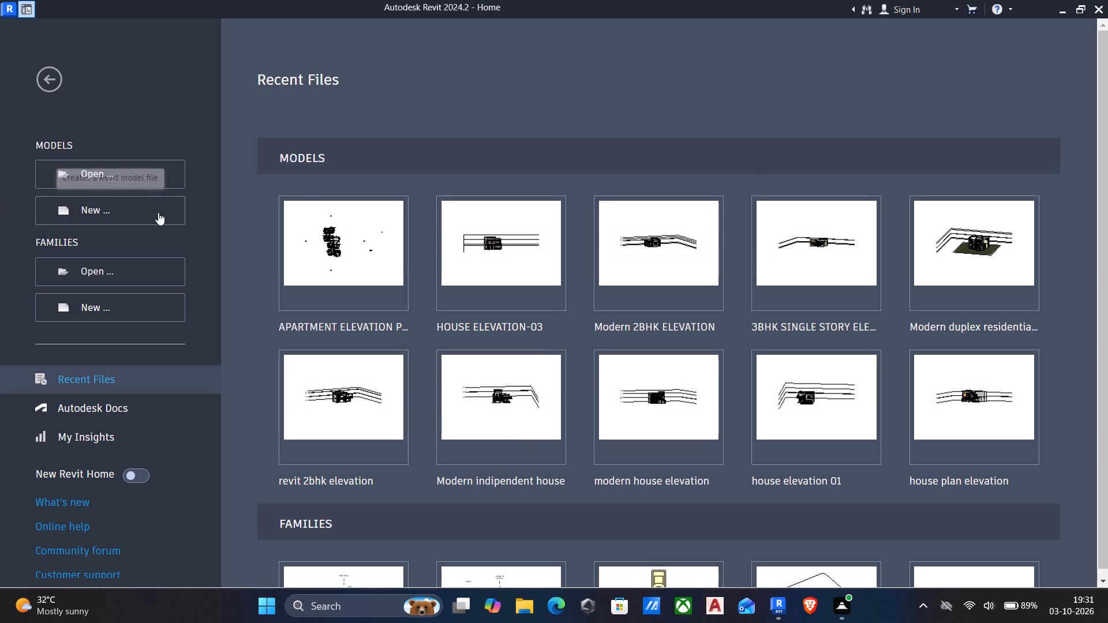
left_click(346, 252)
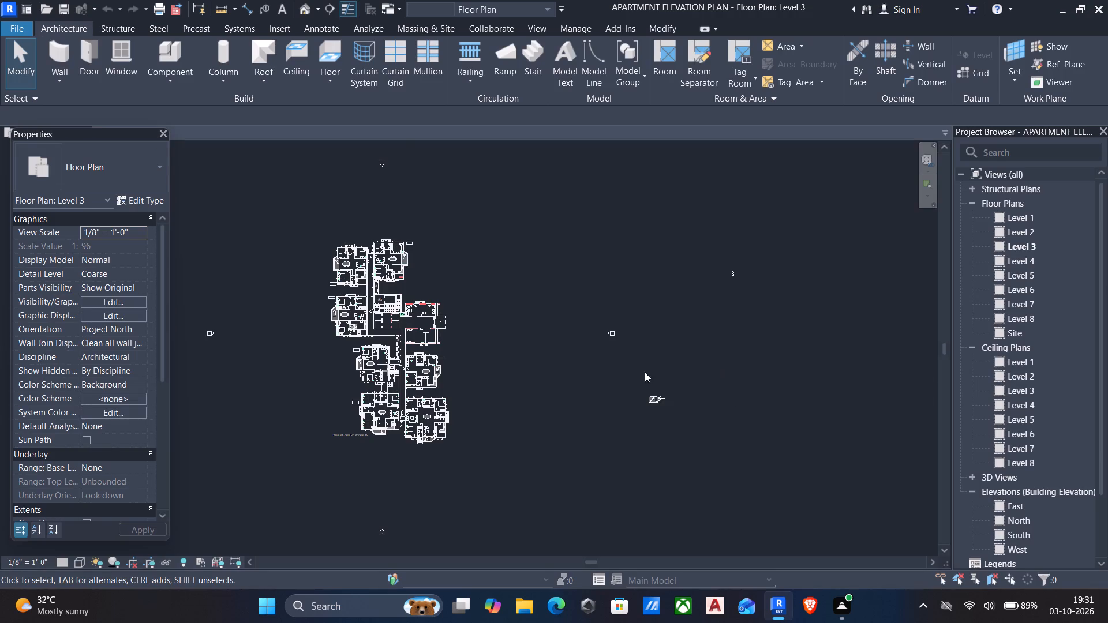
Review the Level 1 and Level 2 floor plans in turn and return to the Level 3 plan.
middle_click_drag(453, 350, 582, 408)
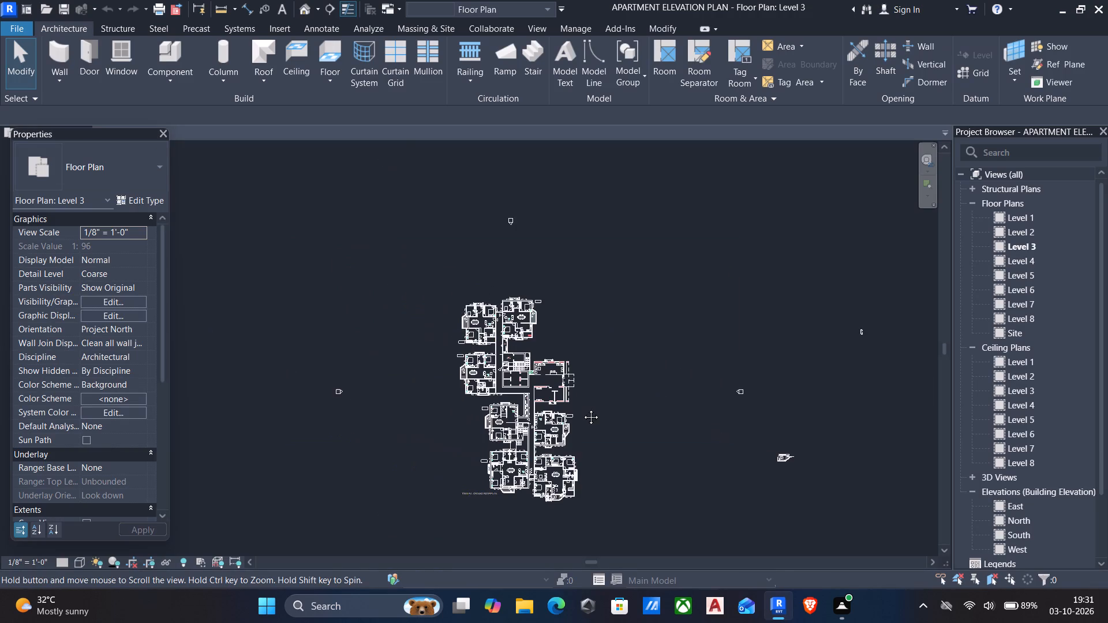
middle_click_drag(582, 408, 600, 381)
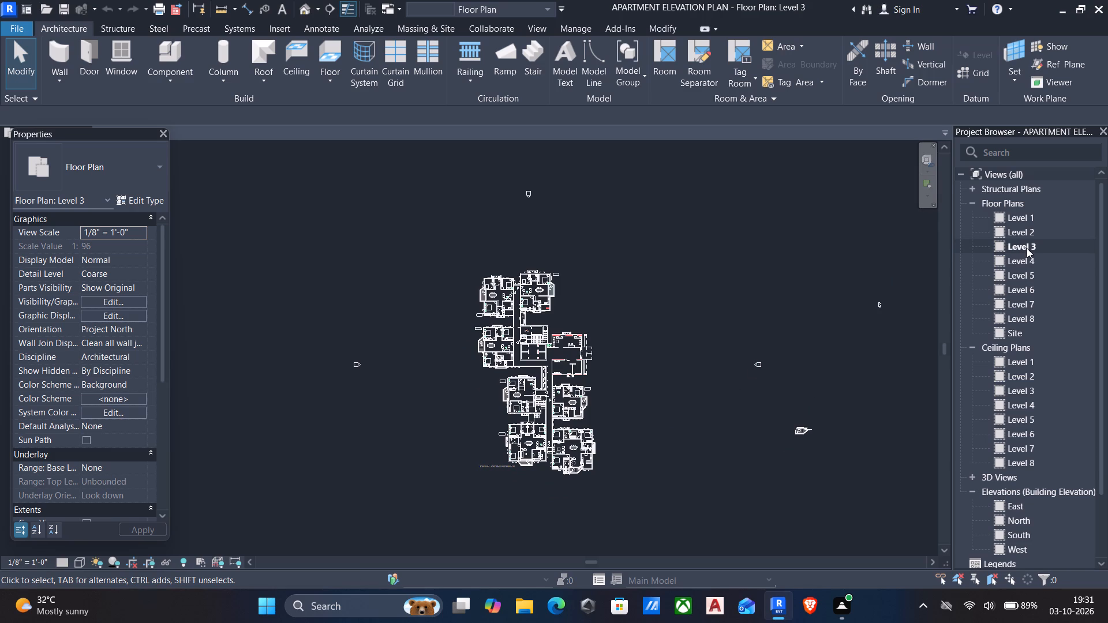
left_click(1027, 248)
scroll(1027, 248, "up", 1)
left_click(1027, 248)
double_click(1027, 223)
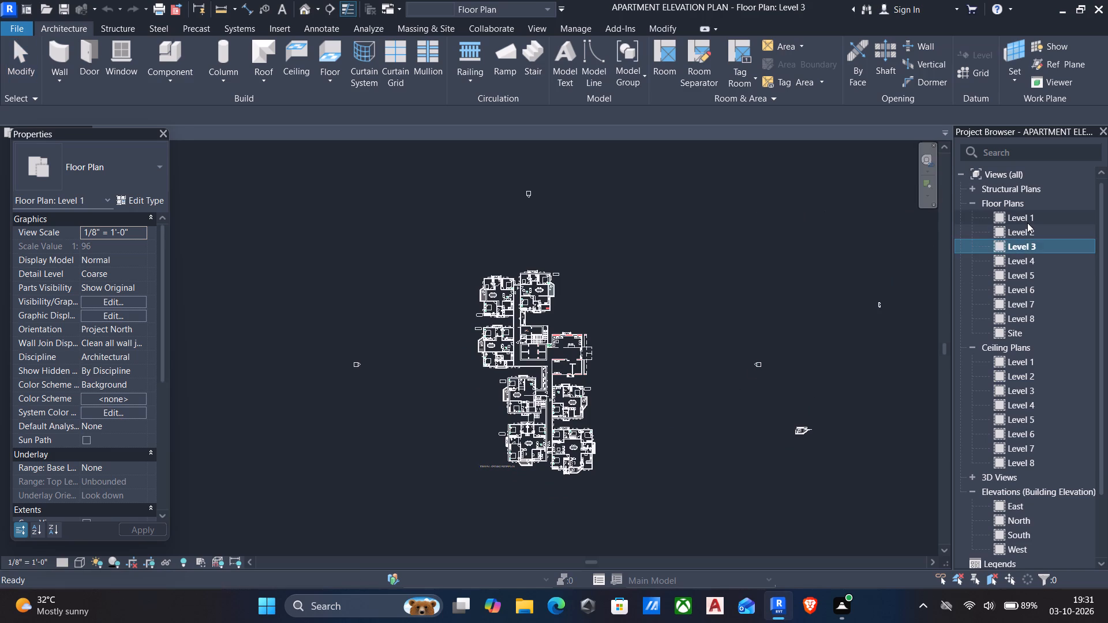
double_click(1028, 232)
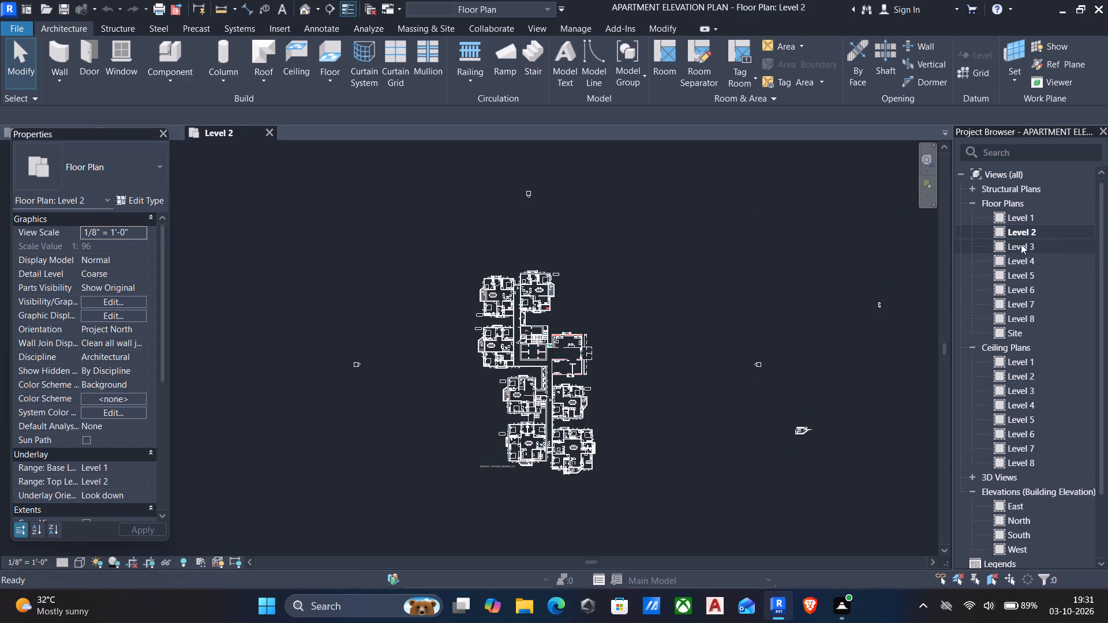
double_click(1028, 248)
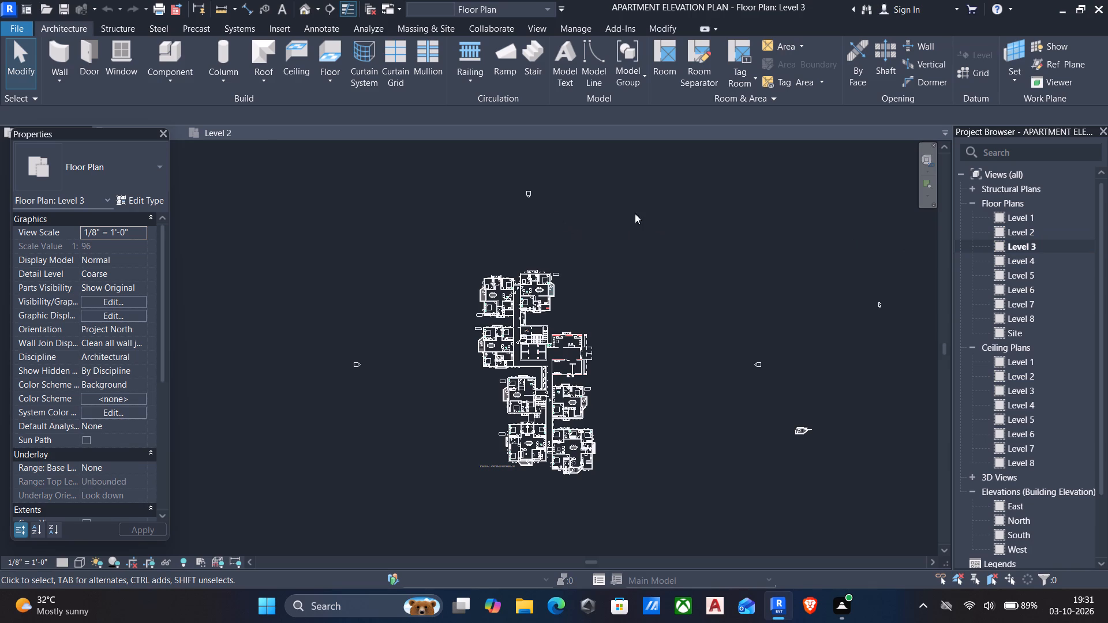
Examine the apartment walls in the default 3D view, including the unit without walls and the end units.
left_click(301, 12)
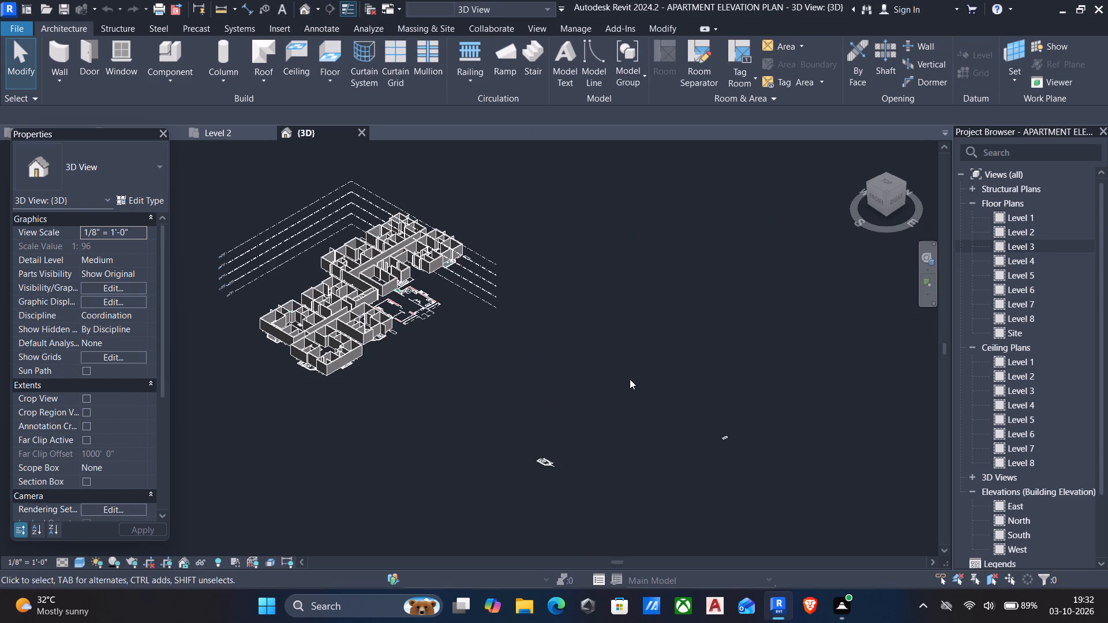
scroll(371, 324, "up", 4)
middle_click_drag(382, 336, 564, 447)
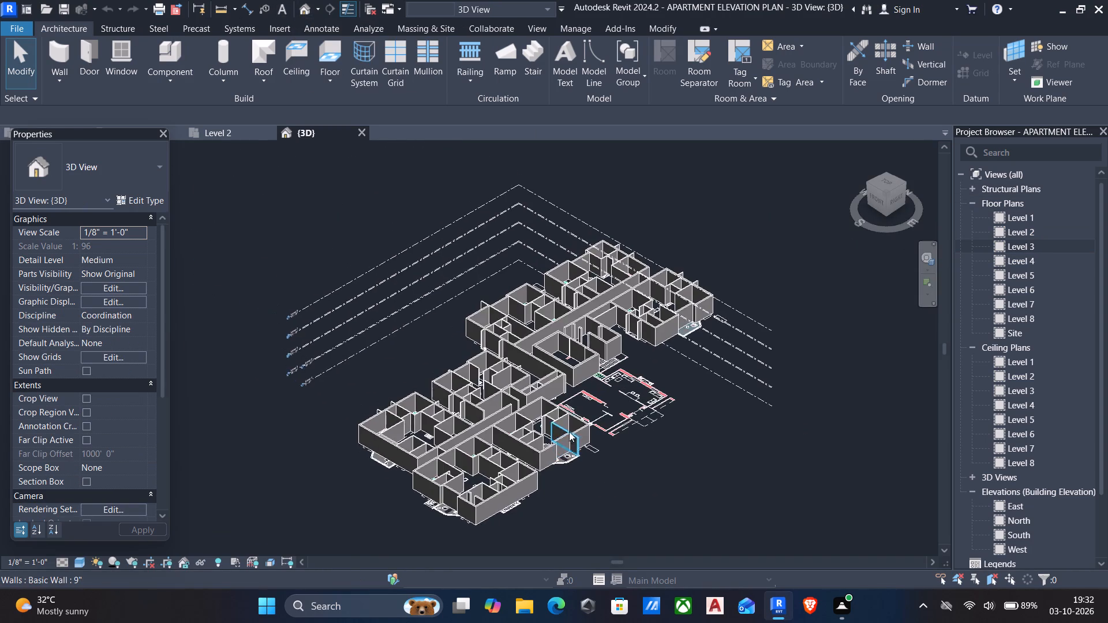
scroll(570, 431, "up", 4)
middle_click_drag(570, 430, 544, 401)
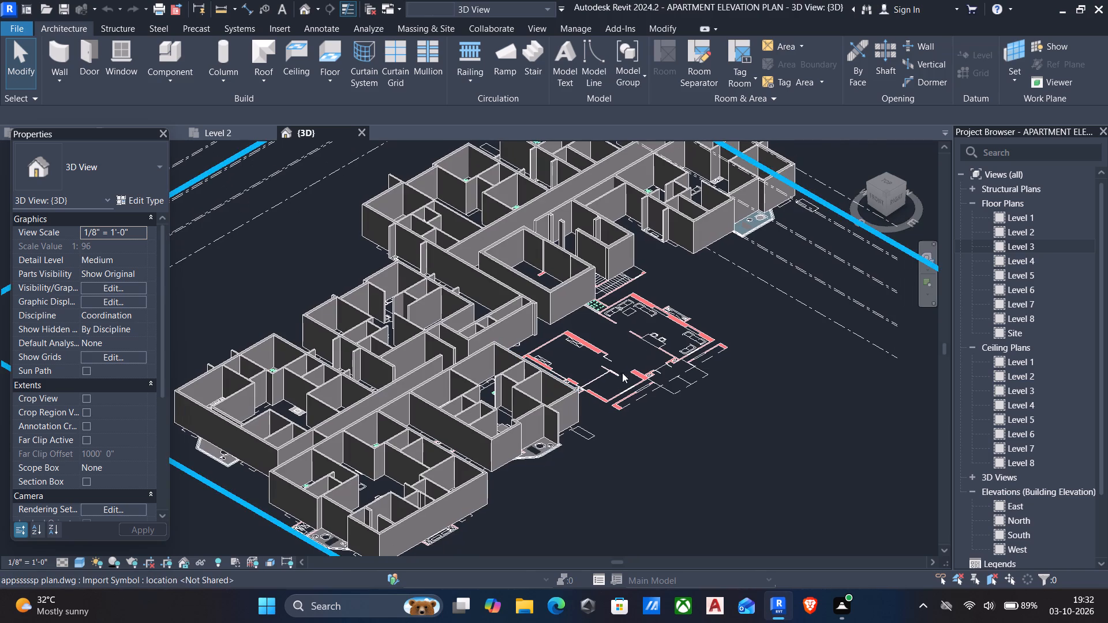
scroll(615, 397, "up", 2)
scroll(615, 400, "down", 2)
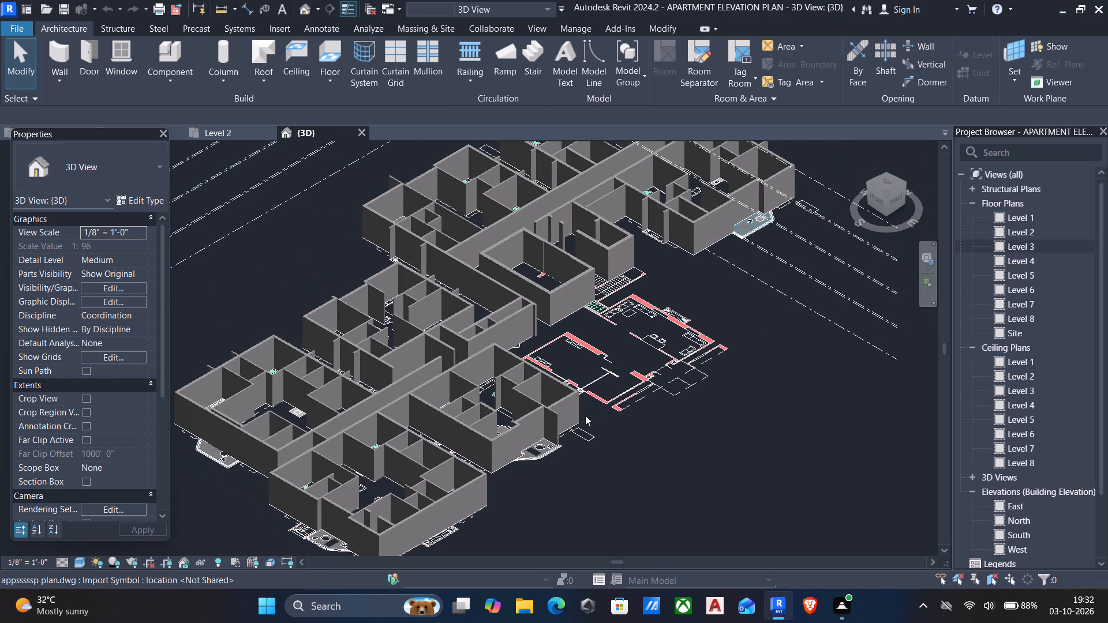
middle_click_drag(683, 380, 690, 367)
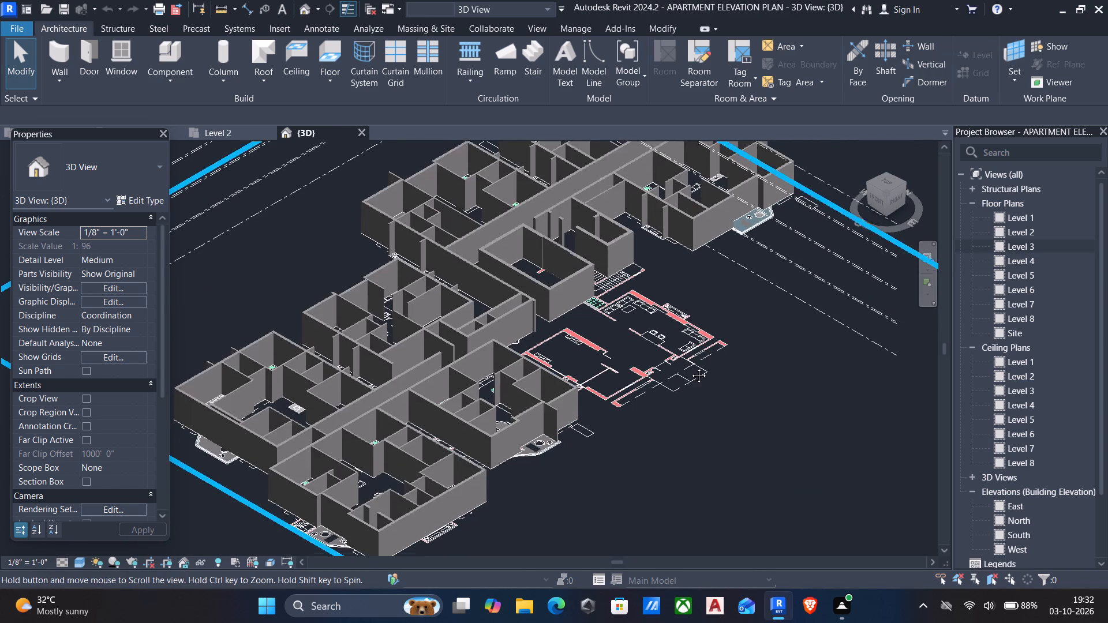
middle_click_drag(690, 367, 697, 361)
scroll(432, 404, "up", 4)
middle_click_drag(487, 395, 559, 371)
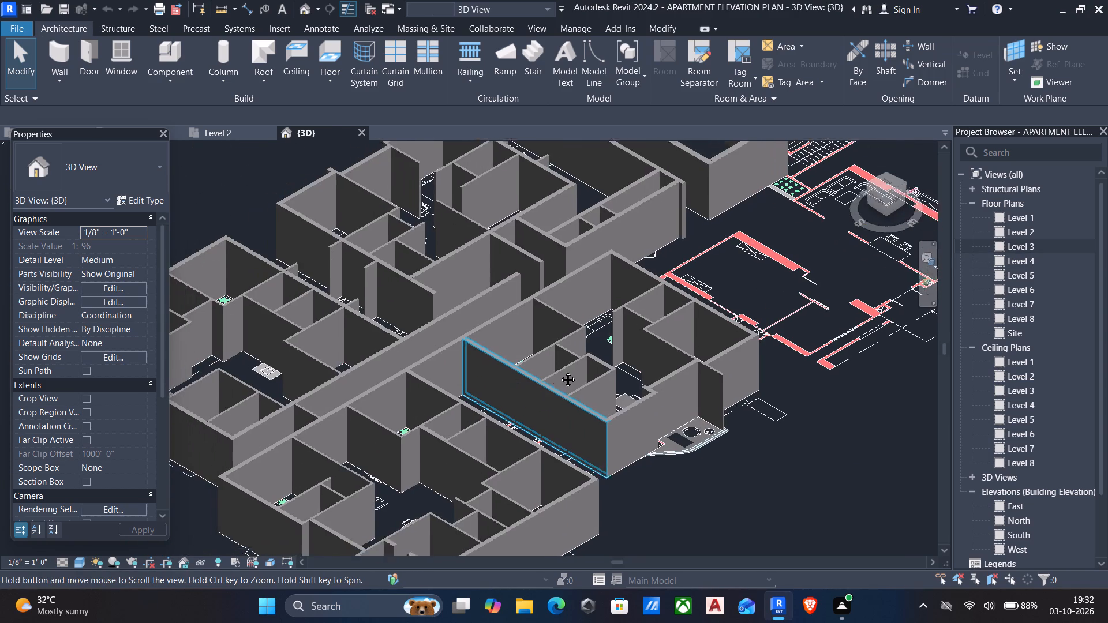
middle_click_drag(559, 371, 629, 349)
middle_click_drag(628, 343, 600, 358)
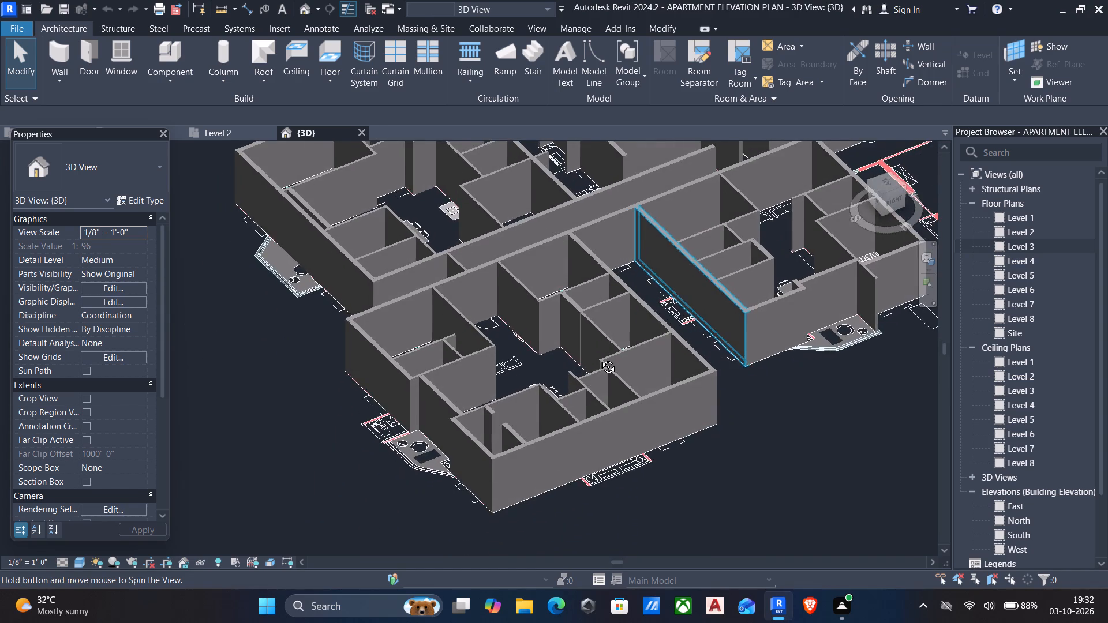
middle_click_drag(600, 358, 623, 361)
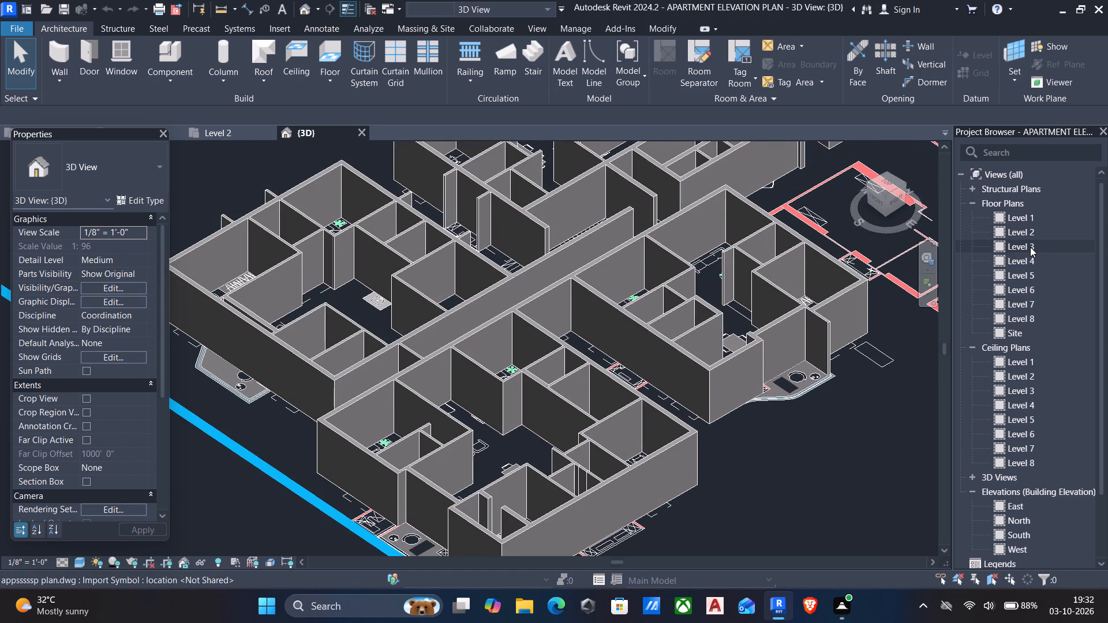
Examine the Level 3 floor plan up close around the living, dining and bedroom areas of the end apartment unit.
double_click(1030, 247)
middle_click_drag(699, 325, 718, 301)
scroll(620, 407, "up", 2)
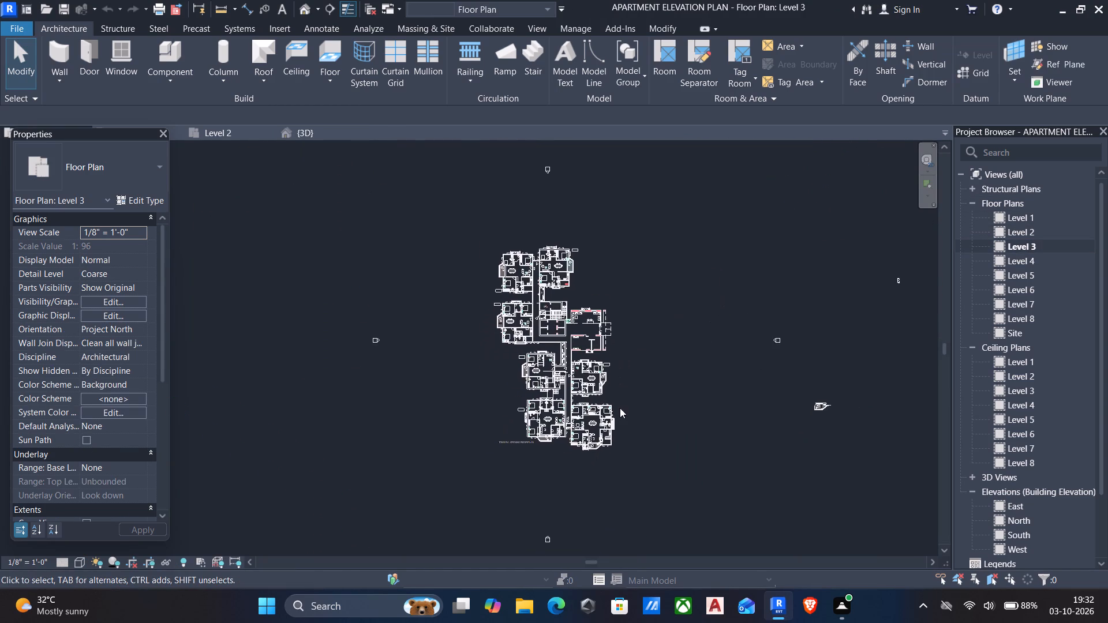
scroll(620, 408, "up", 10)
middle_click_drag(579, 455, 654, 385)
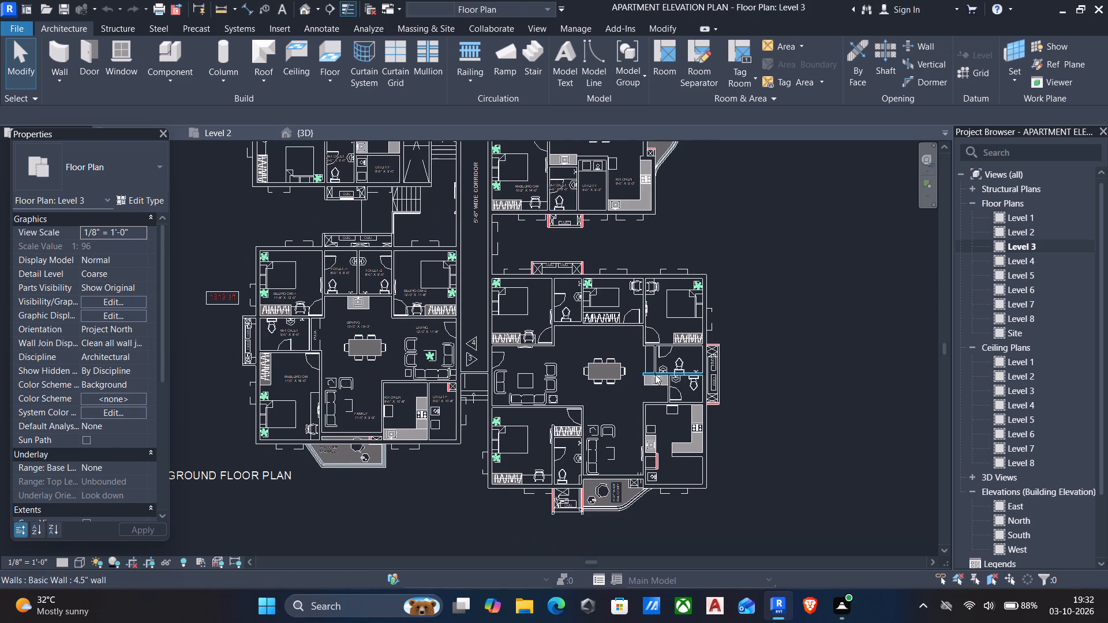
scroll(654, 371, "up", 5)
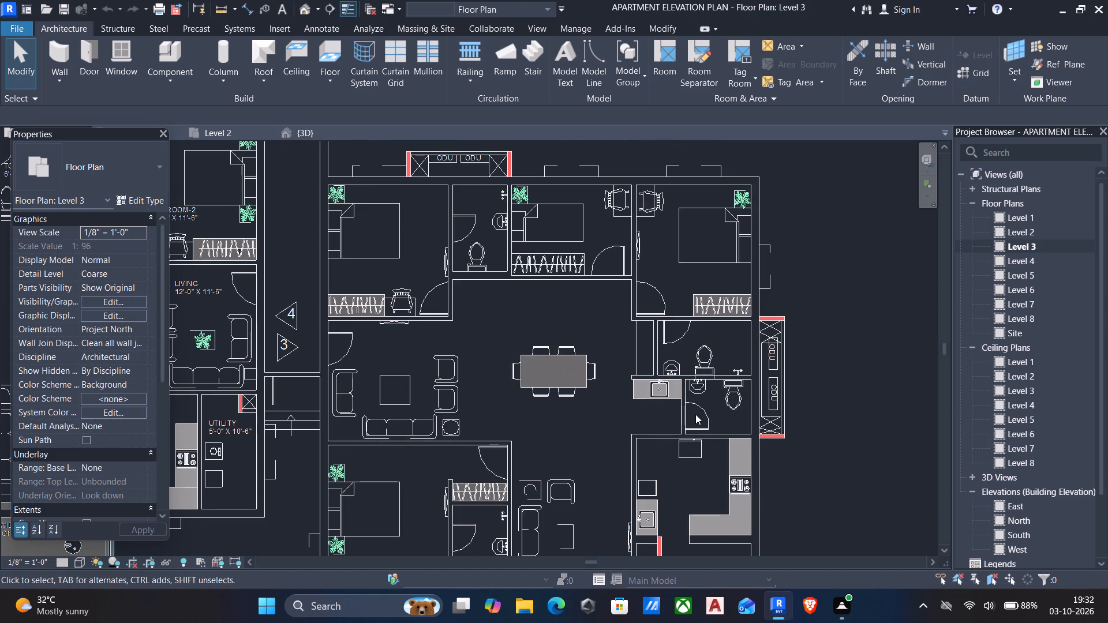
scroll(654, 404, "down", 4)
scroll(520, 386, "up", 4)
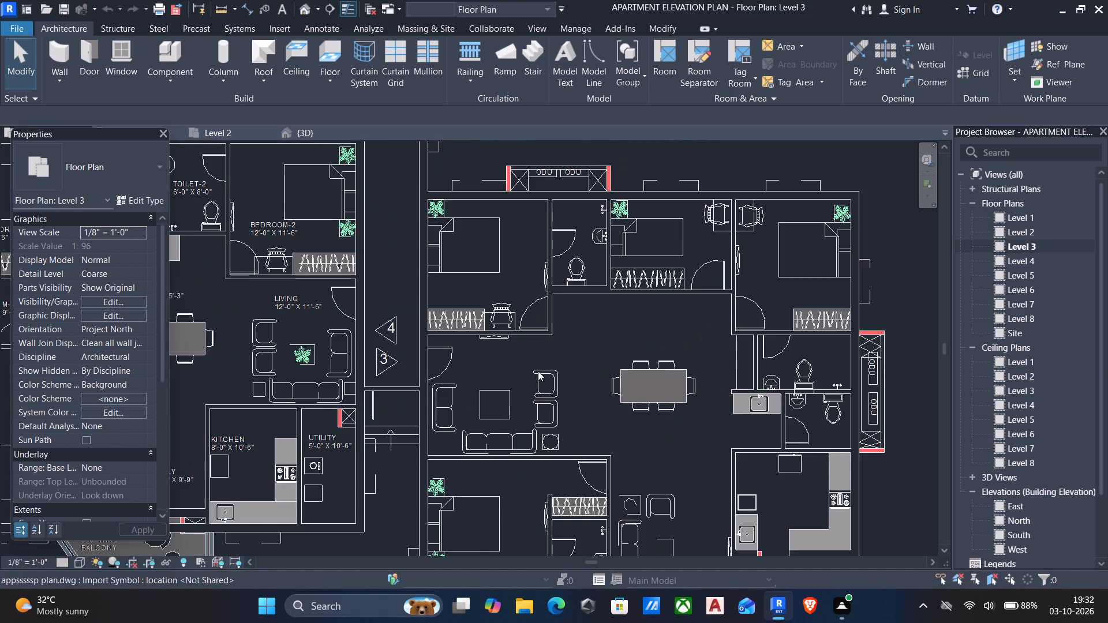
scroll(562, 343, "up", 5)
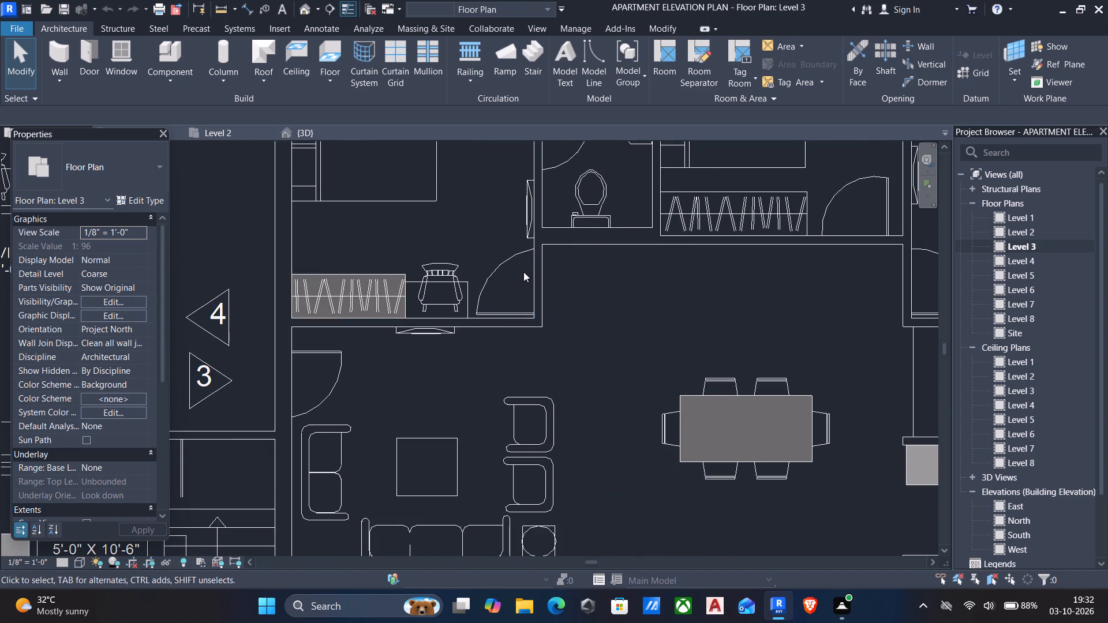
scroll(506, 247, "down", 6)
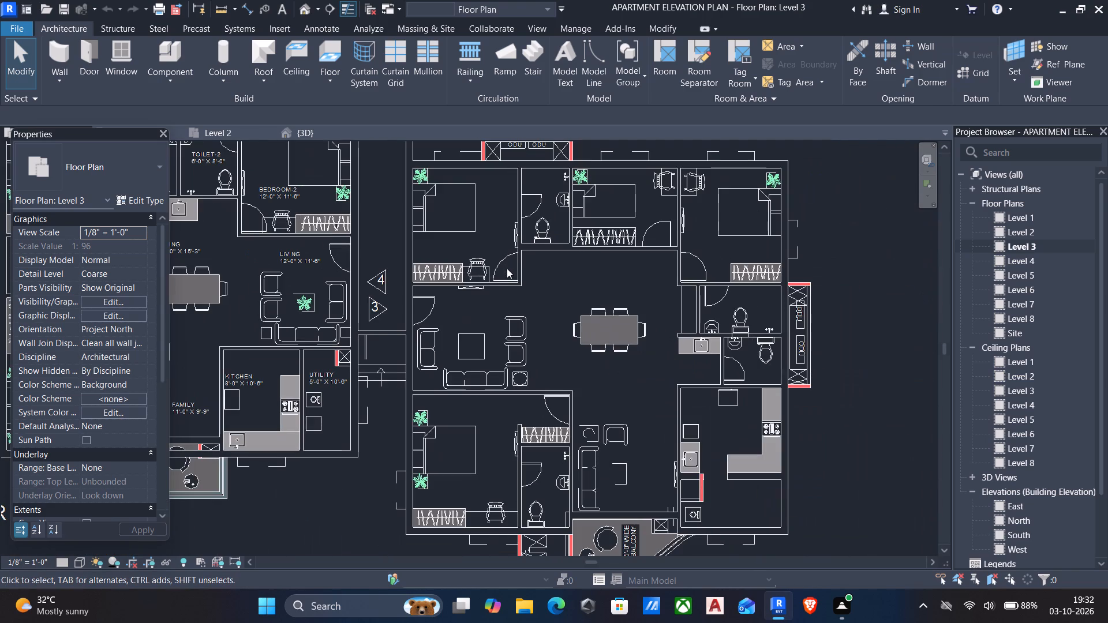
scroll(477, 398, "up", 5)
middle_click_drag(506, 415, 525, 359)
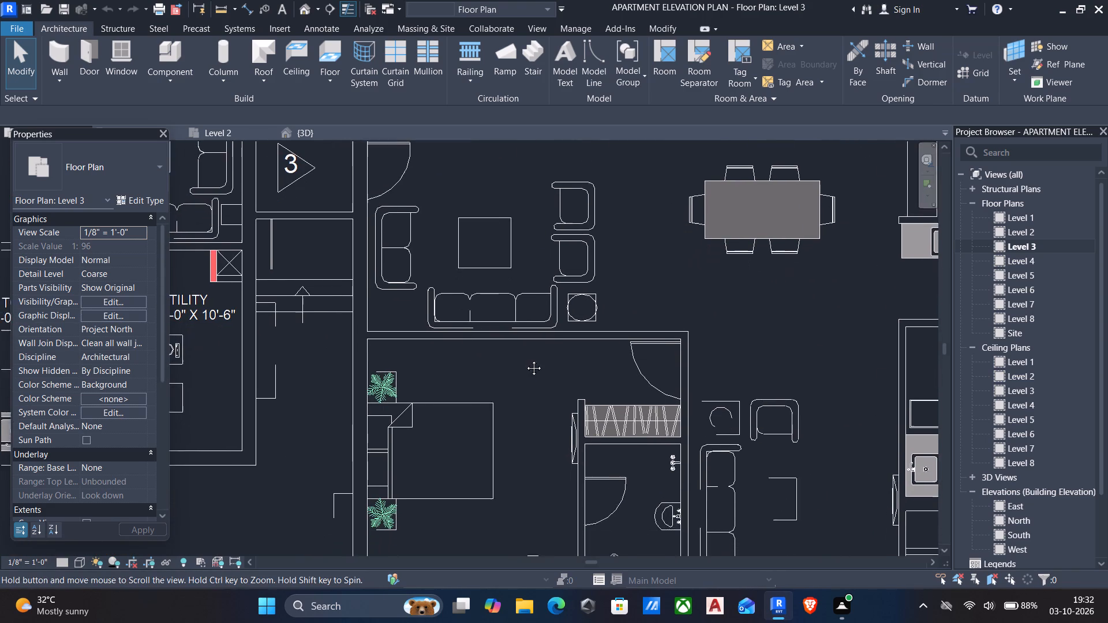
middle_click_drag(525, 359, 525, 355)
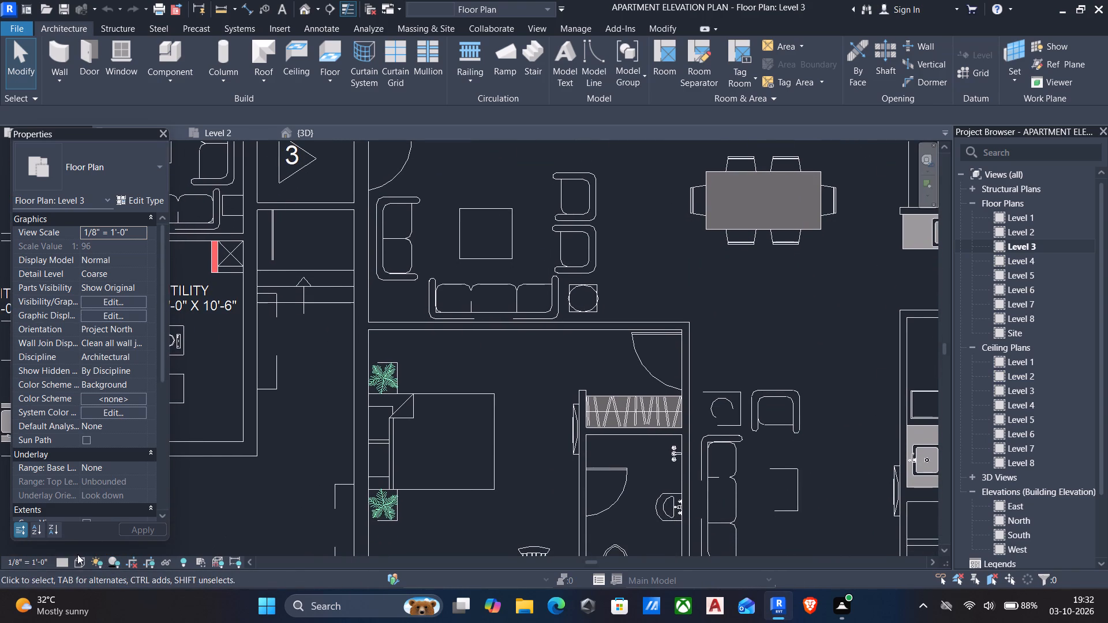
Set the Level 3 floor plan's visual style to Wireframe and check the DWG wall lines around the bedrooms and living area.
left_click(79, 562)
left_click(98, 480)
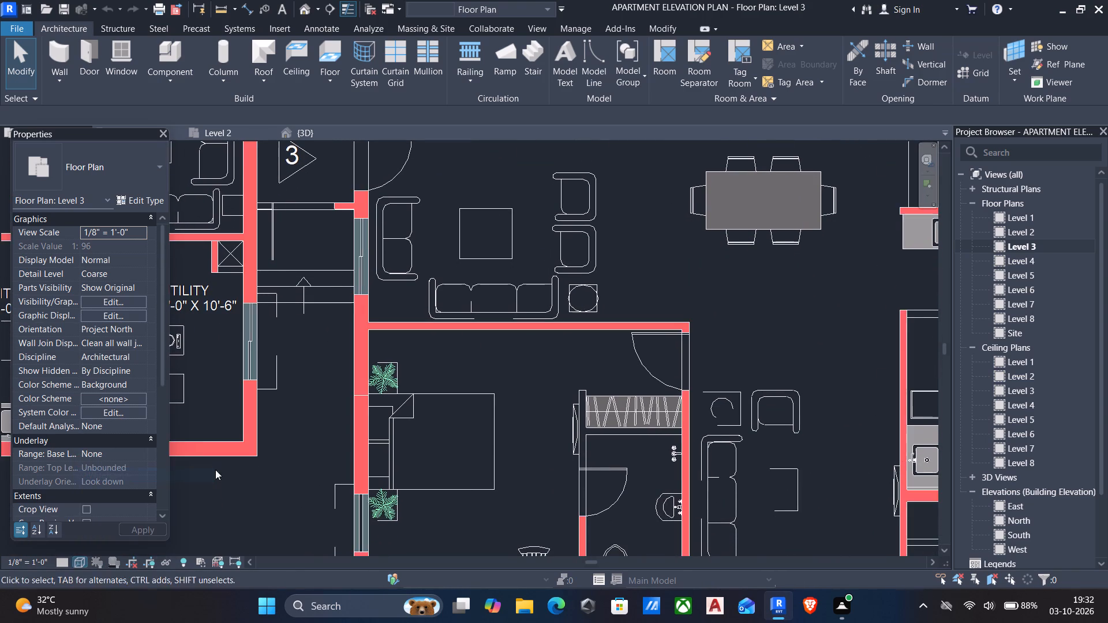
scroll(371, 456, "down", 5)
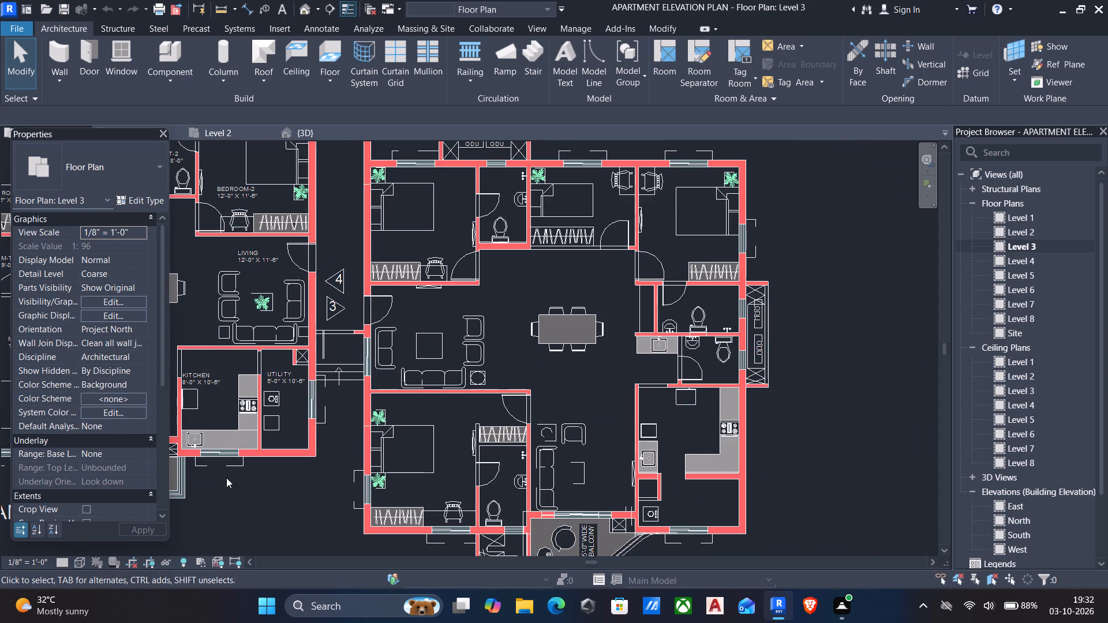
scroll(474, 280, "up", 5)
middle_click_drag(465, 273, 478, 316)
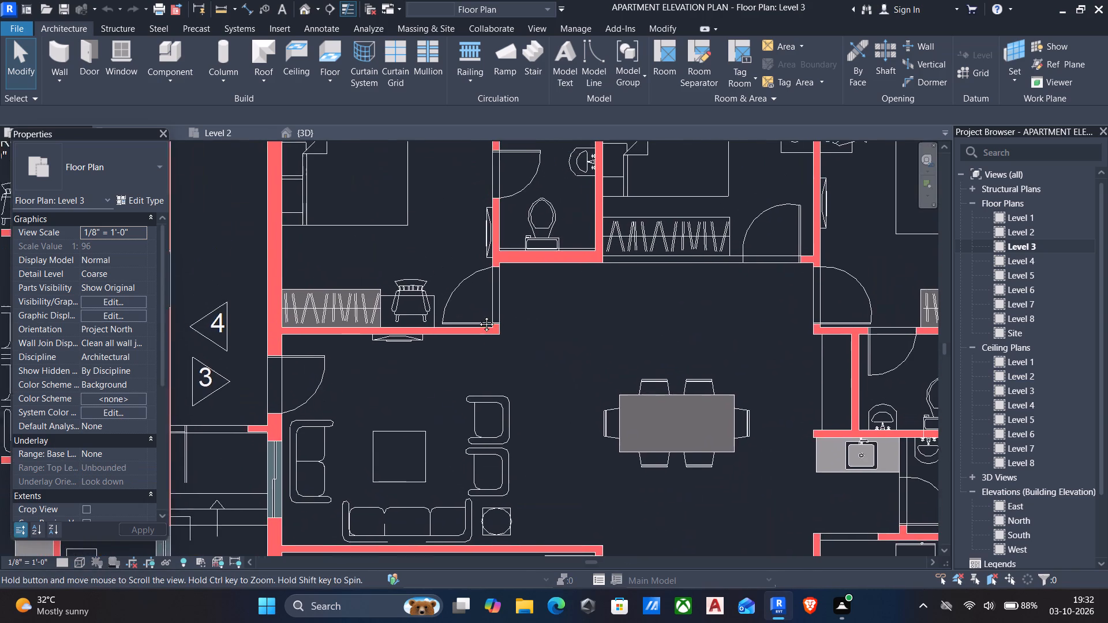
middle_click_drag(478, 316, 499, 332)
middle_click_drag(418, 288, 465, 317)
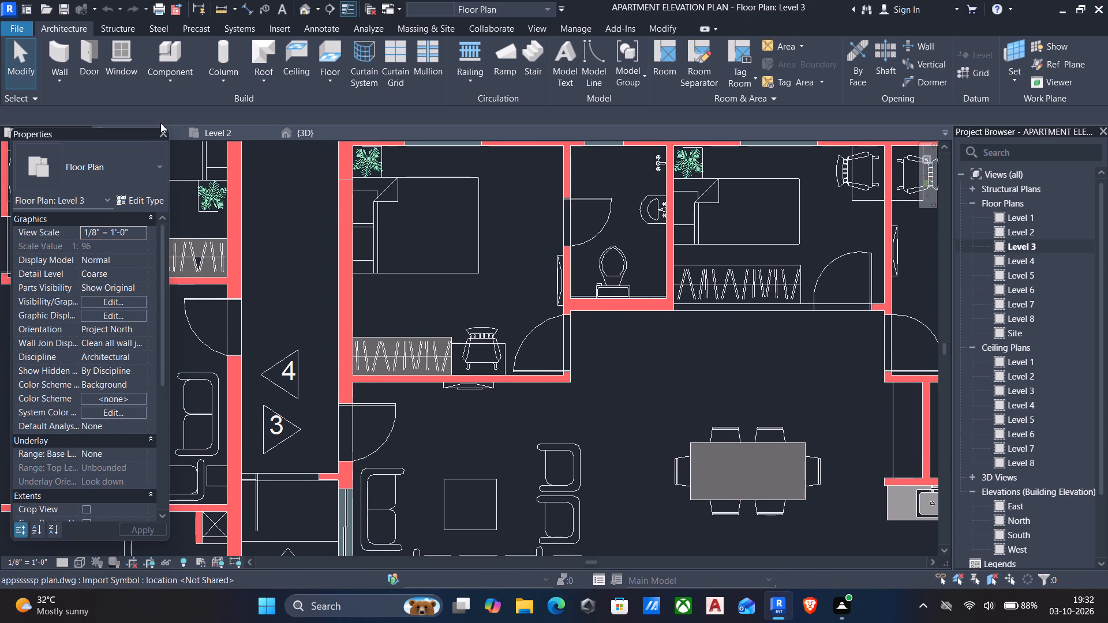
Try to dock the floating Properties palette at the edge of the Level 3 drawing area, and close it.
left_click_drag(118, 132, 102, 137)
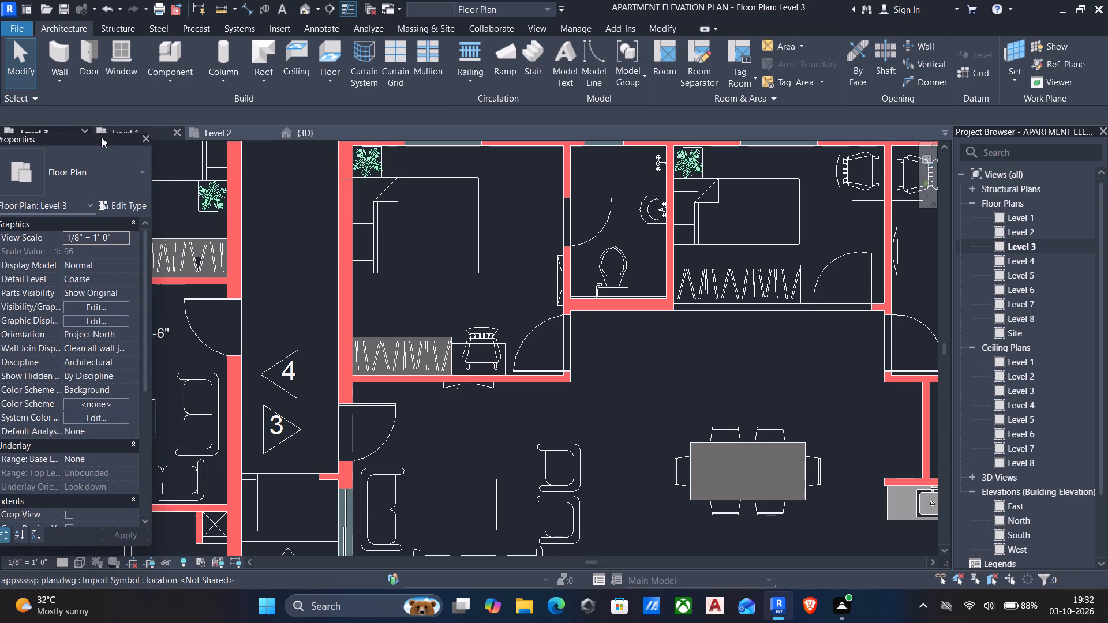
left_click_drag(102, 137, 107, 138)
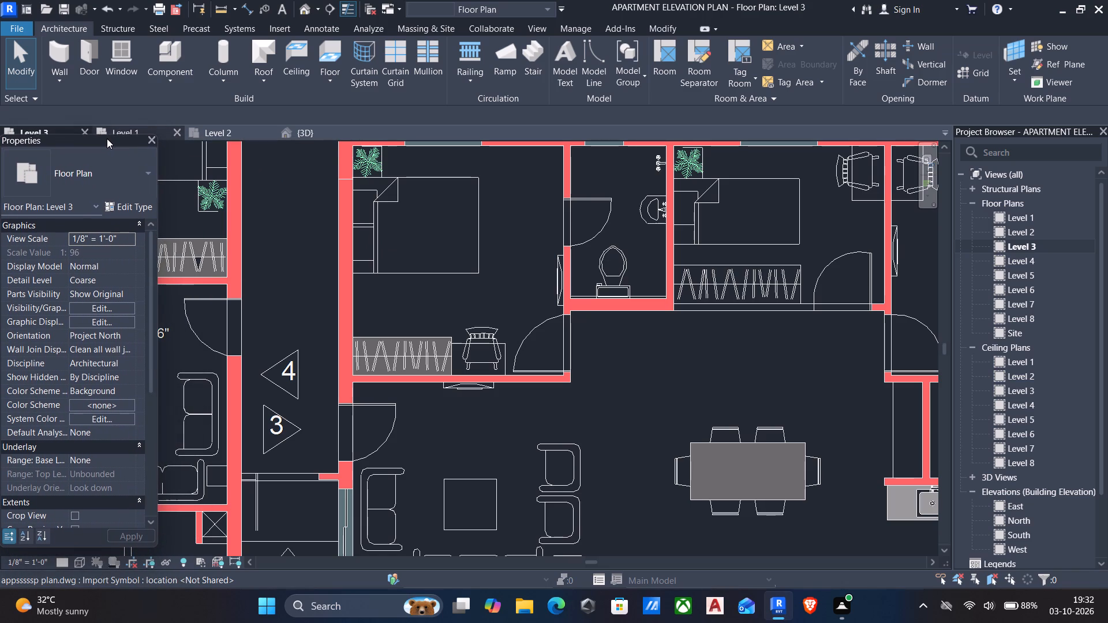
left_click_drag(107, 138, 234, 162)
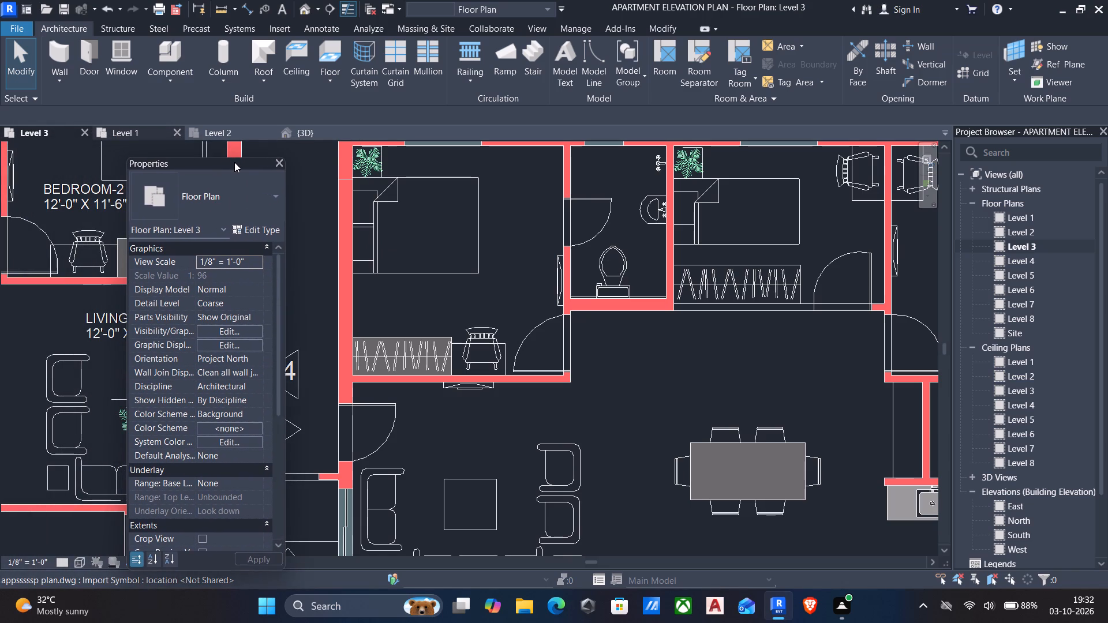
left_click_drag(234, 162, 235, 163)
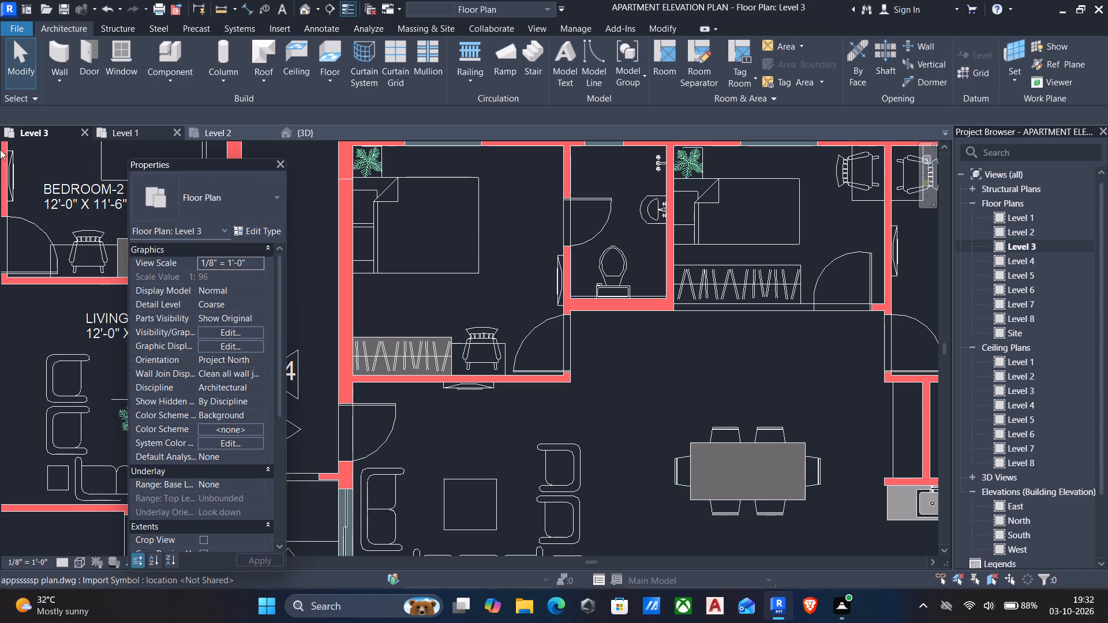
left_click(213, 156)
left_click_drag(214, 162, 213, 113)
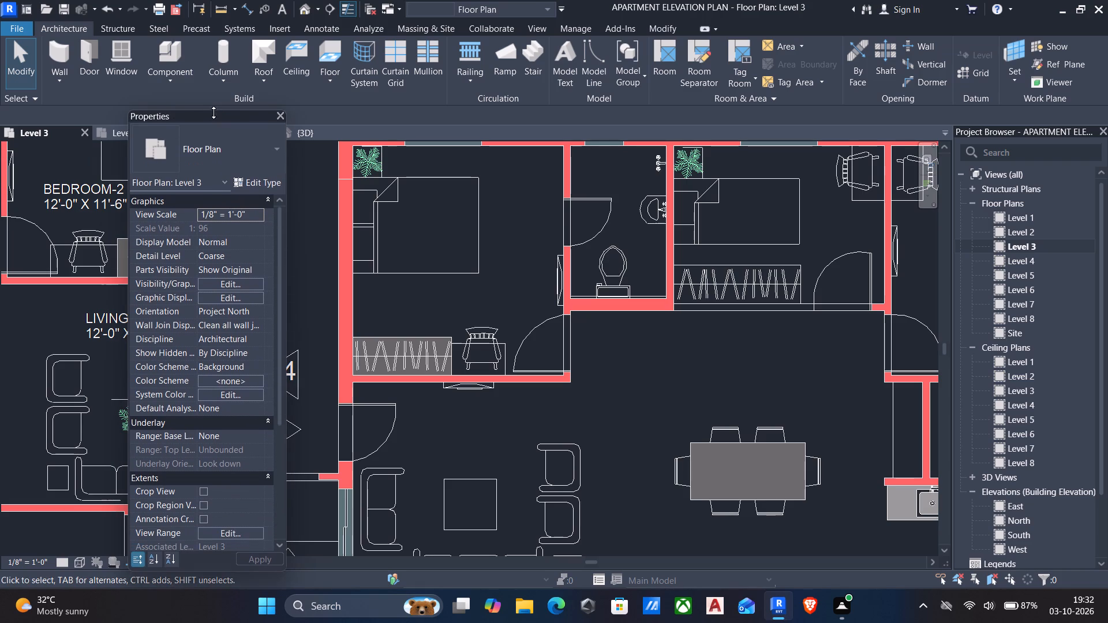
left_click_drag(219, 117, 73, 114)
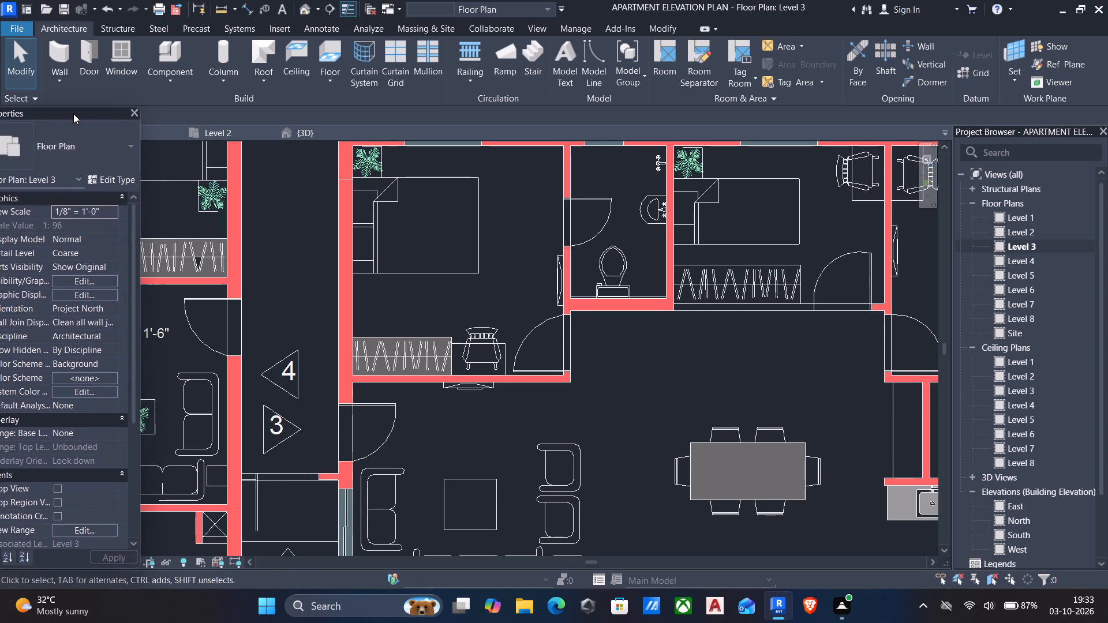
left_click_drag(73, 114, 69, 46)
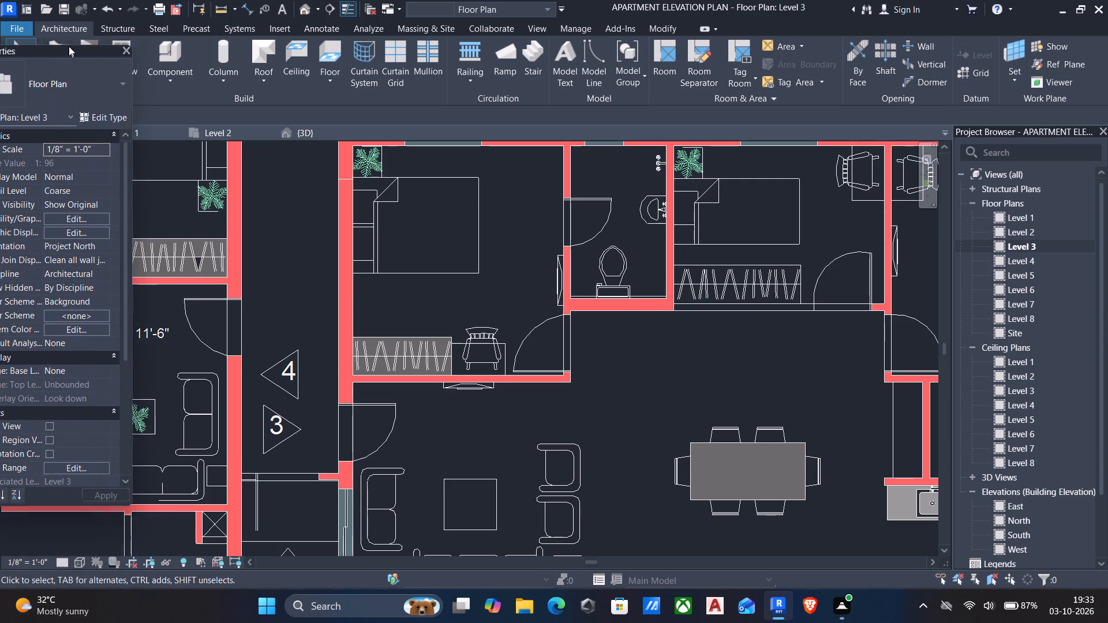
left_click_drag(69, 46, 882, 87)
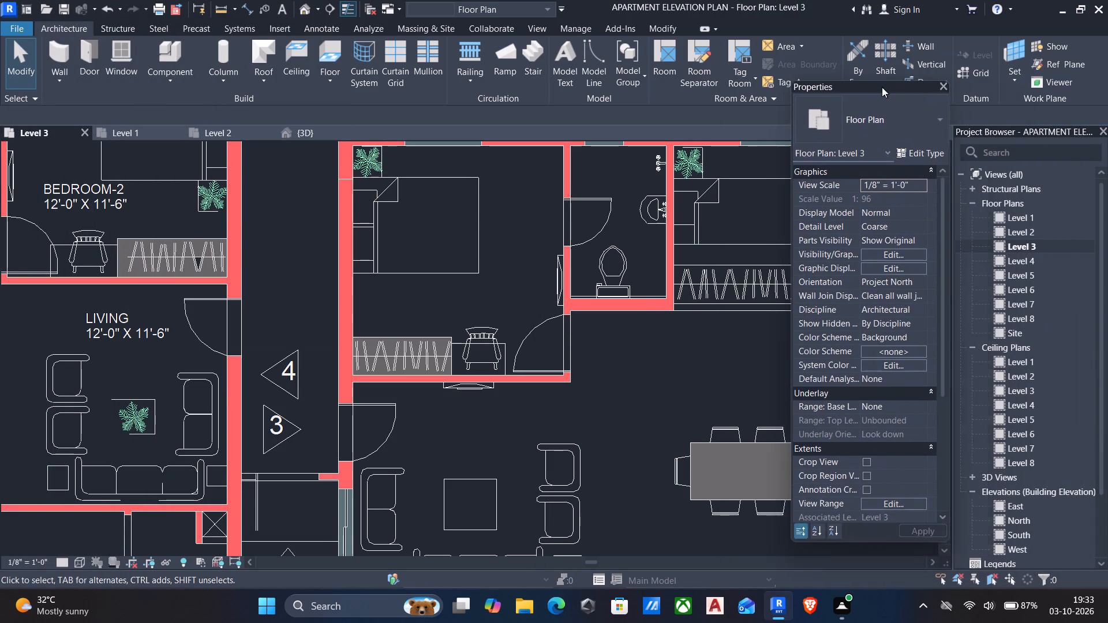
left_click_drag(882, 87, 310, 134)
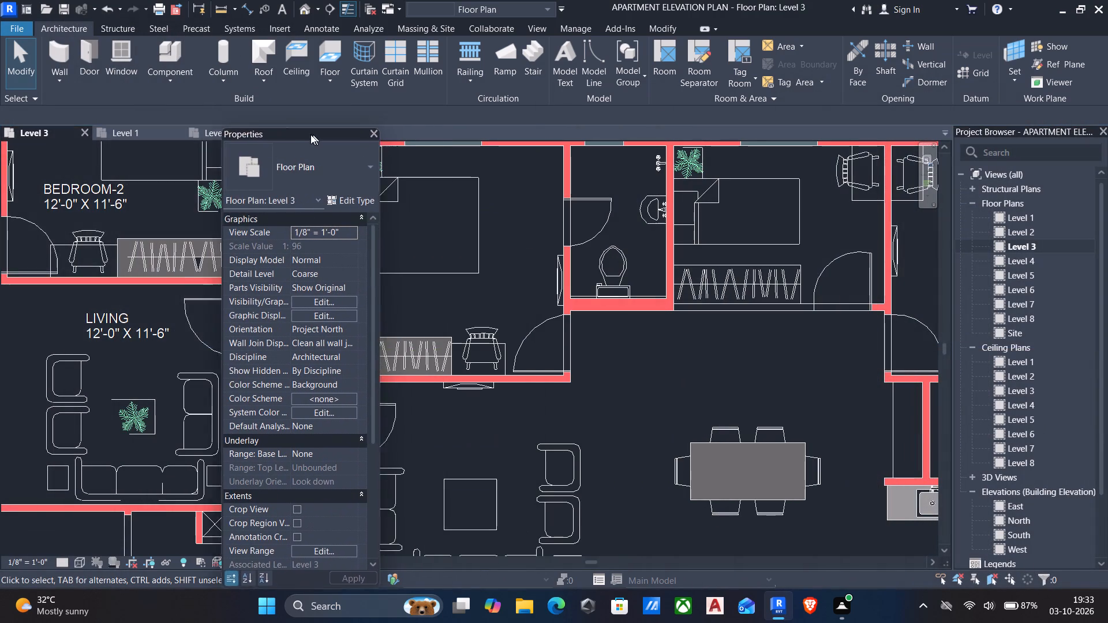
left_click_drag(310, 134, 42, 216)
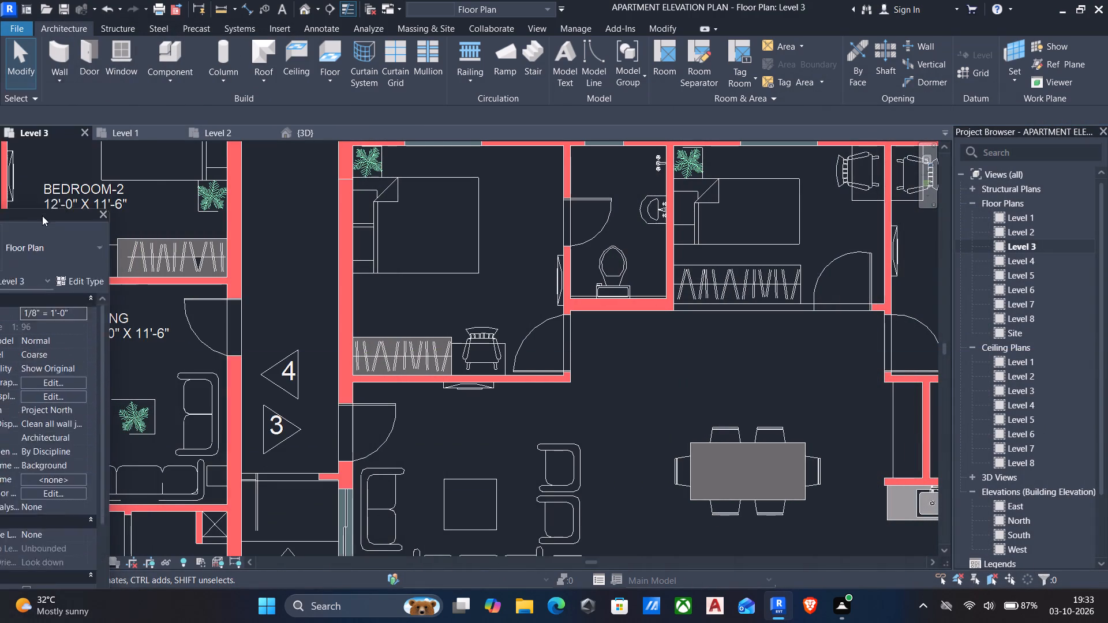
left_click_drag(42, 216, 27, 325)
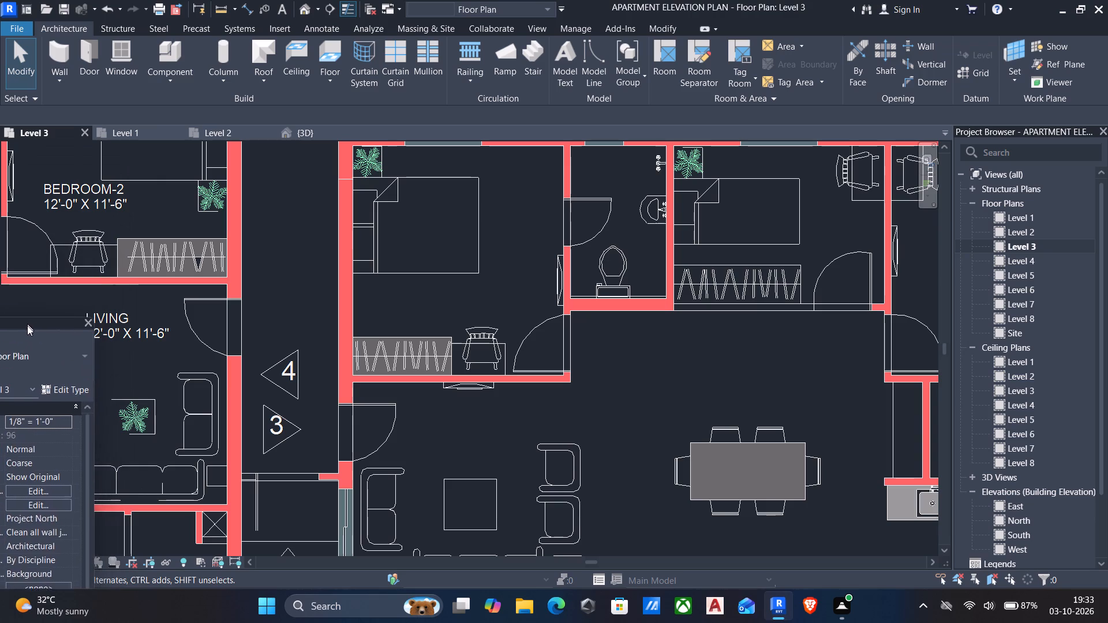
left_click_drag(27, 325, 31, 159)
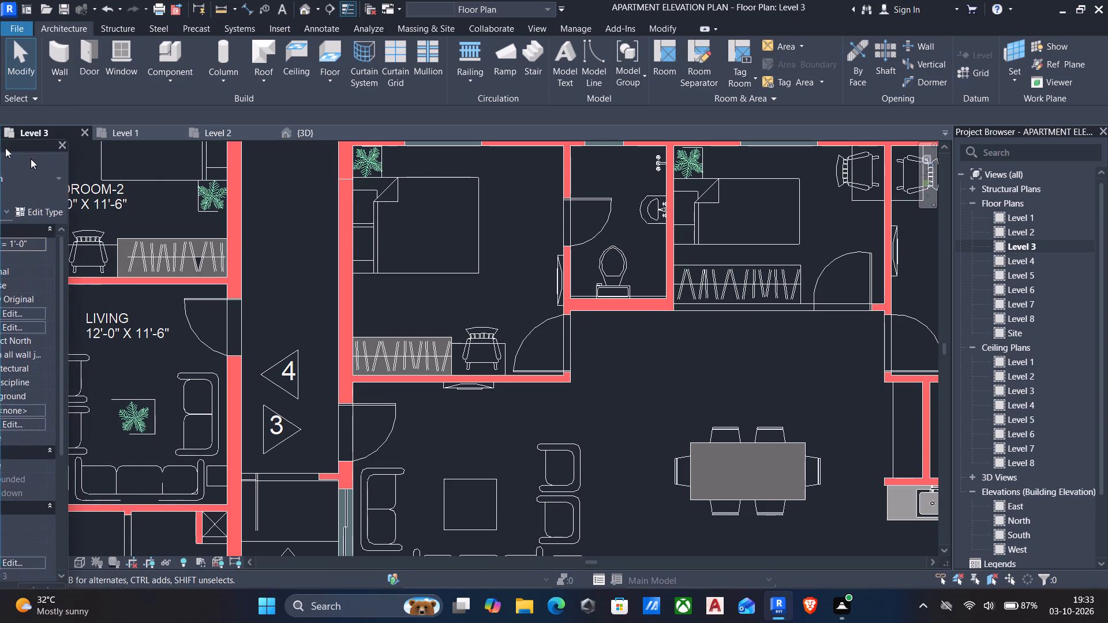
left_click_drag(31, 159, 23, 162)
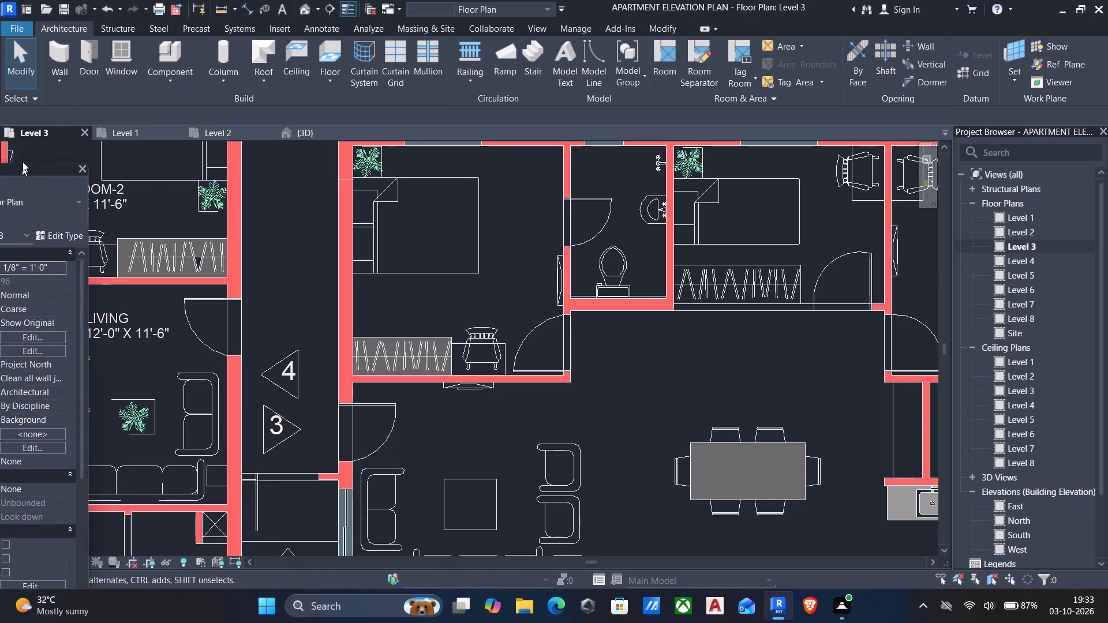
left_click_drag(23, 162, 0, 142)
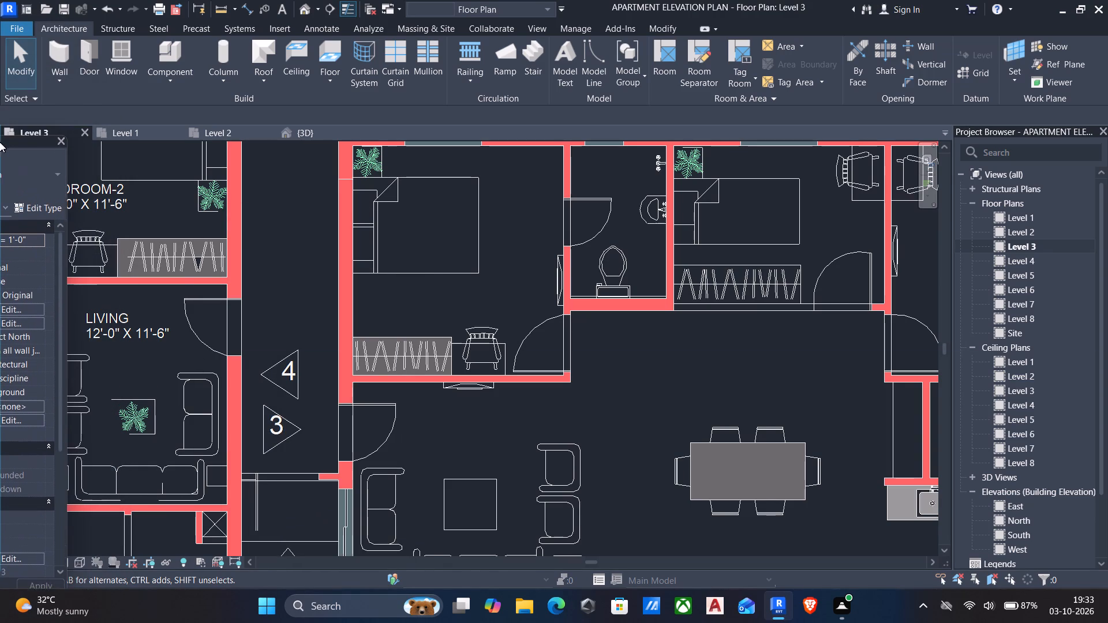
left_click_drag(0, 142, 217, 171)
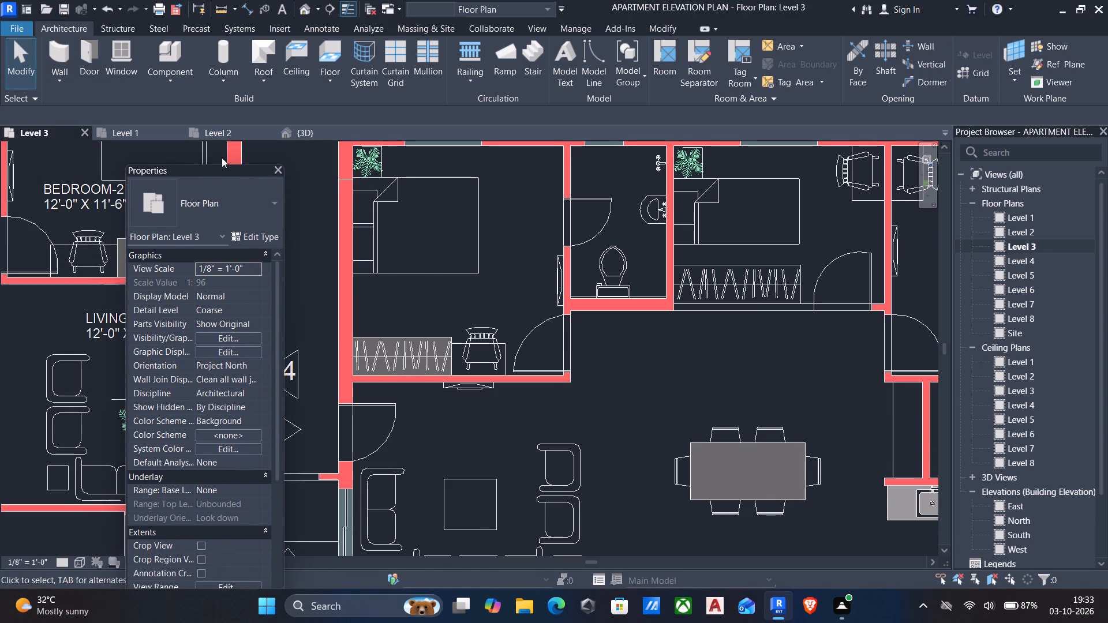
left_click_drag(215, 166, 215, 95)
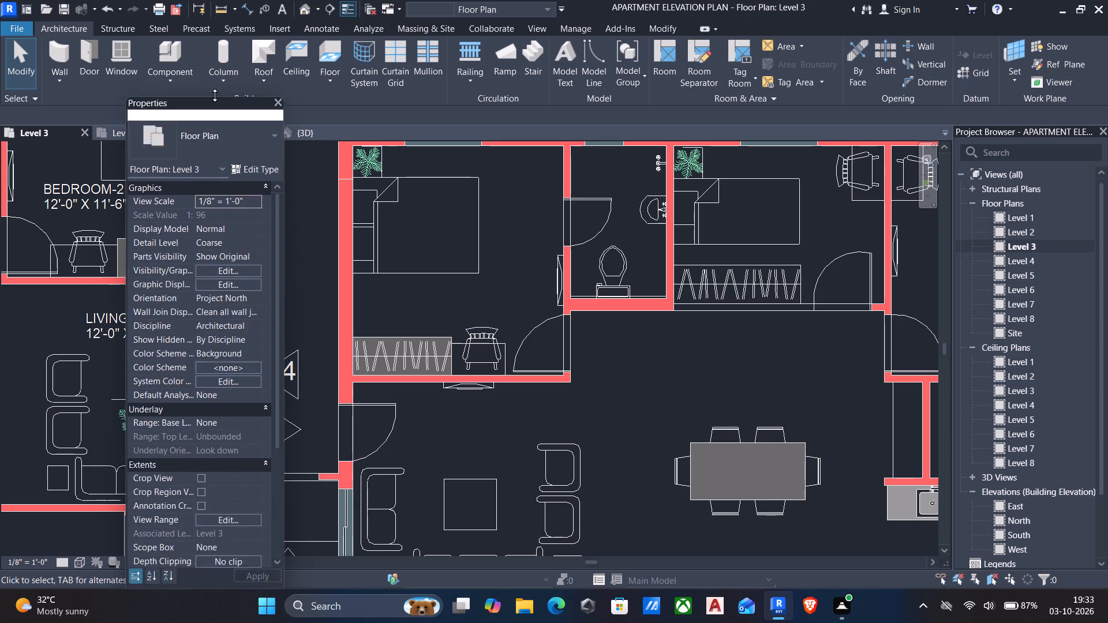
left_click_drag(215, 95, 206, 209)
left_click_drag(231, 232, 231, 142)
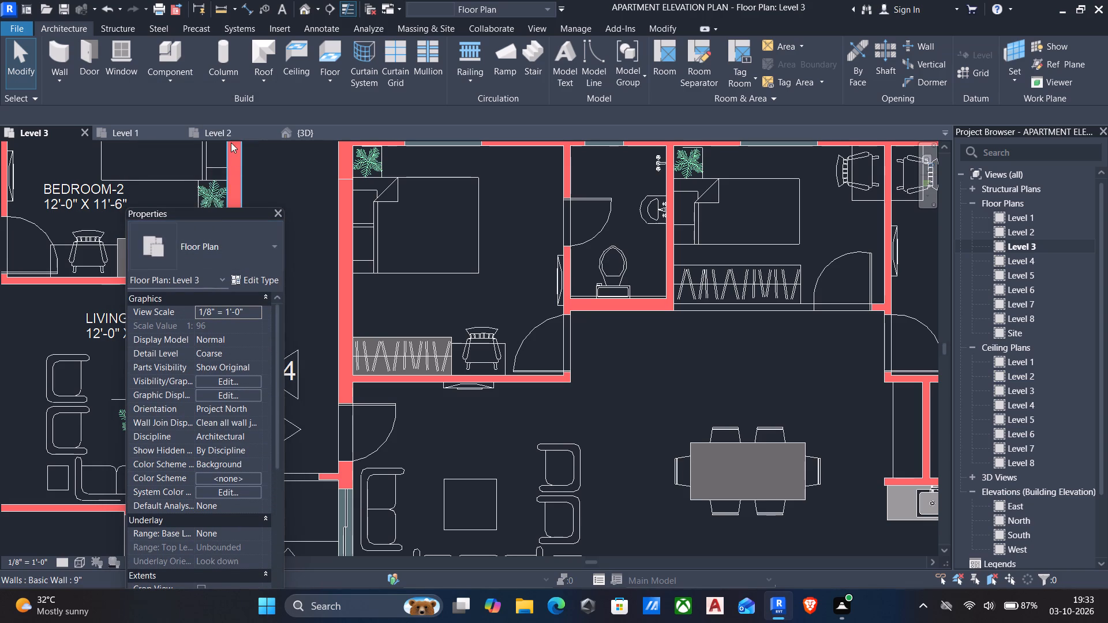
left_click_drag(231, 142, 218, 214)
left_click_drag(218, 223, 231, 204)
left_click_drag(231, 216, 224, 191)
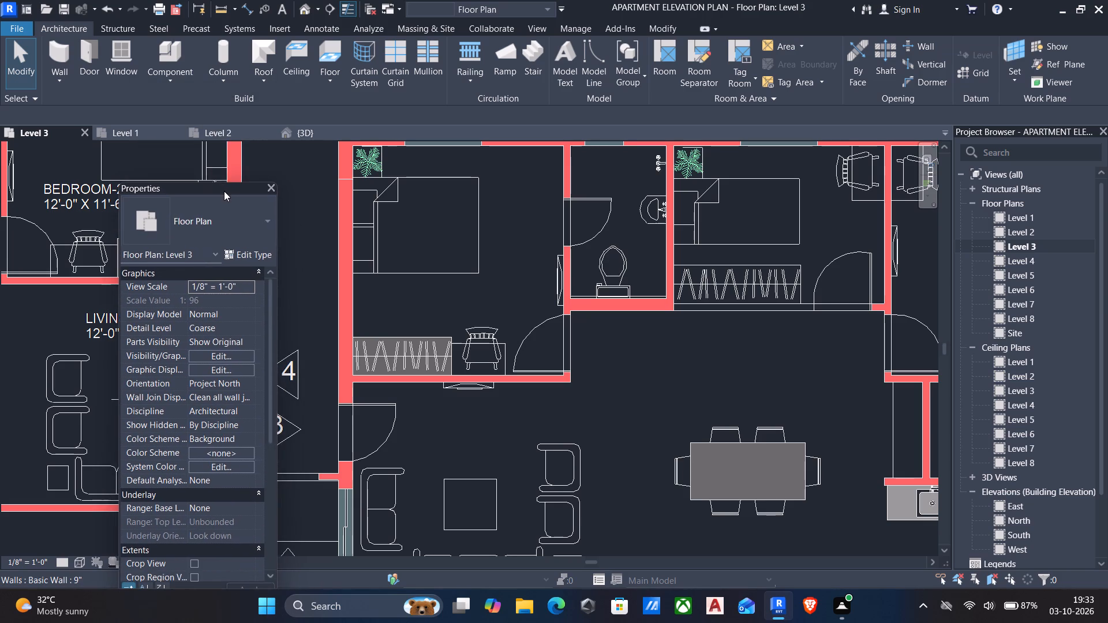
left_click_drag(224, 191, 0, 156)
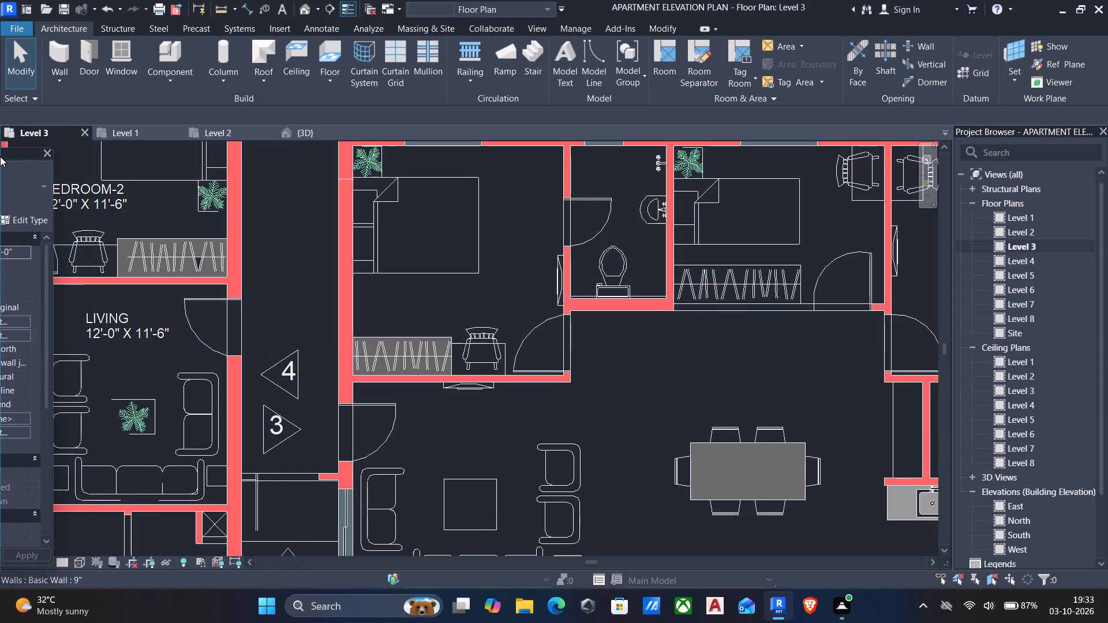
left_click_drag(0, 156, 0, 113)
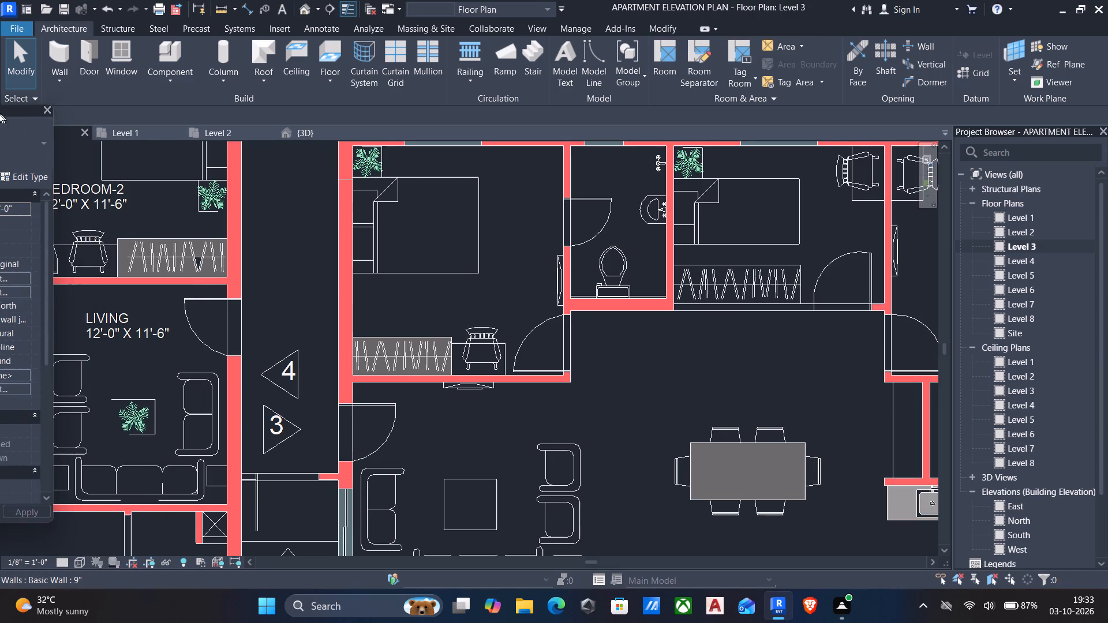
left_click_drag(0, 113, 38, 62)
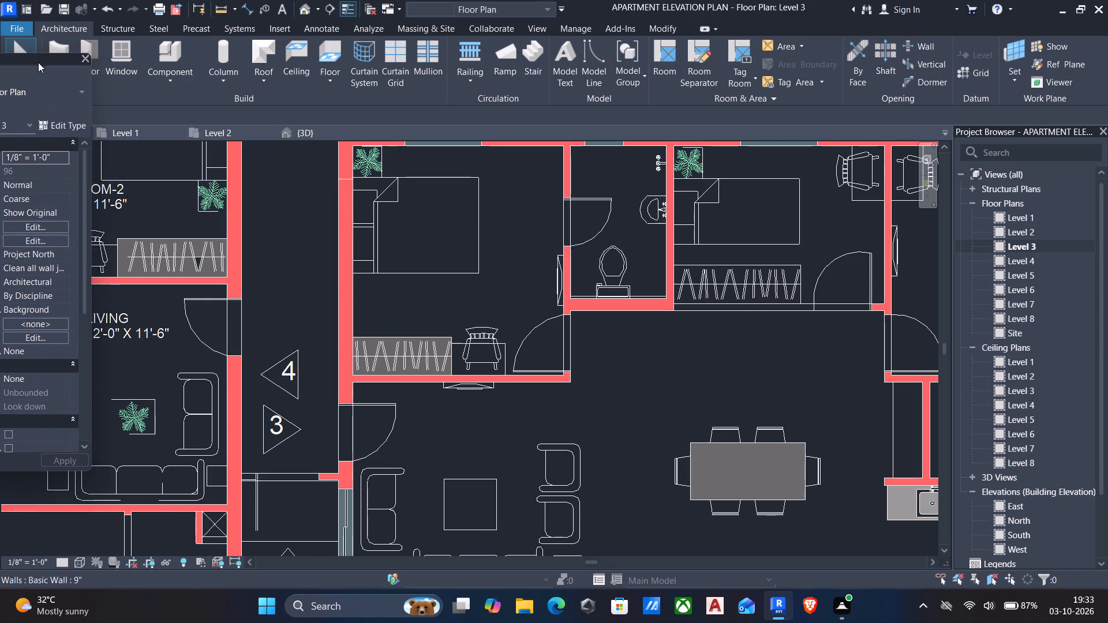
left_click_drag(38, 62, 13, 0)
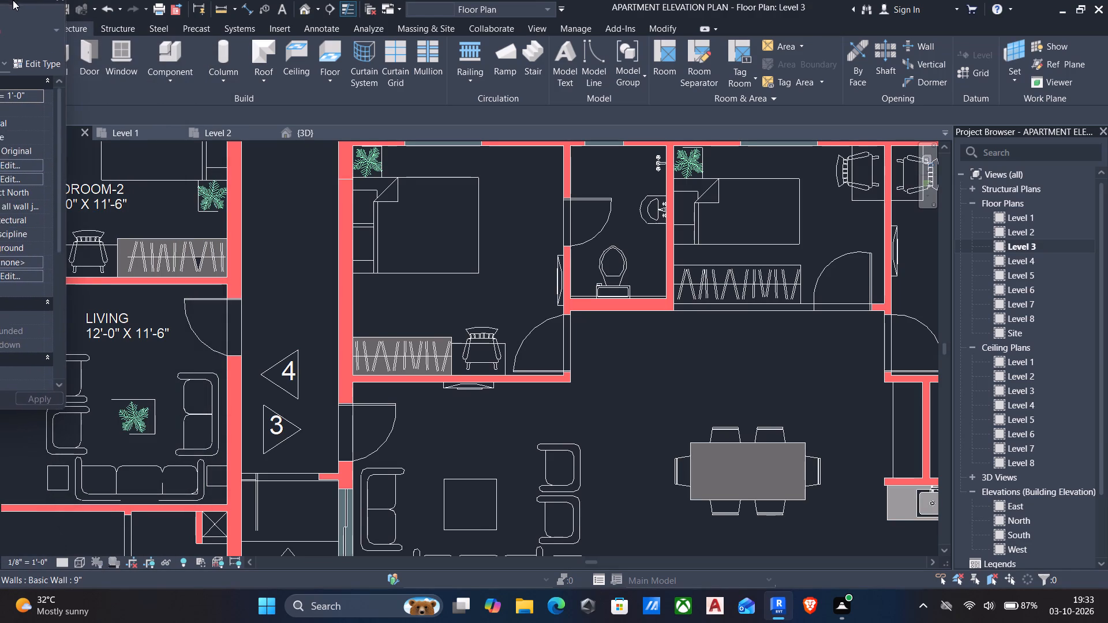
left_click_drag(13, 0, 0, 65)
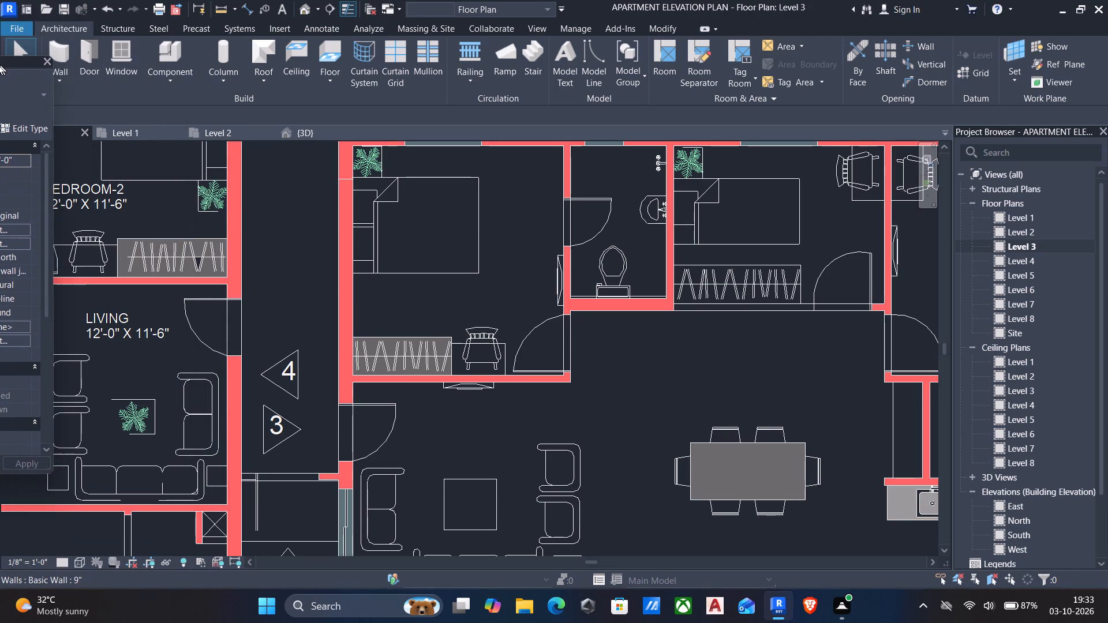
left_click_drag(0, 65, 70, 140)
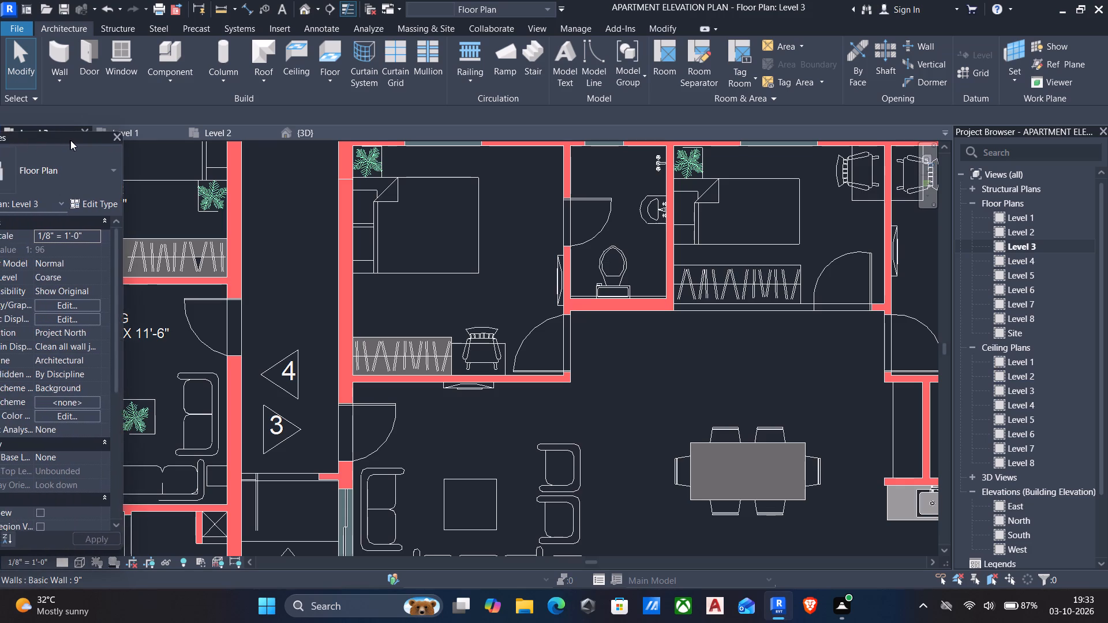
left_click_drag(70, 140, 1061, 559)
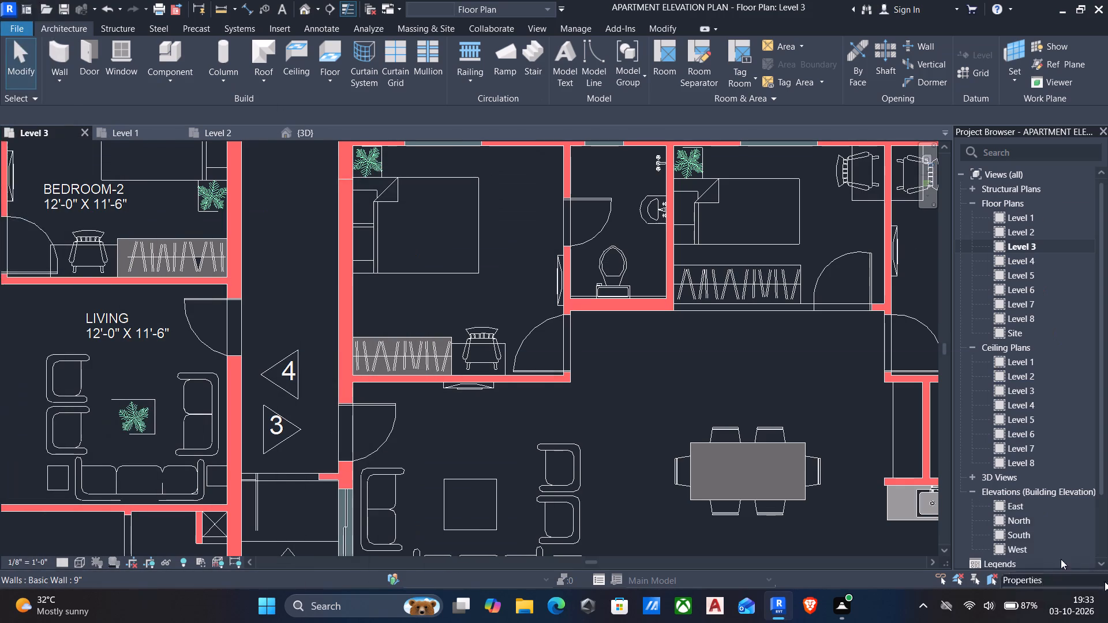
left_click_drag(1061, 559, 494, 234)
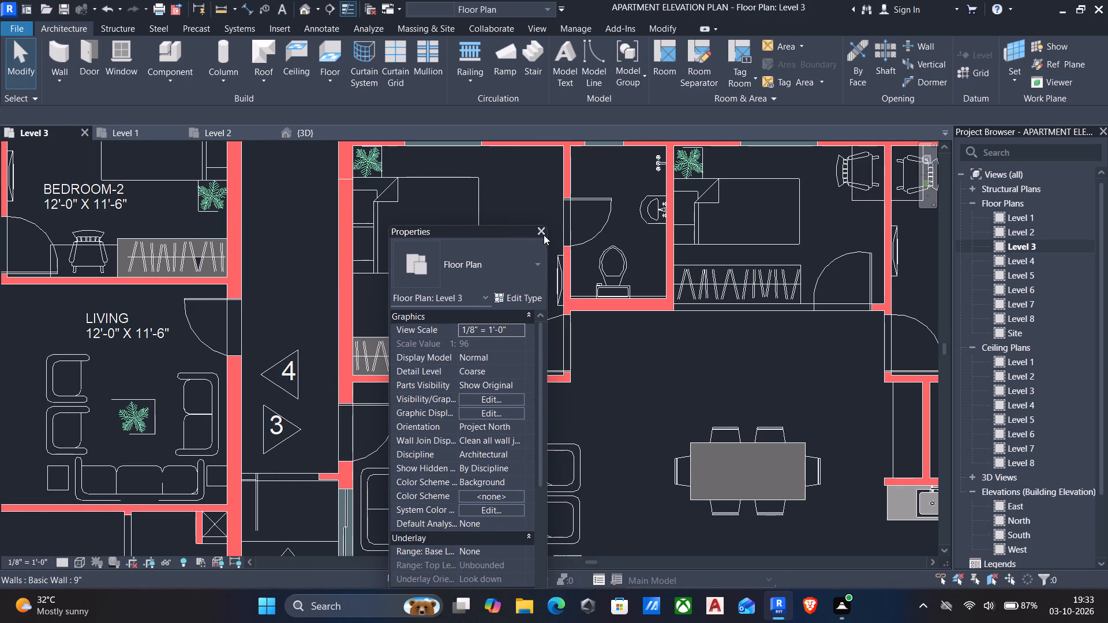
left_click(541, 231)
Reopen the Properties palette for the Level 3 floor plan and start repositioning it away from the apartment units.
scroll(447, 238, "down", 4)
middle_click_drag(467, 258, 624, 291)
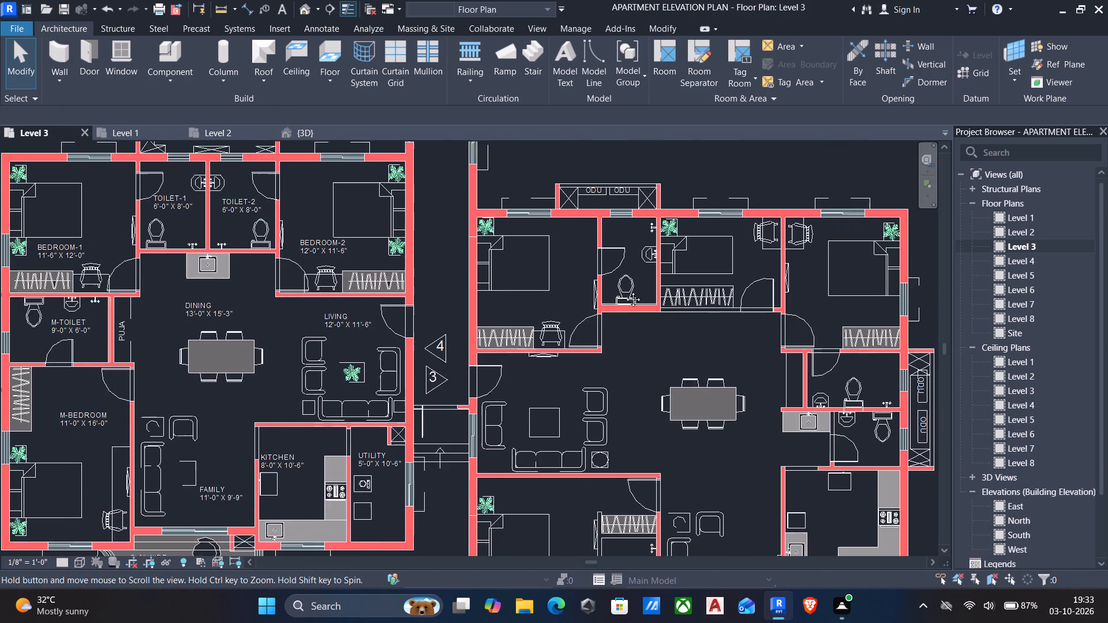
middle_click_drag(624, 291, 738, 273)
scroll(820, 278, "down", 4)
middle_click_drag(820, 280, 819, 280)
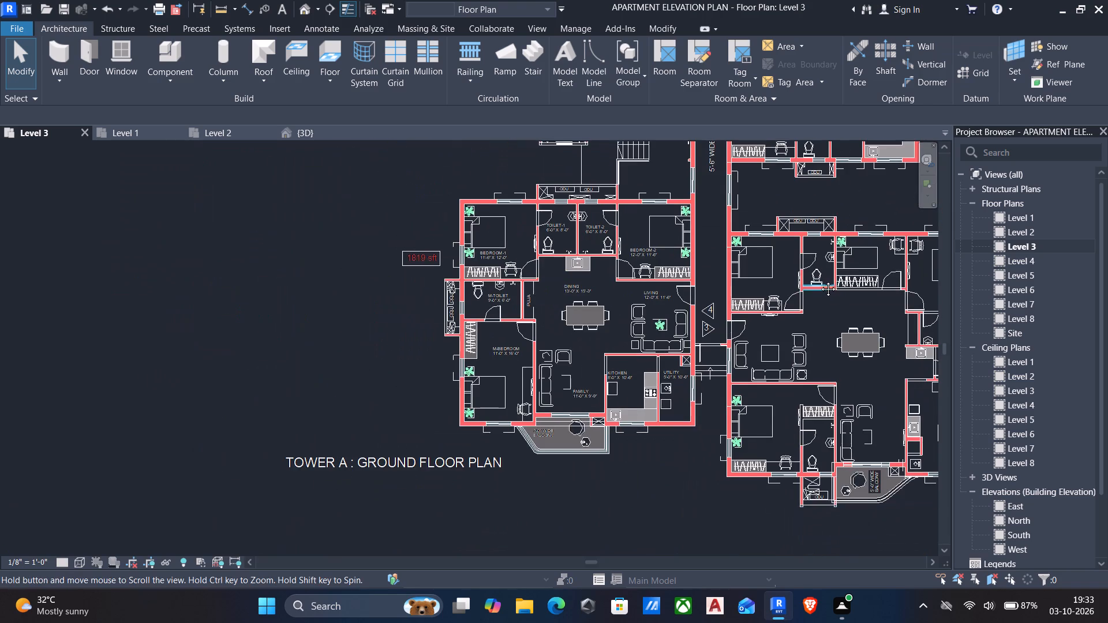
middle_click_drag(819, 280, 695, 267)
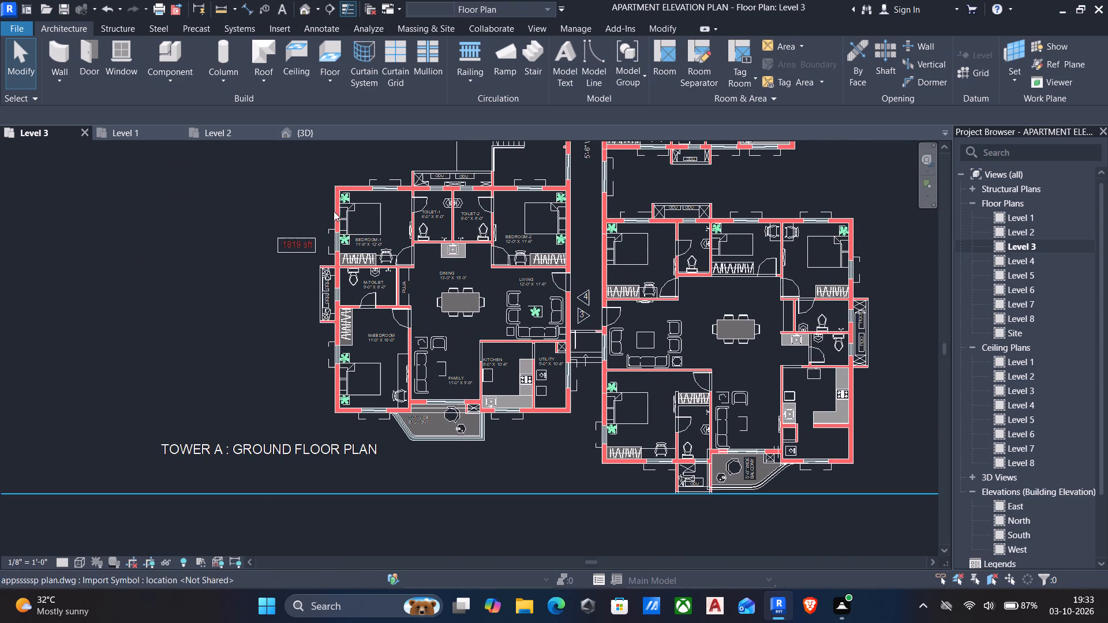
right_click(225, 237)
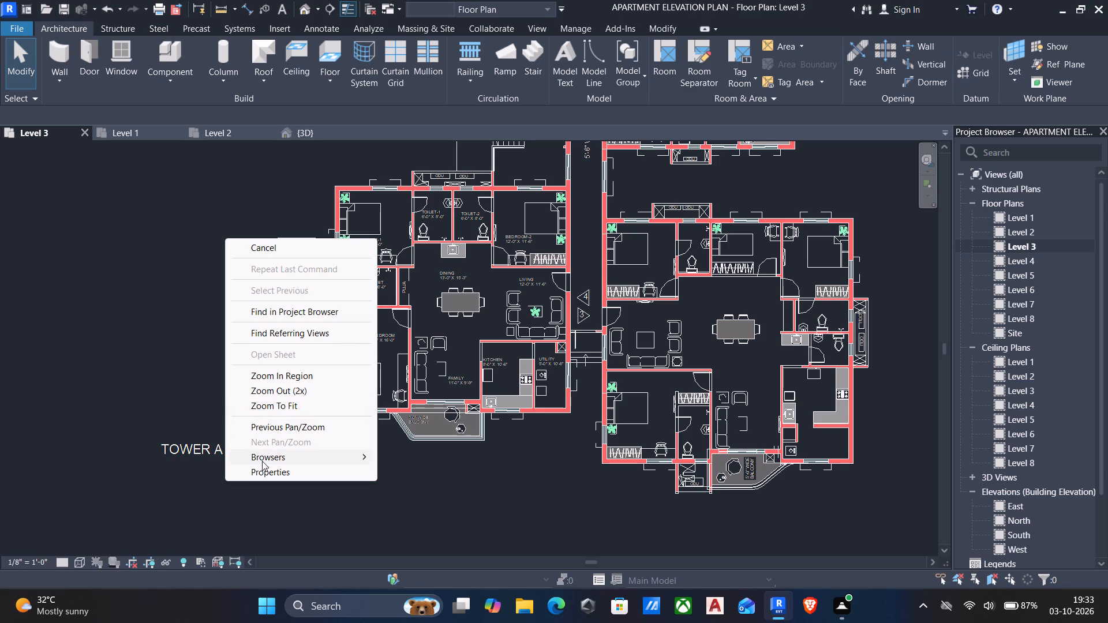
left_click(252, 467)
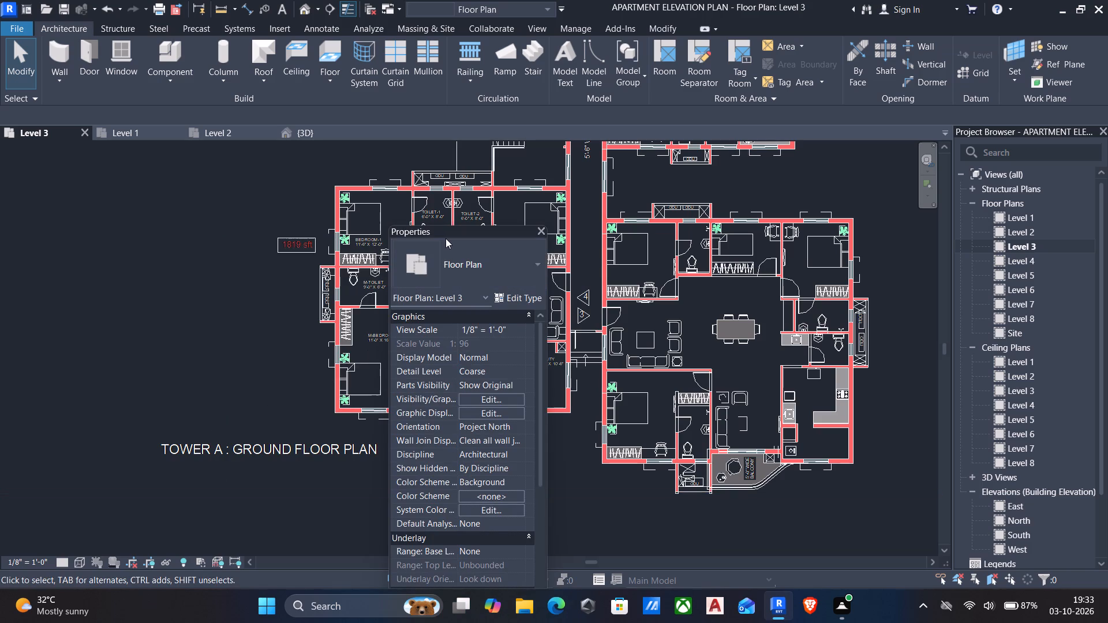
left_click_drag(448, 245, 441, 286)
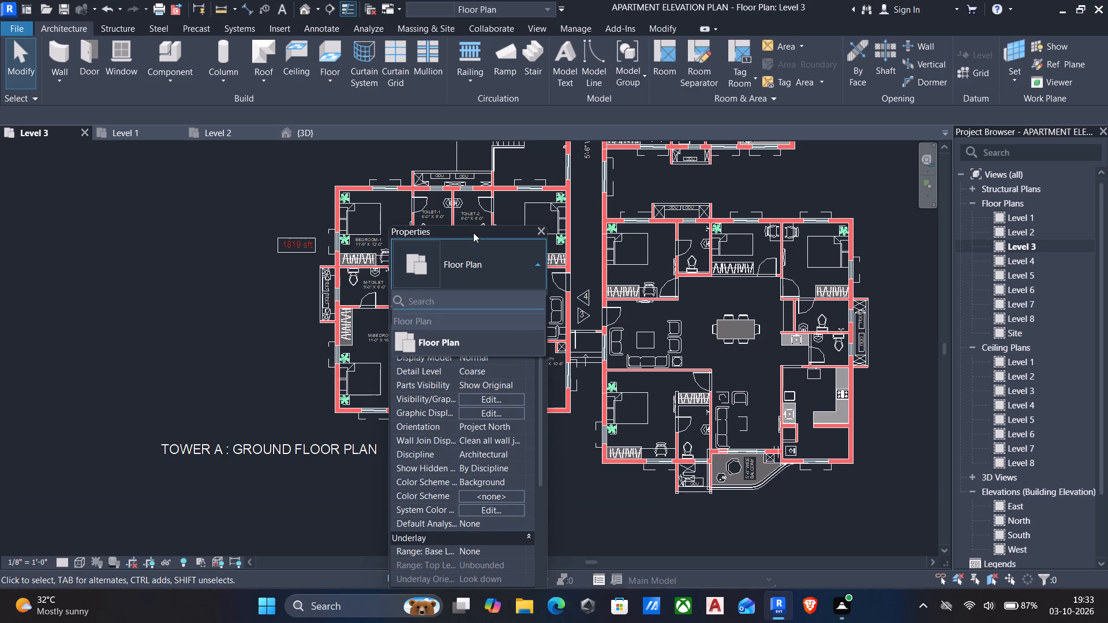
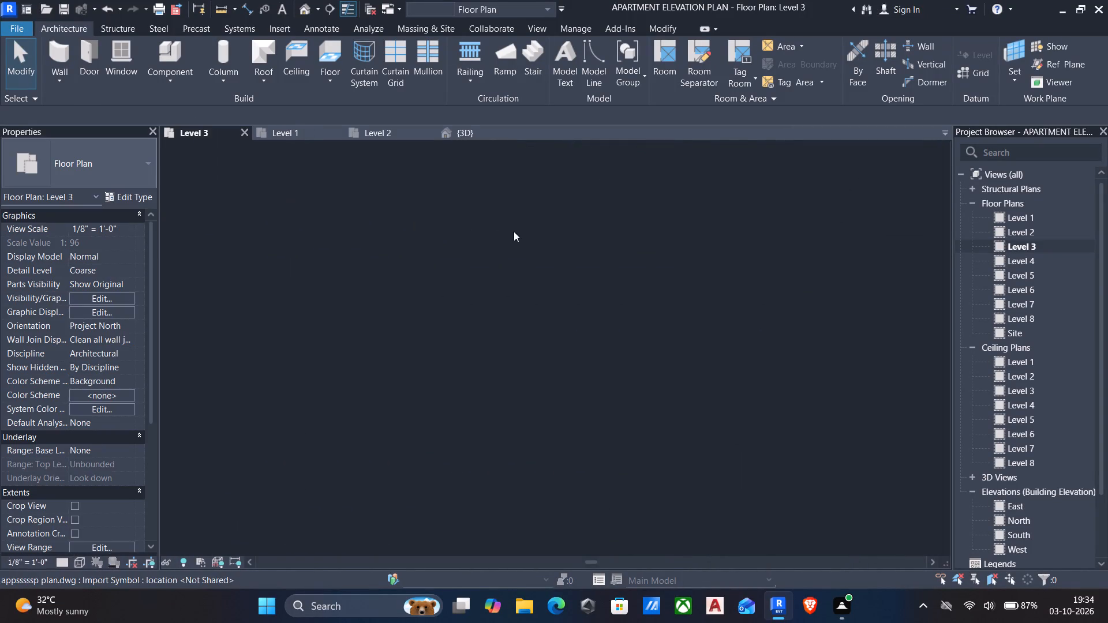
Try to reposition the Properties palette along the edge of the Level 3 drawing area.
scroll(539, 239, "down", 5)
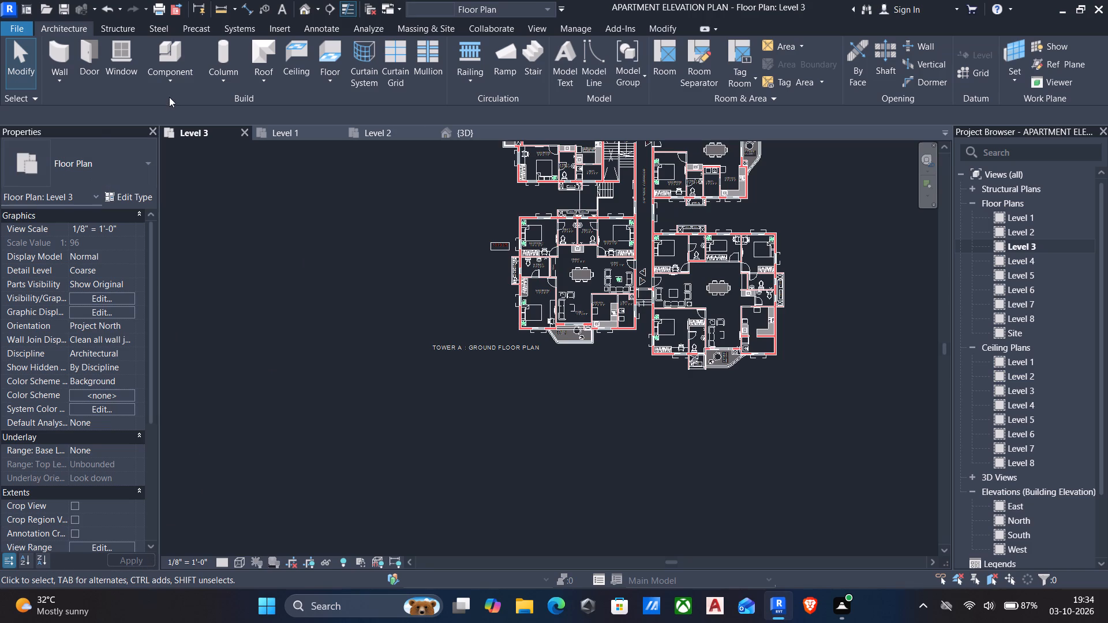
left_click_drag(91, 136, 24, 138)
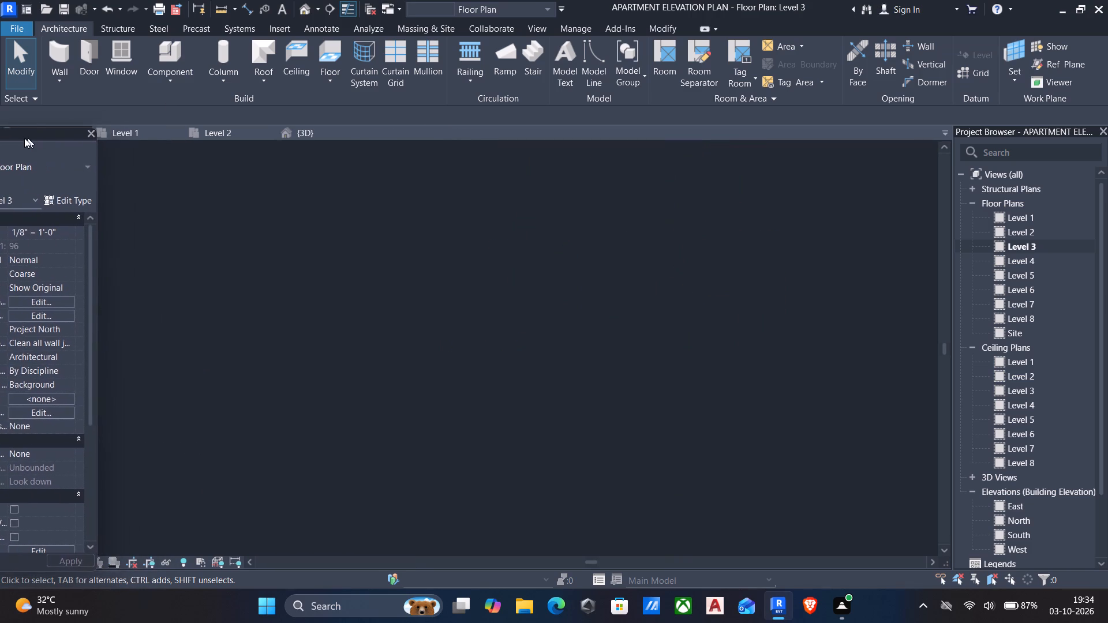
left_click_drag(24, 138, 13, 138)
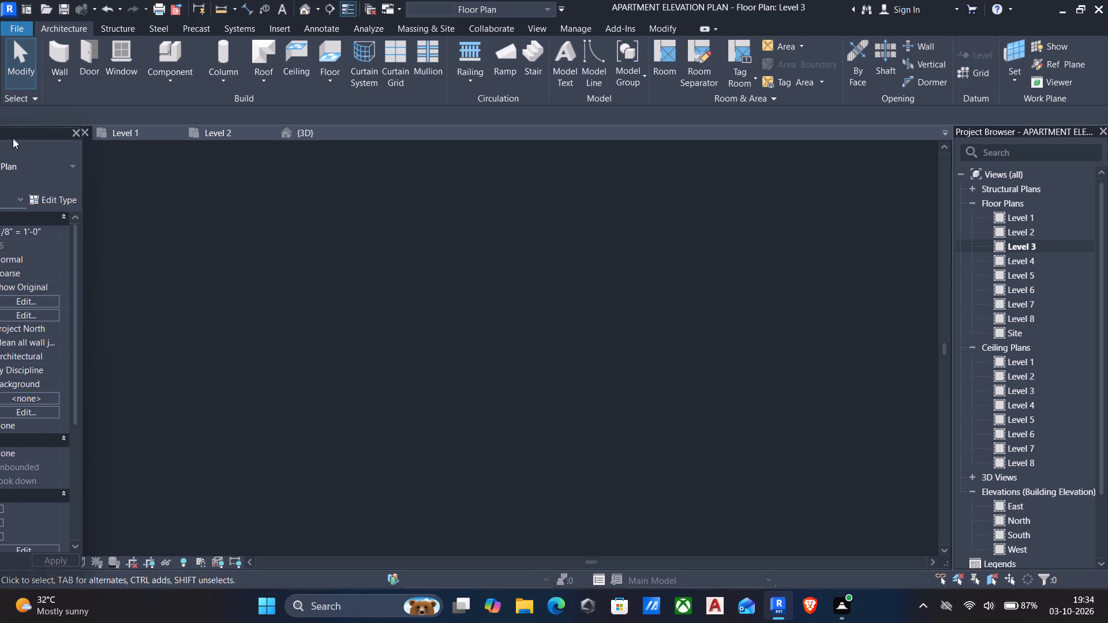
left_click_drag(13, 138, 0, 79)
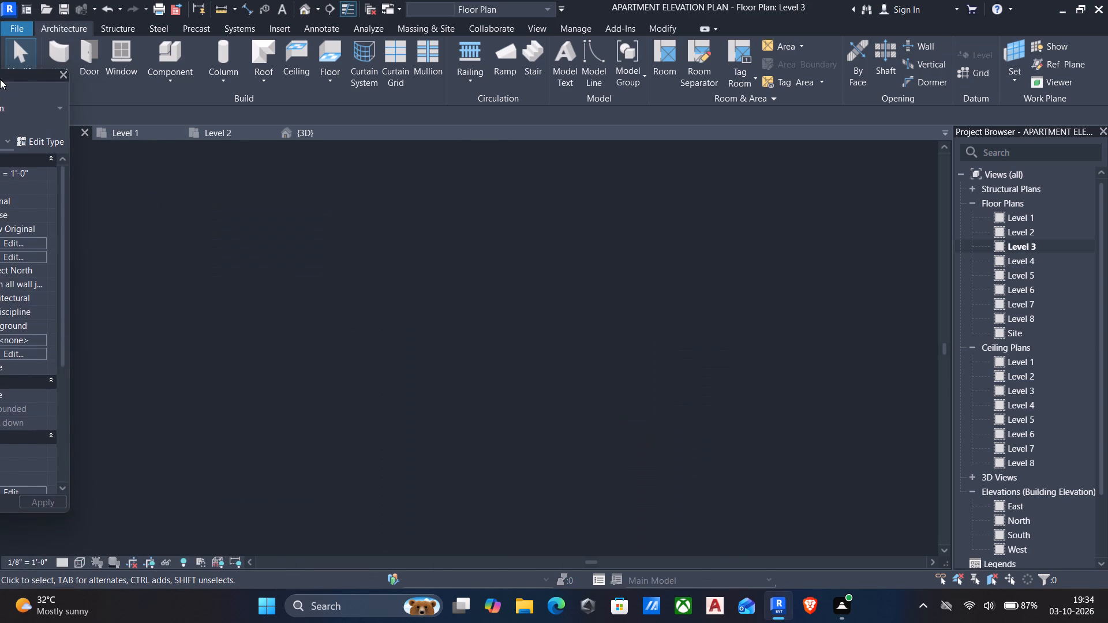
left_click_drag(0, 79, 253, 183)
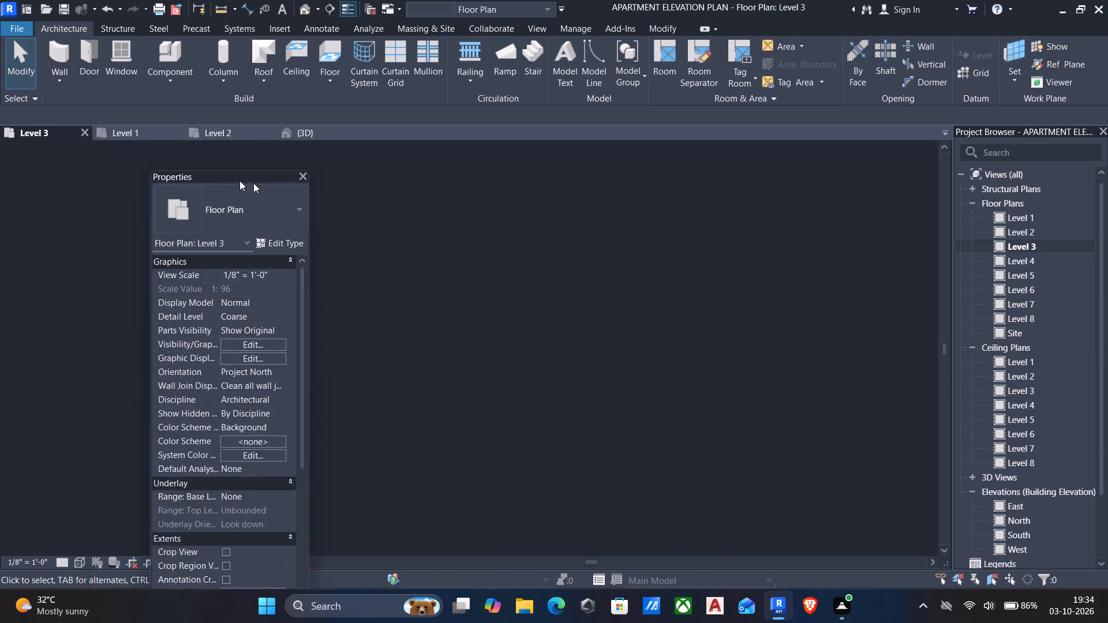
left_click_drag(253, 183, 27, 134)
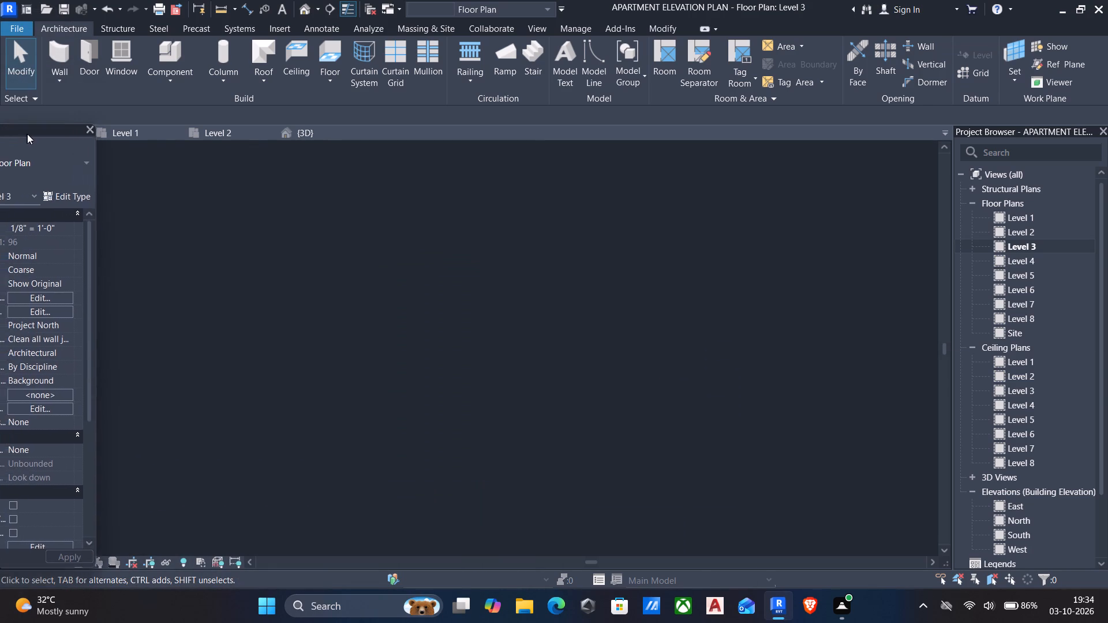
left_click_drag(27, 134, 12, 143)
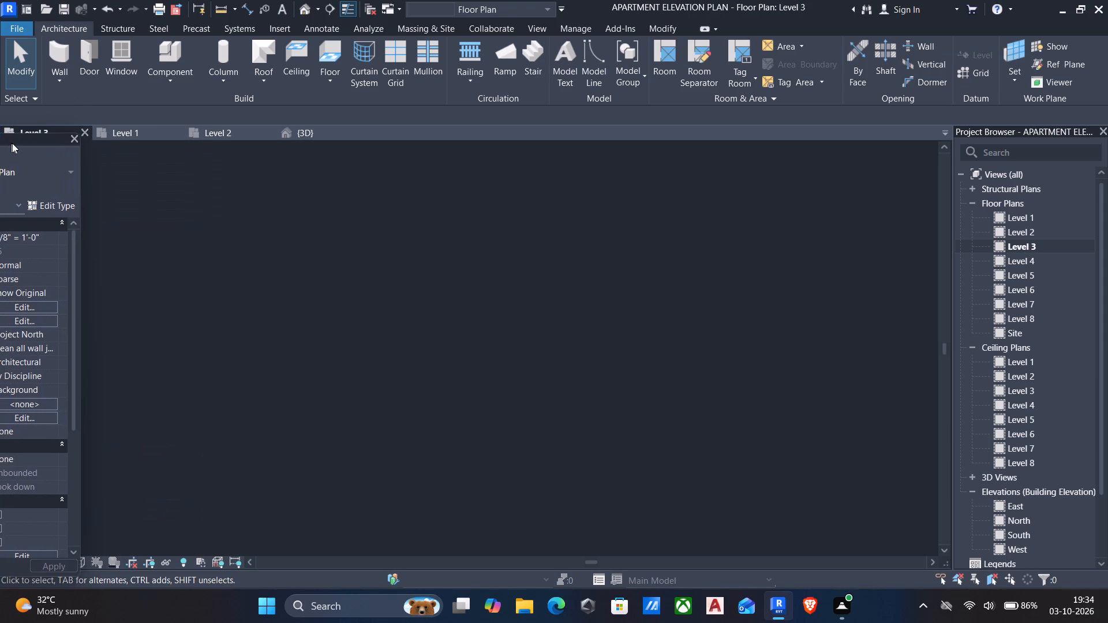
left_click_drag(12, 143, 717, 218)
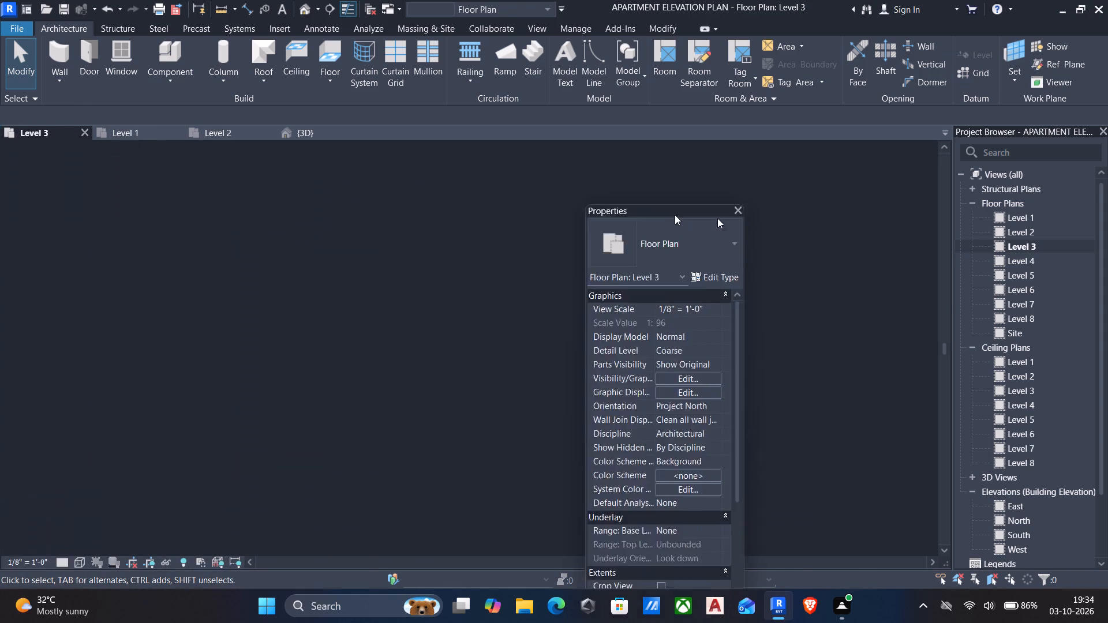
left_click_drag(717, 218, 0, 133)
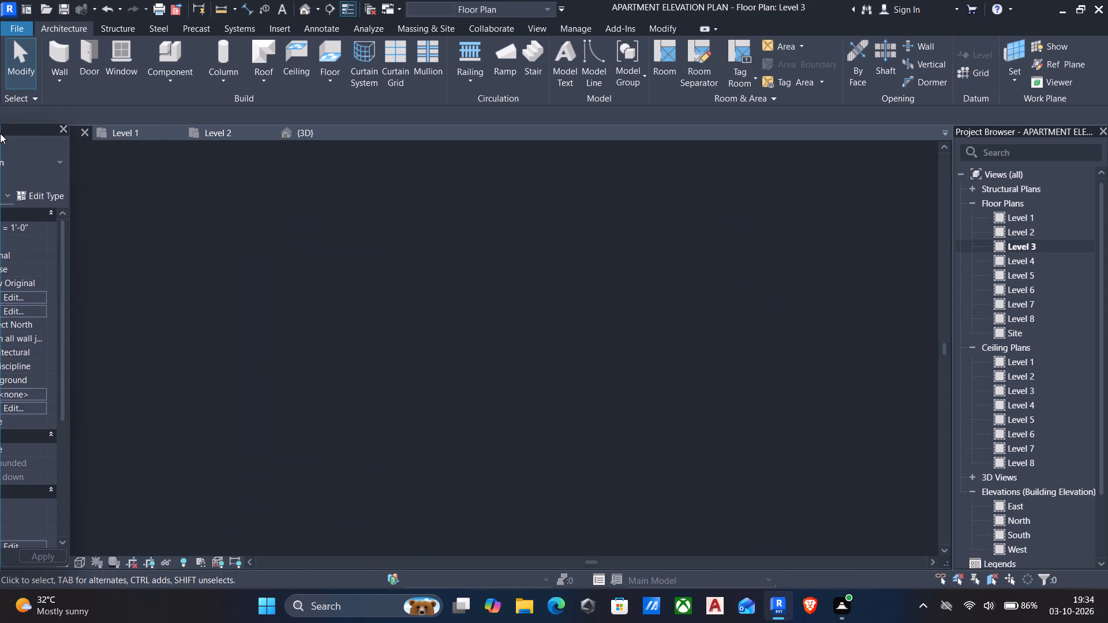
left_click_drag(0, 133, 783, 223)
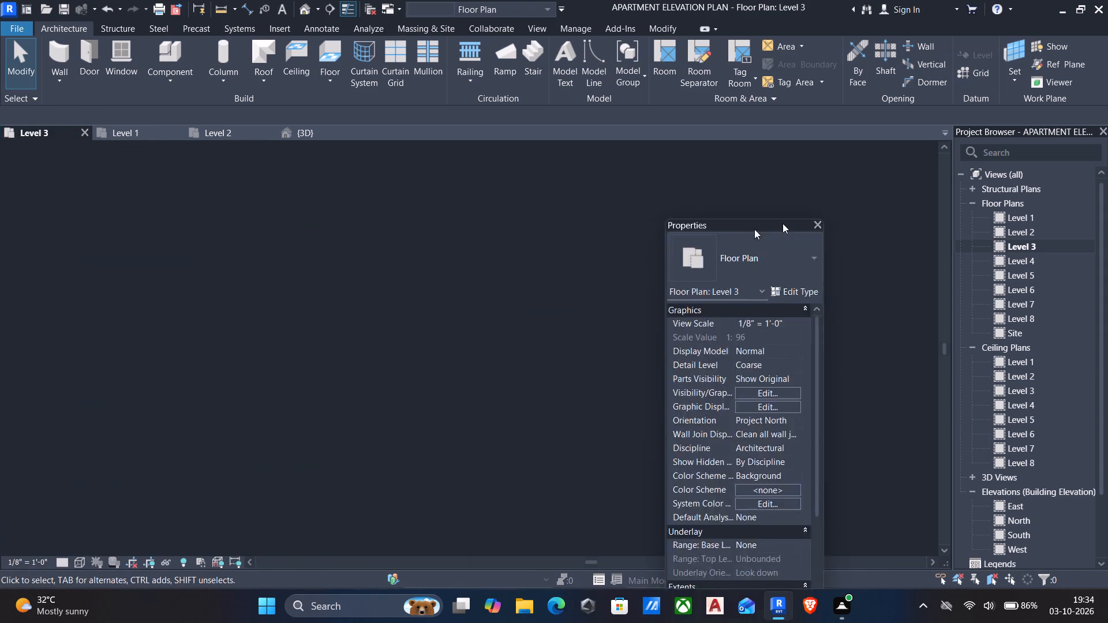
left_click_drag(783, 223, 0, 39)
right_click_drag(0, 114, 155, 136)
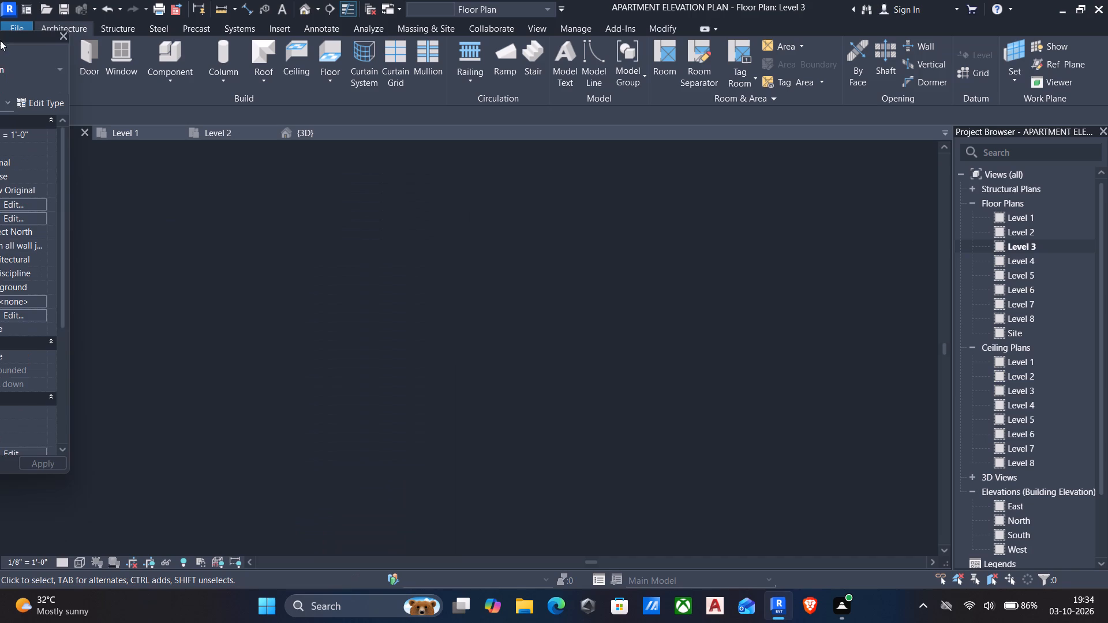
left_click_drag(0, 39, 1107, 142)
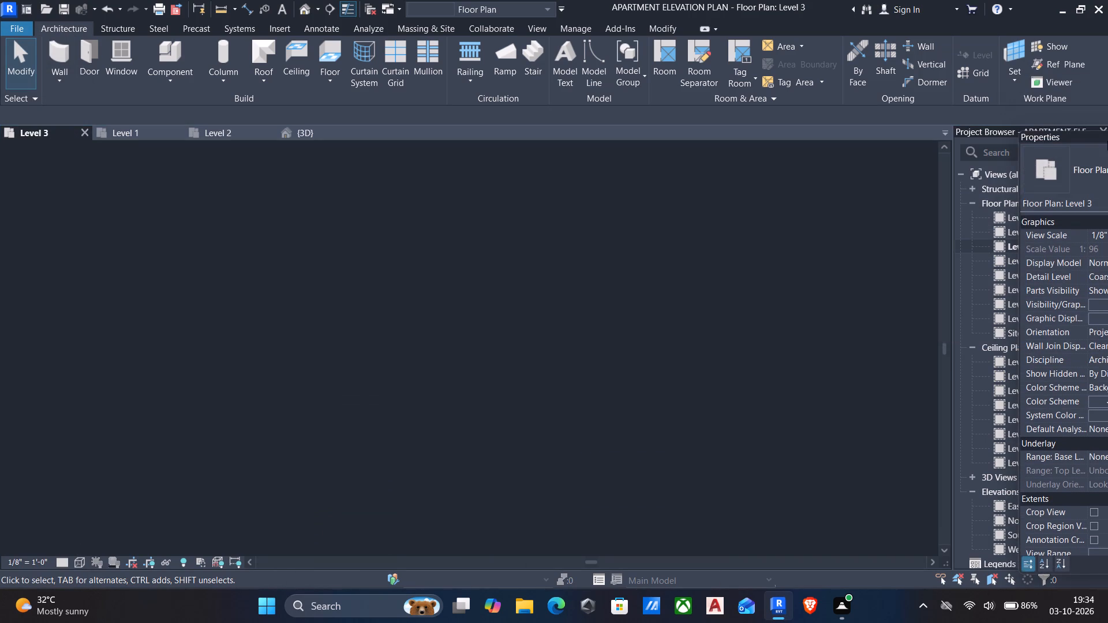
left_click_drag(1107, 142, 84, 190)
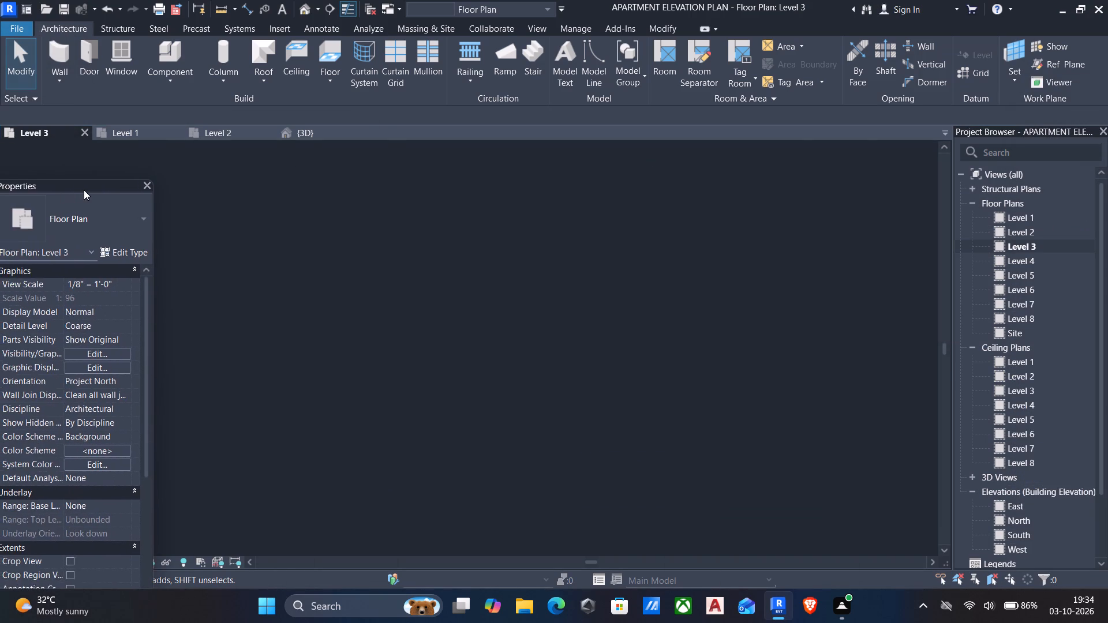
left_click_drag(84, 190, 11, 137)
Shorten the floating Properties palette and place it fully visible at the drawing area's edge, just below the view tabs.
scroll(328, 273, "down", 6)
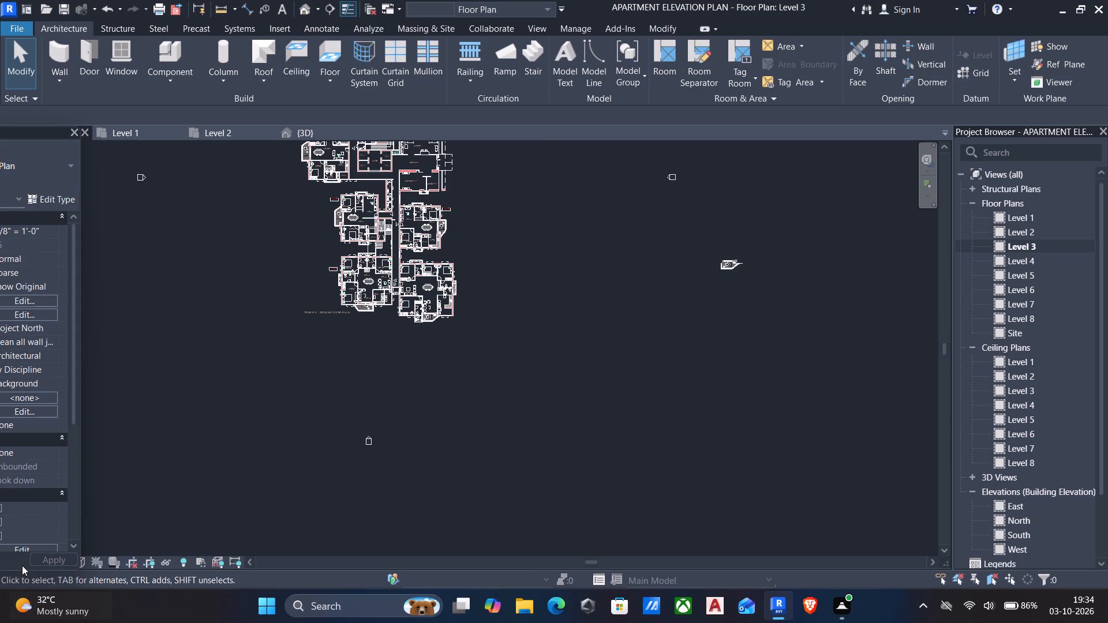
left_click_drag(22, 565, 22, 541)
left_click_drag(18, 135, 78, 138)
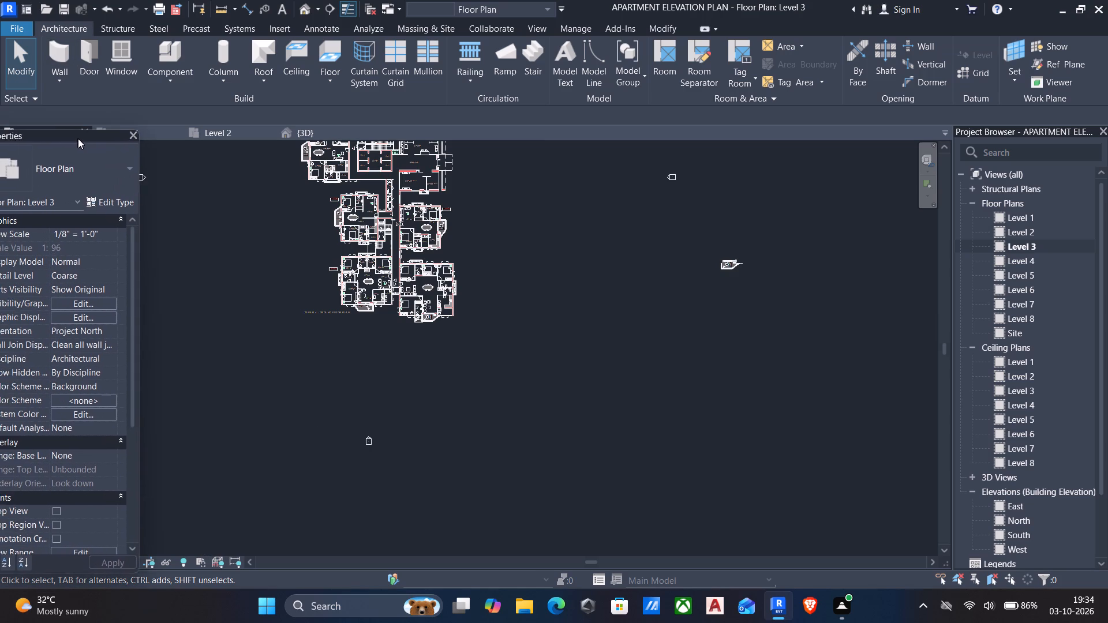
left_click_drag(78, 138, 89, 138)
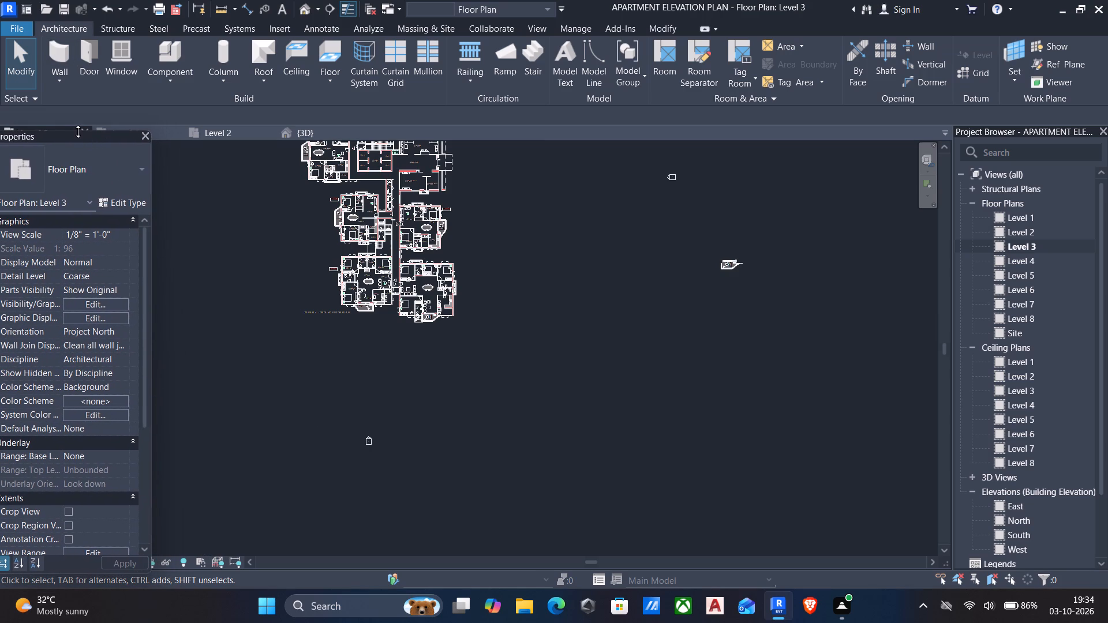
left_click_drag(77, 130, 74, 151)
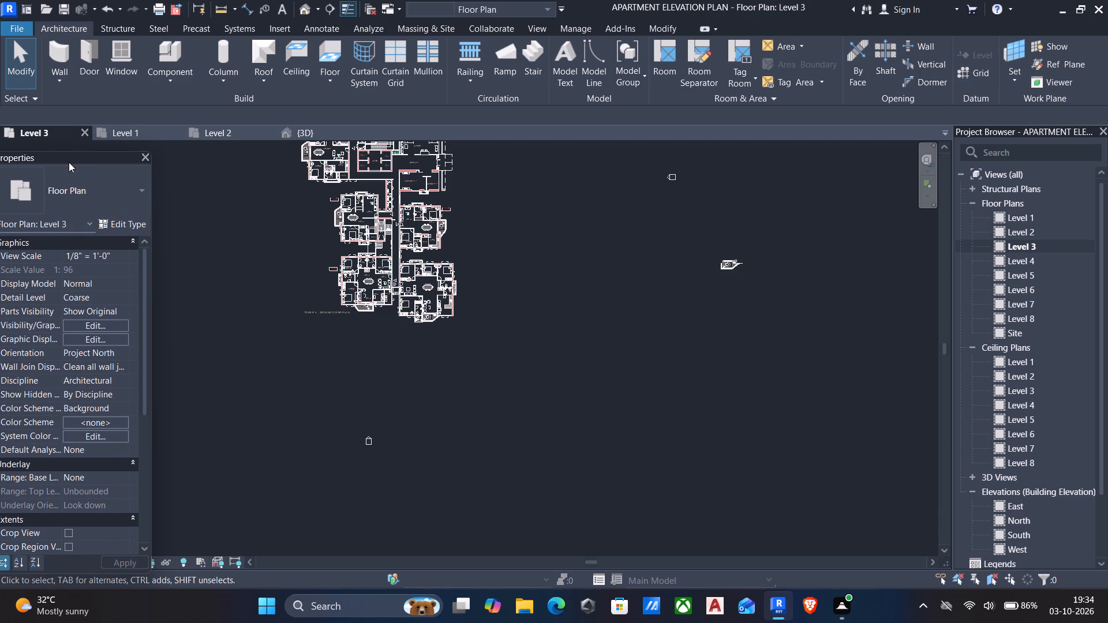
left_click_drag(69, 162, 69, 151)
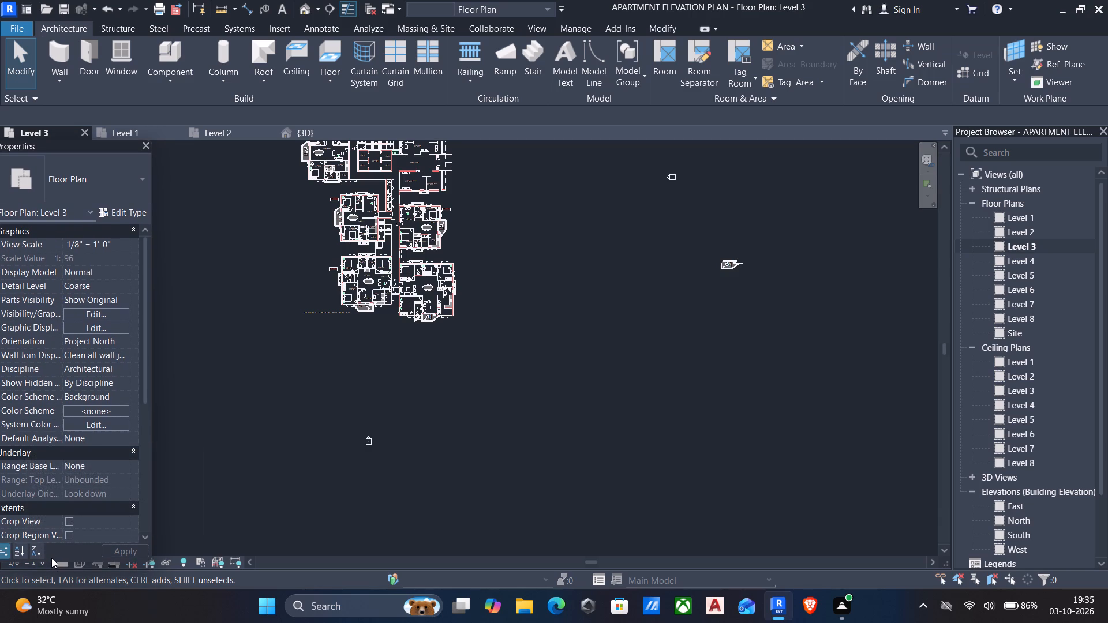
left_click_drag(54, 561, 55, 532)
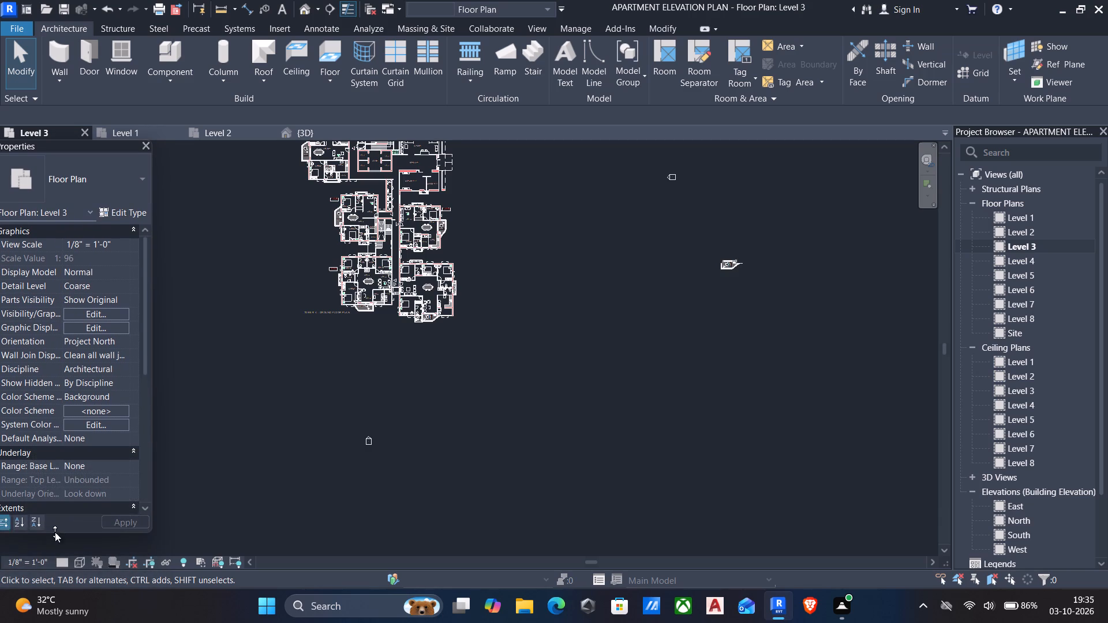
left_click_drag(55, 532, 44, 545)
left_click_drag(108, 152, 103, 183)
left_click_drag(92, 148, 94, 172)
right_click_drag(92, 151, 93, 168)
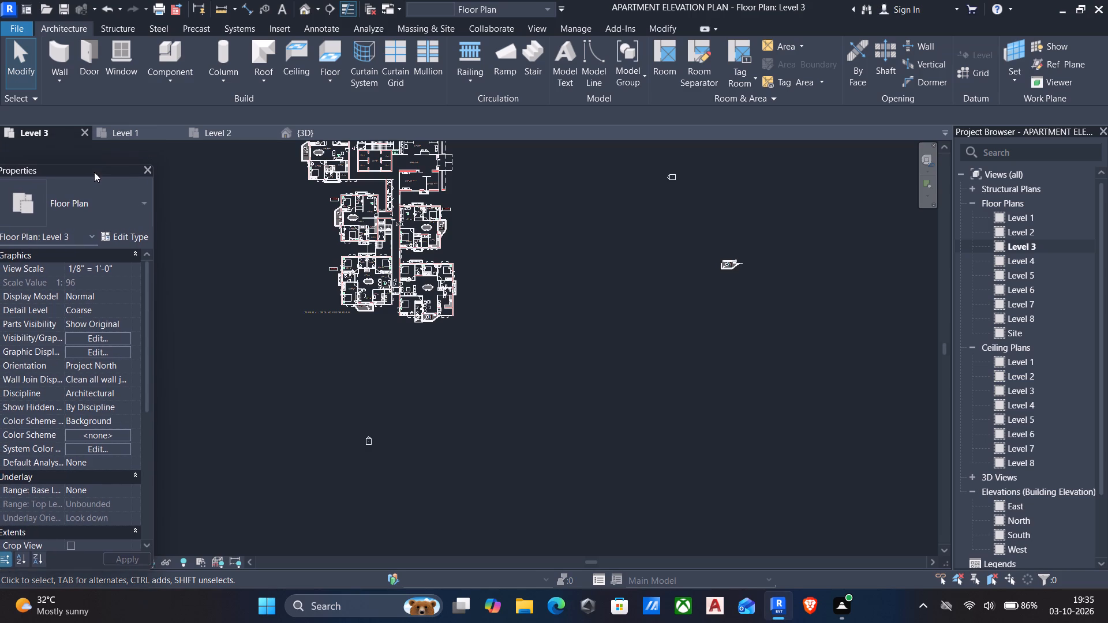
left_click_drag(94, 172, 49, 158)
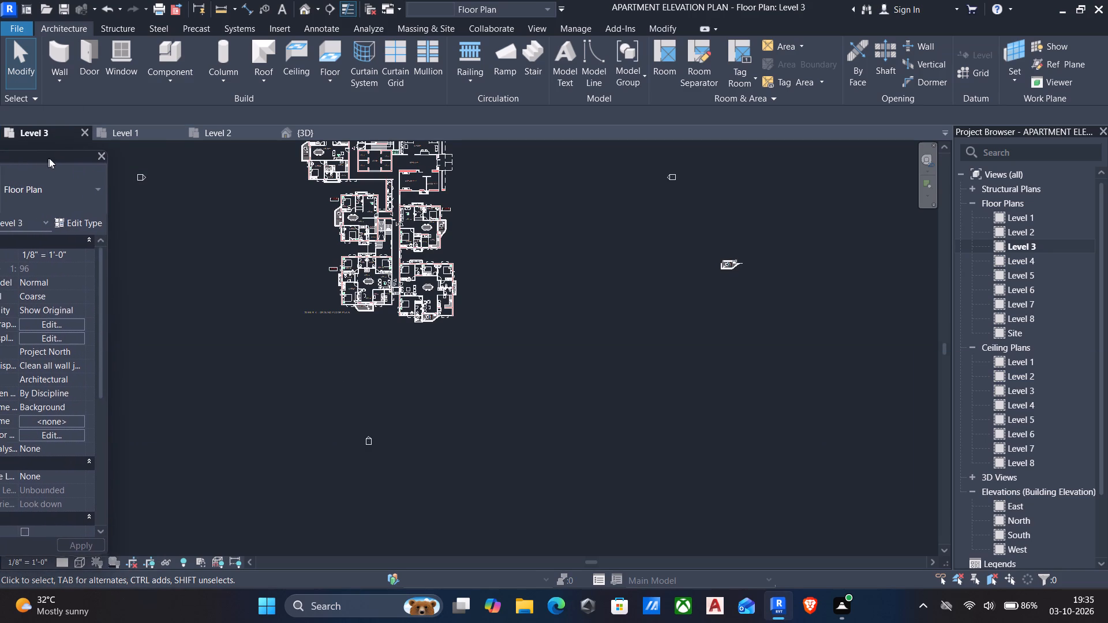
left_click_drag(49, 158, 87, 152)
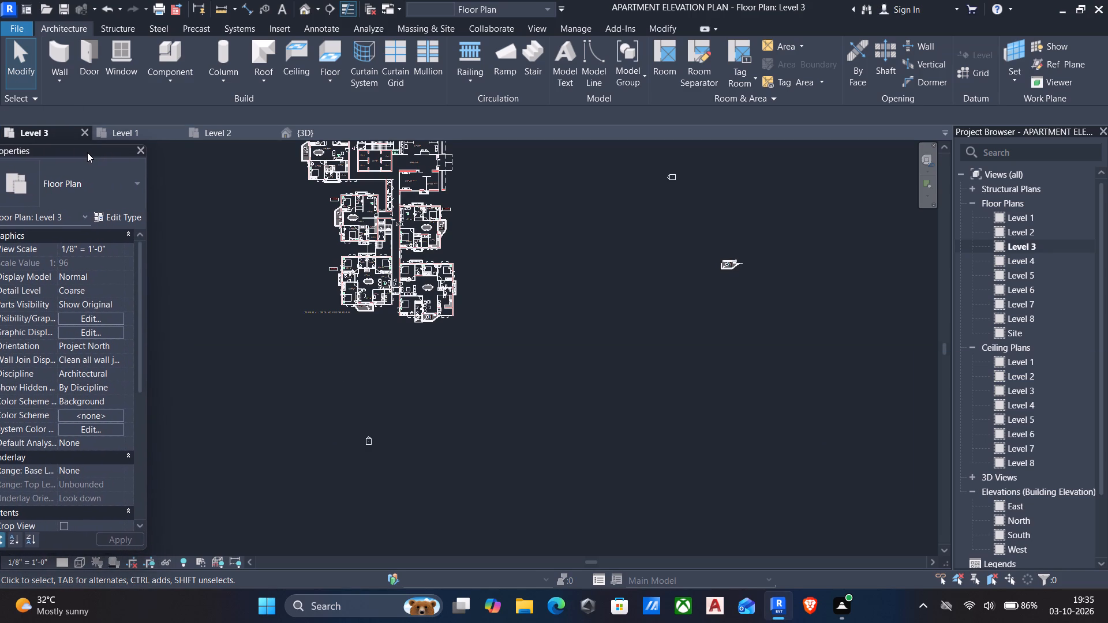
left_click_drag(87, 152, 77, 152)
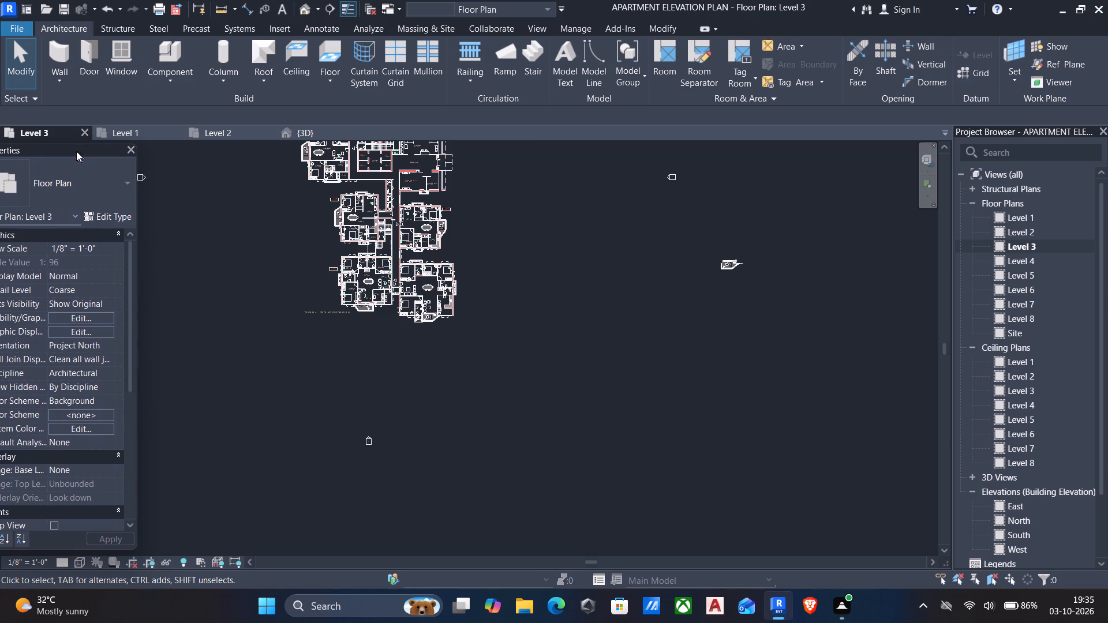
left_click(78, 145)
left_click_drag(75, 156, 76, 157)
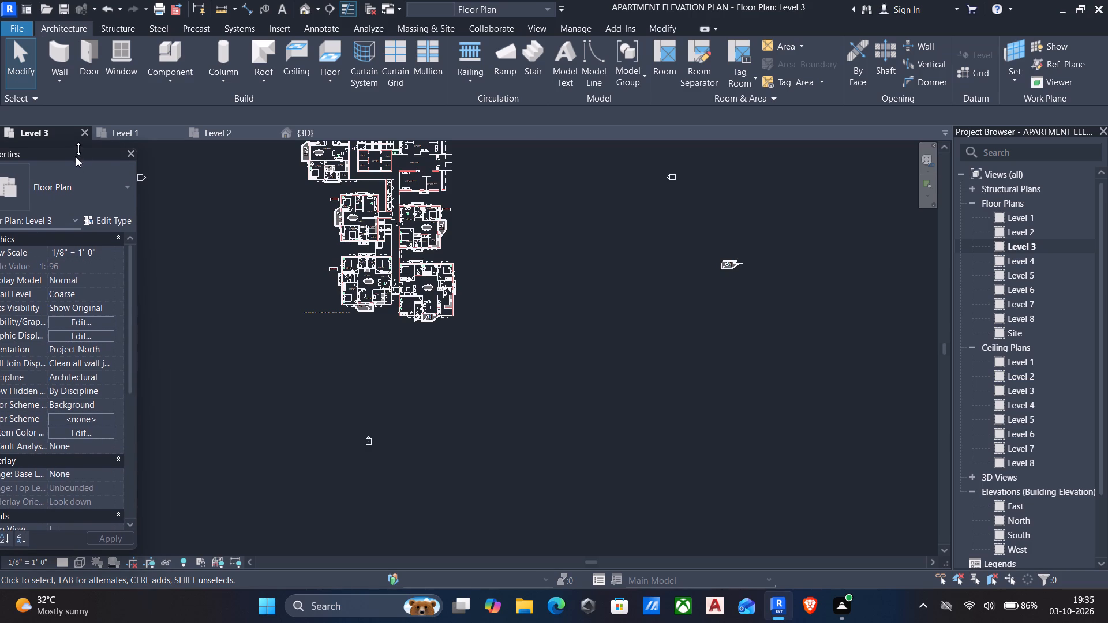
left_click_drag(76, 157, 98, 155)
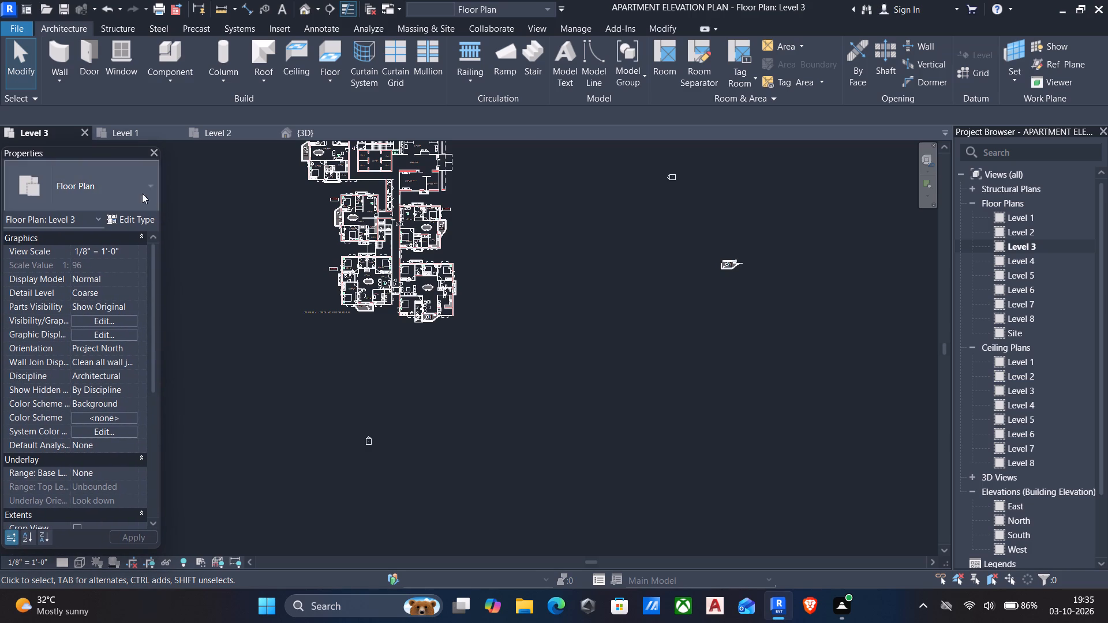
Set the visual style of the Level 3 floor plan to Shaded.
scroll(294, 243, "down", 1)
middle_click_drag(298, 252, 393, 346)
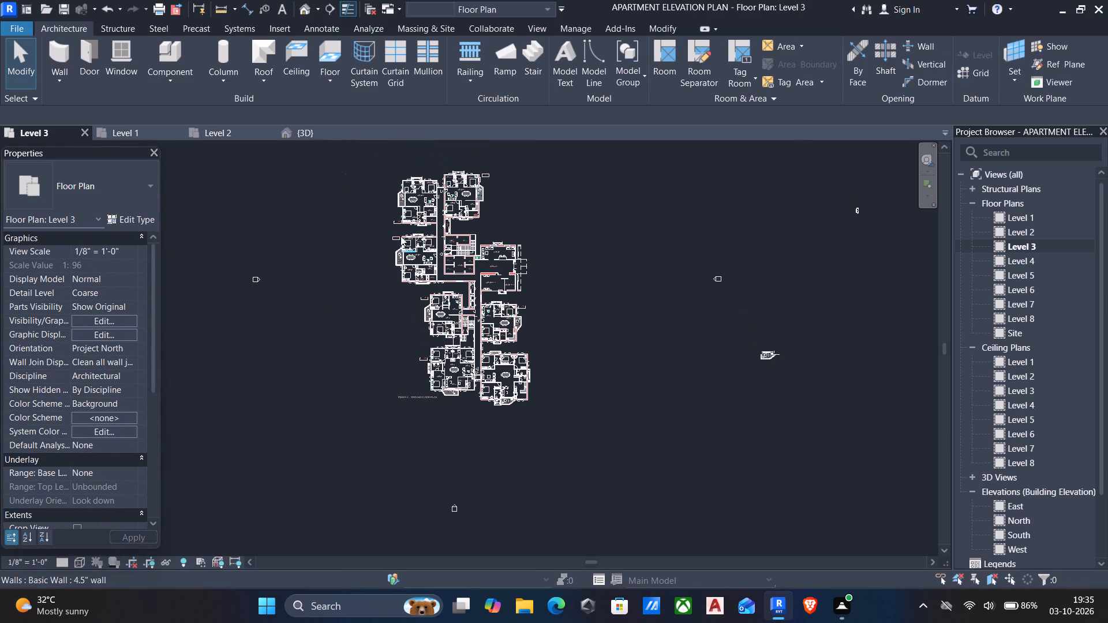
scroll(401, 228, "up", 5)
middle_click_drag(403, 228, 415, 270)
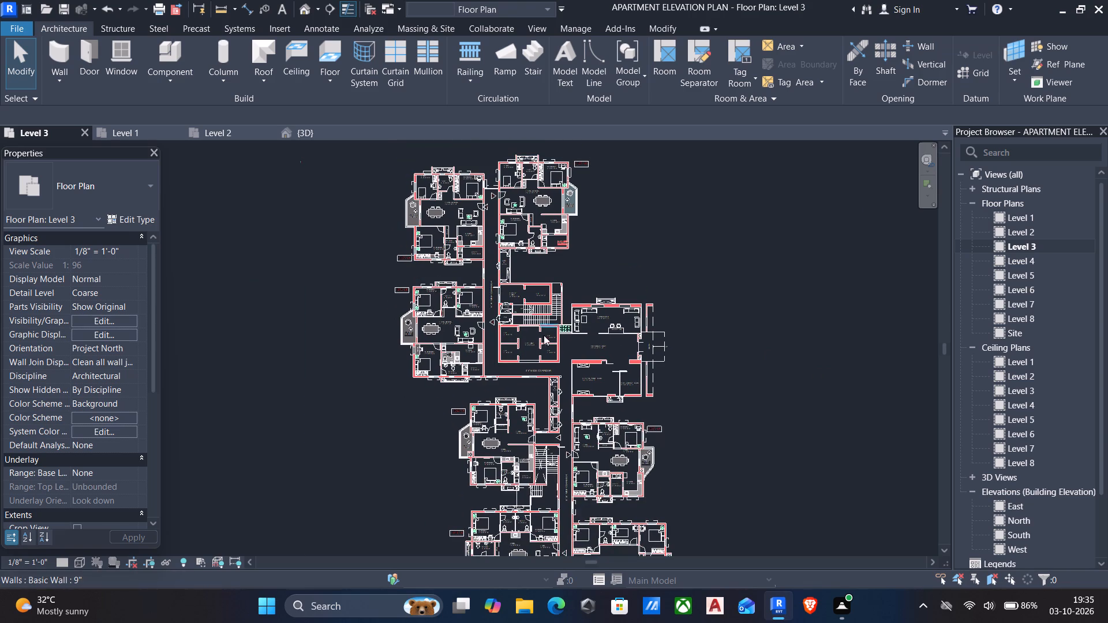
scroll(511, 405, "up", 7)
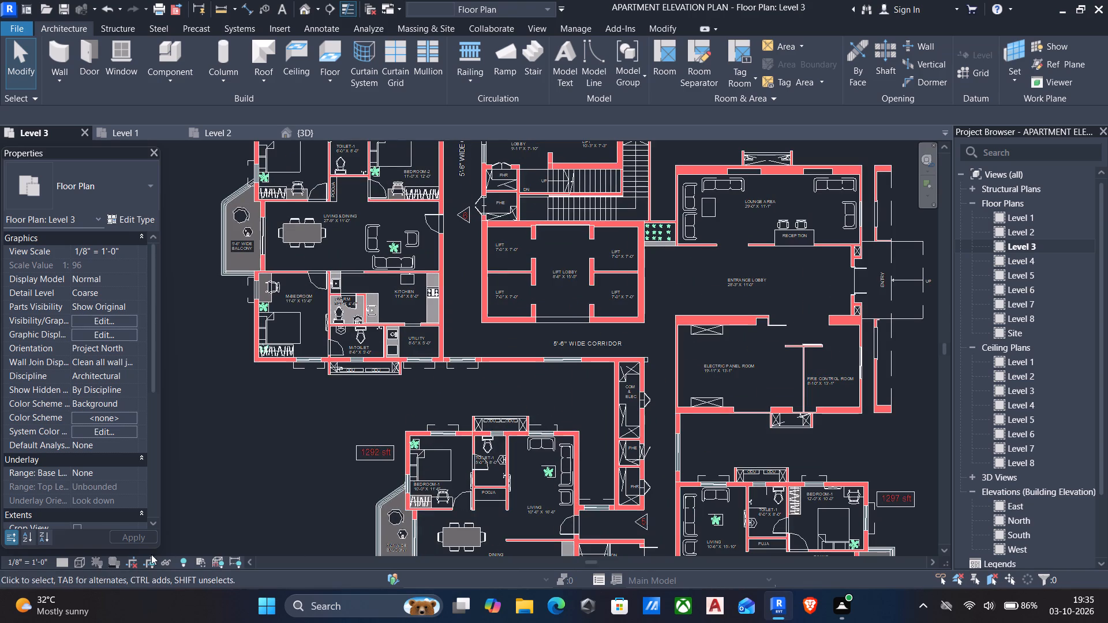
left_click(78, 561)
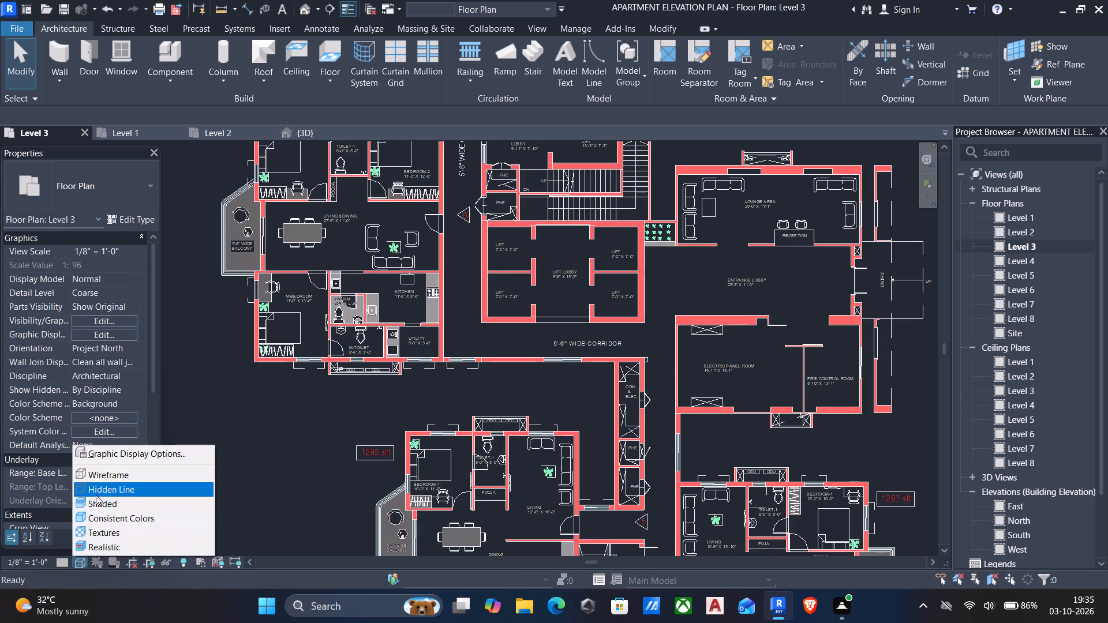
left_click(94, 505)
Place a 9" wall along the long outer edge of the 1572 sft unit's balcony by picking its imported plan line.
scroll(548, 401, "down", 4)
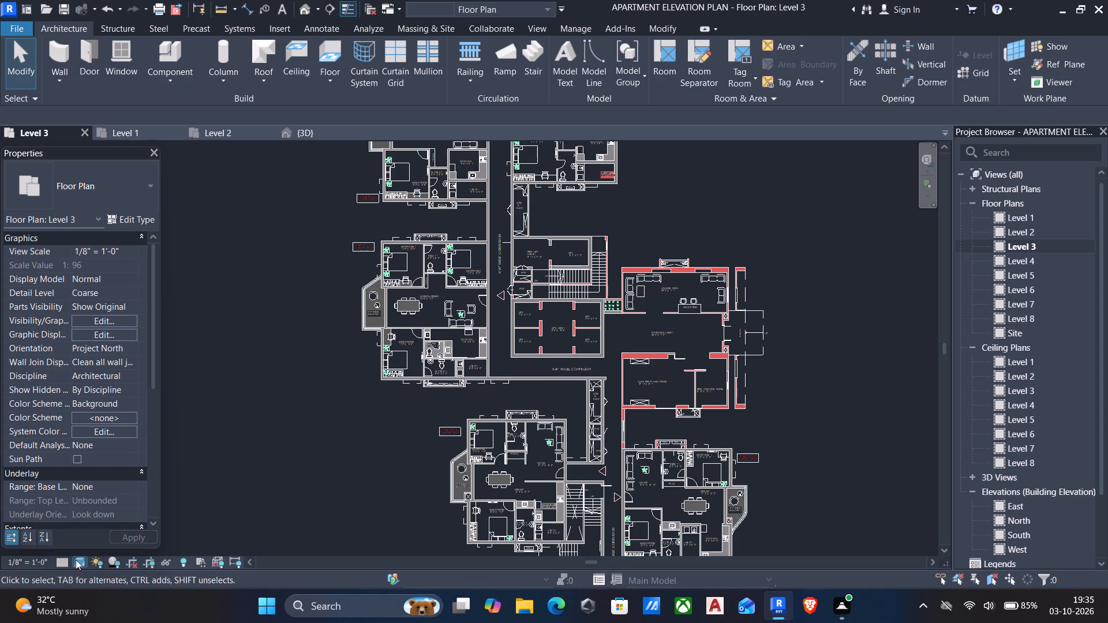
scroll(520, 376, "up", 4)
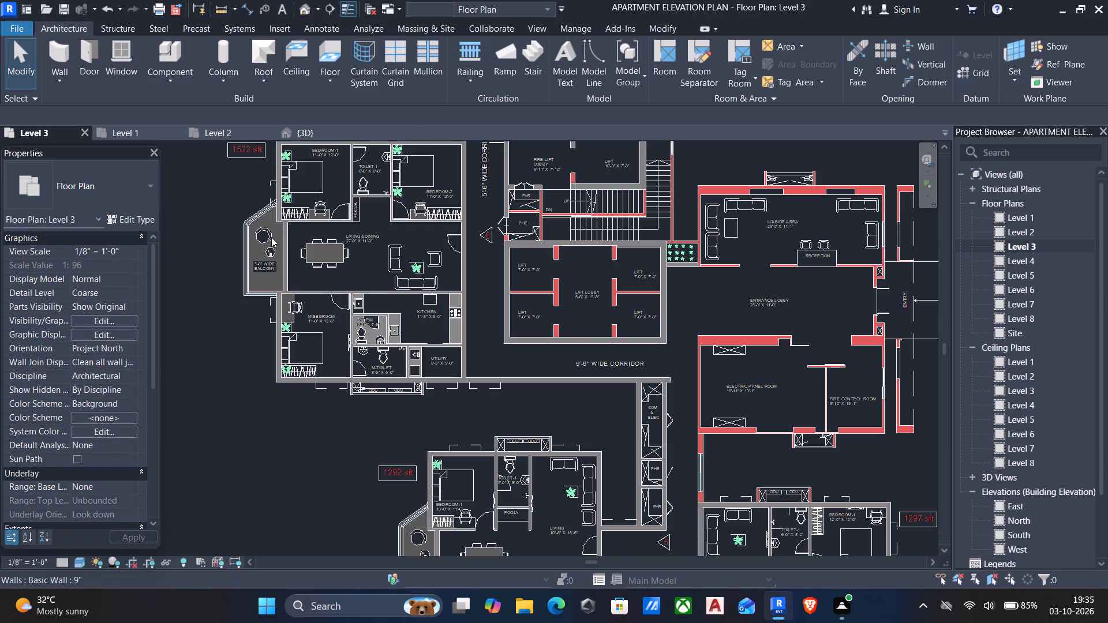
middle_click_drag(246, 256, 305, 265)
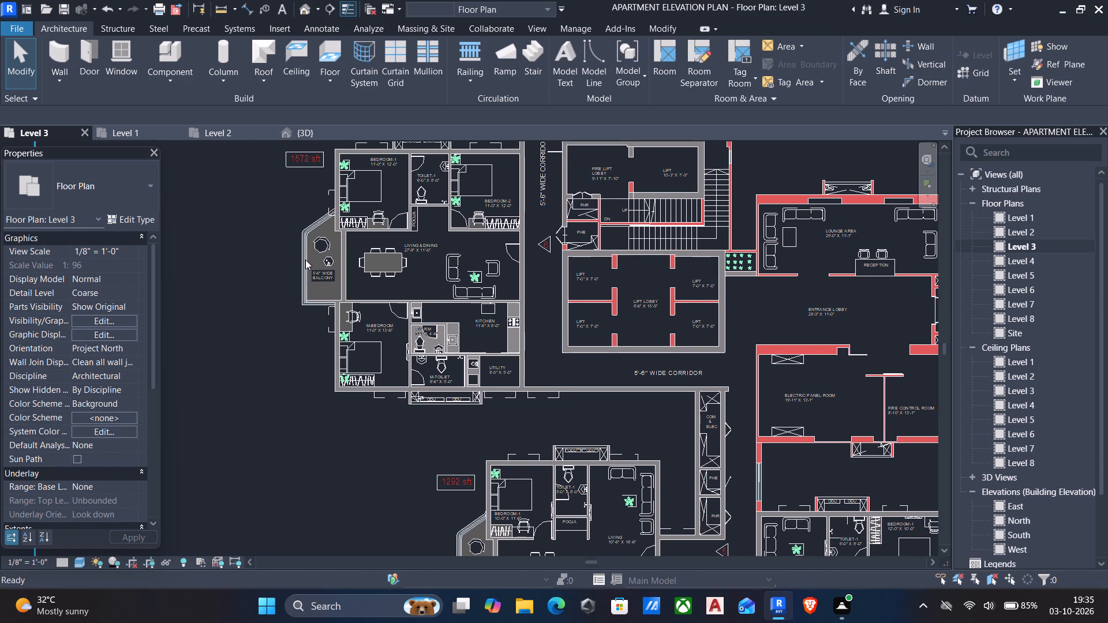
key("w")
key("a")
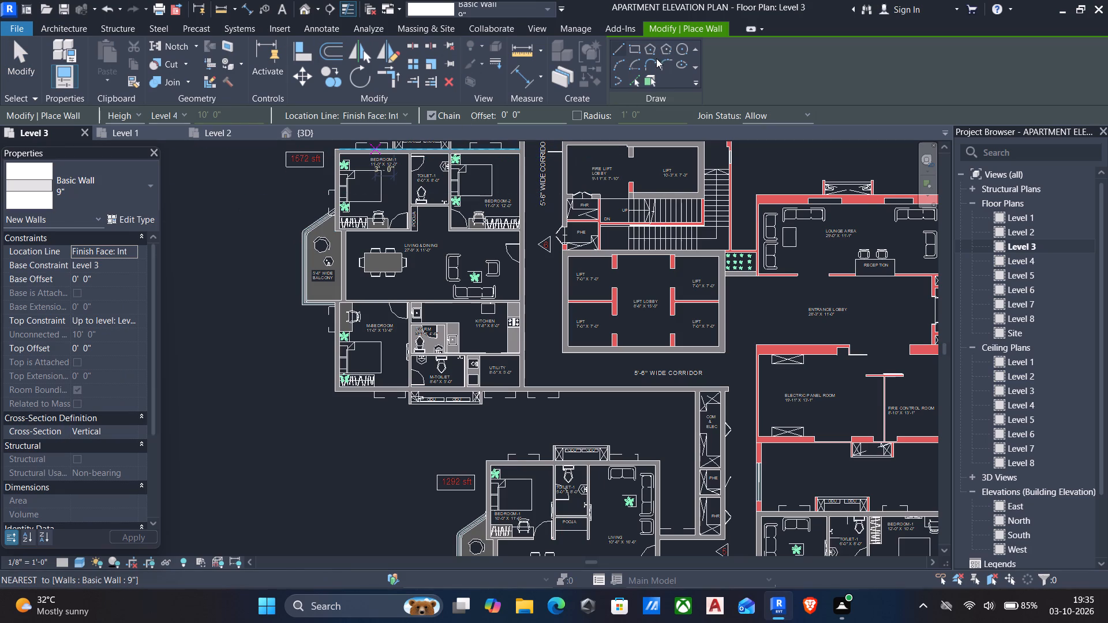
left_click(637, 85)
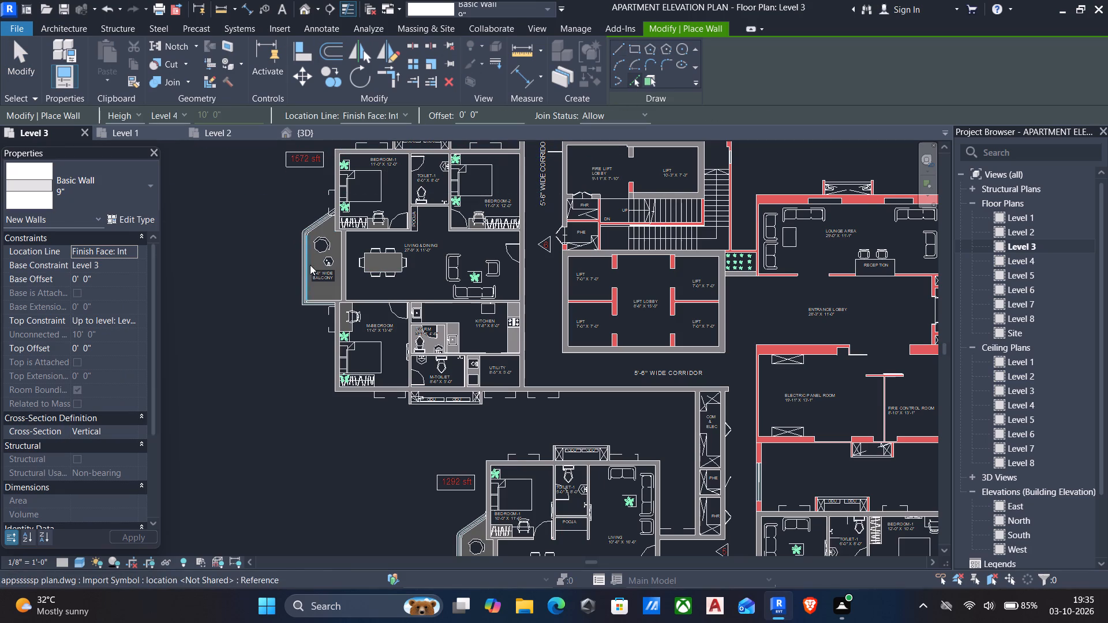
scroll(305, 263, "up", 4)
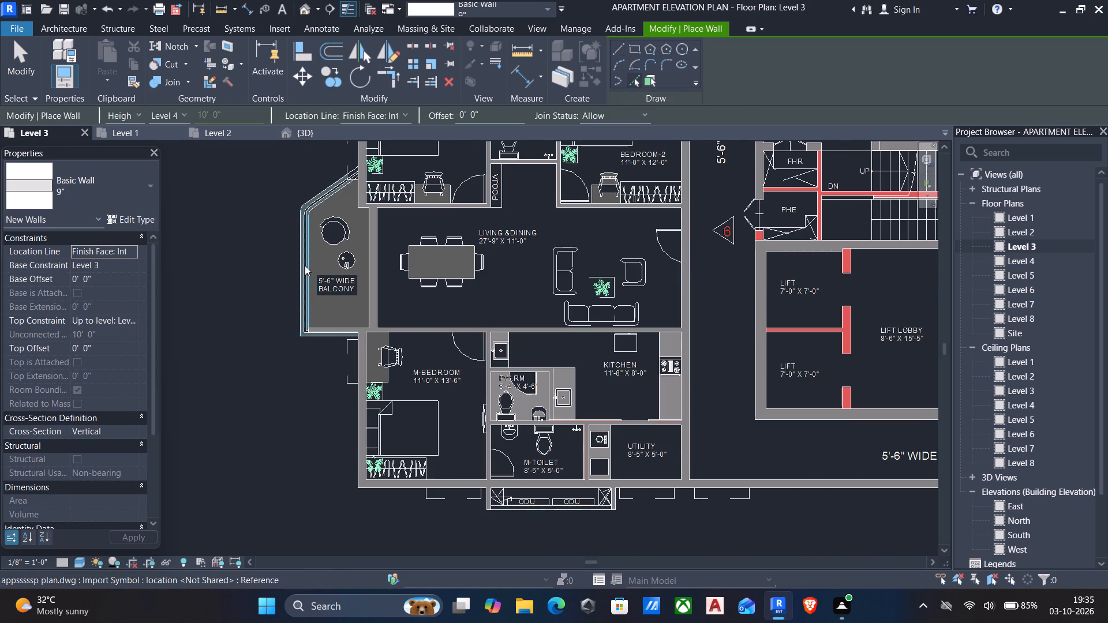
scroll(306, 264, "up", 6)
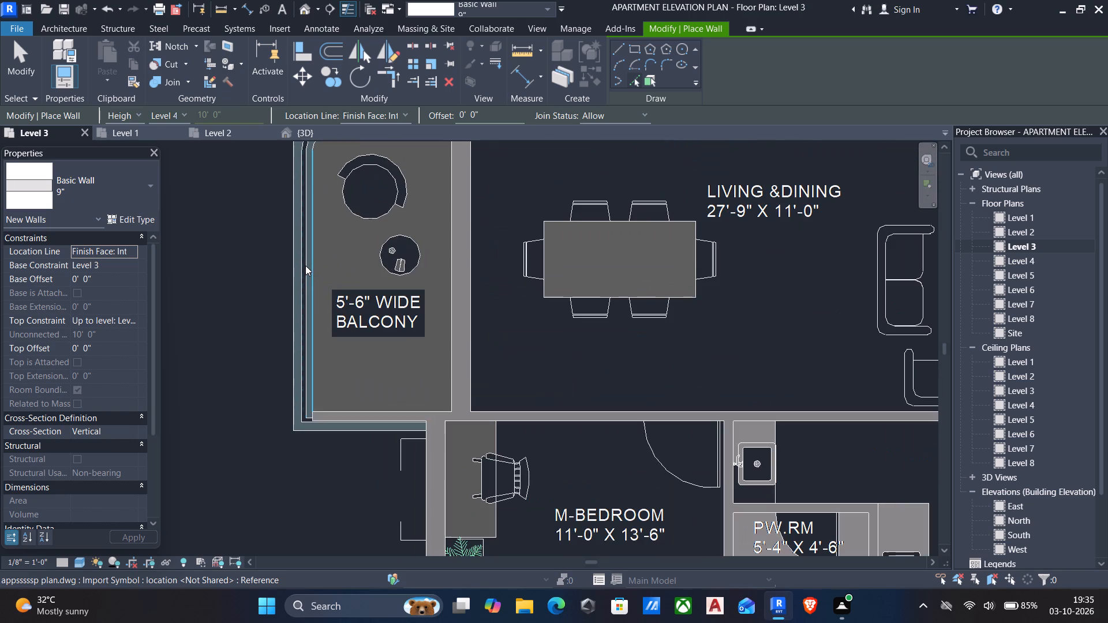
left_click(305, 268)
scroll(305, 267, "down", 3)
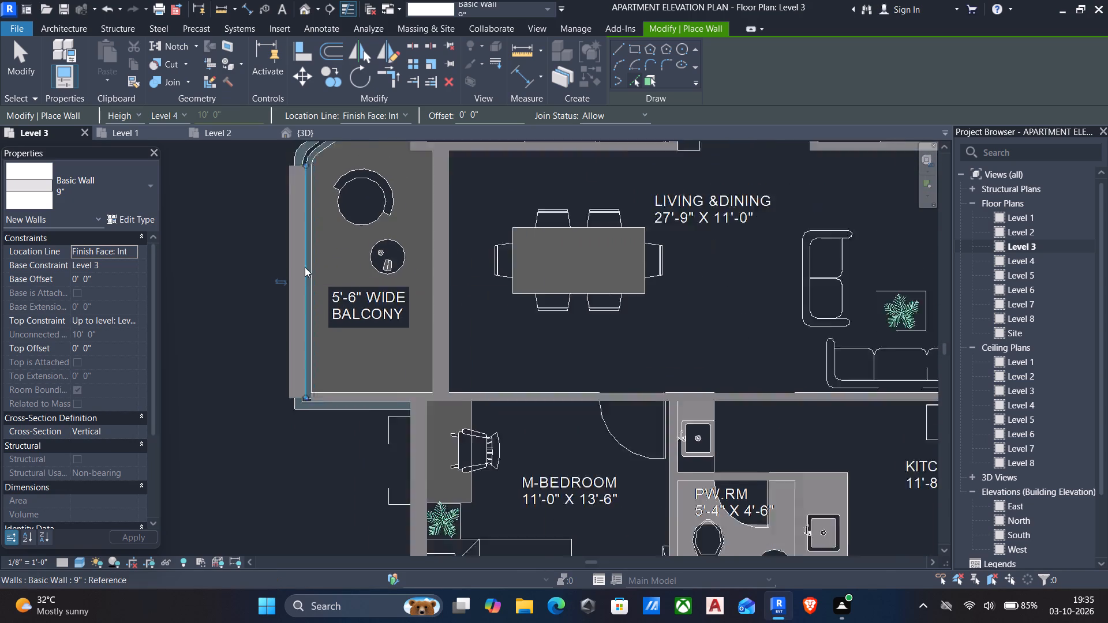
scroll(305, 267, "down", 2)
key("Escape")
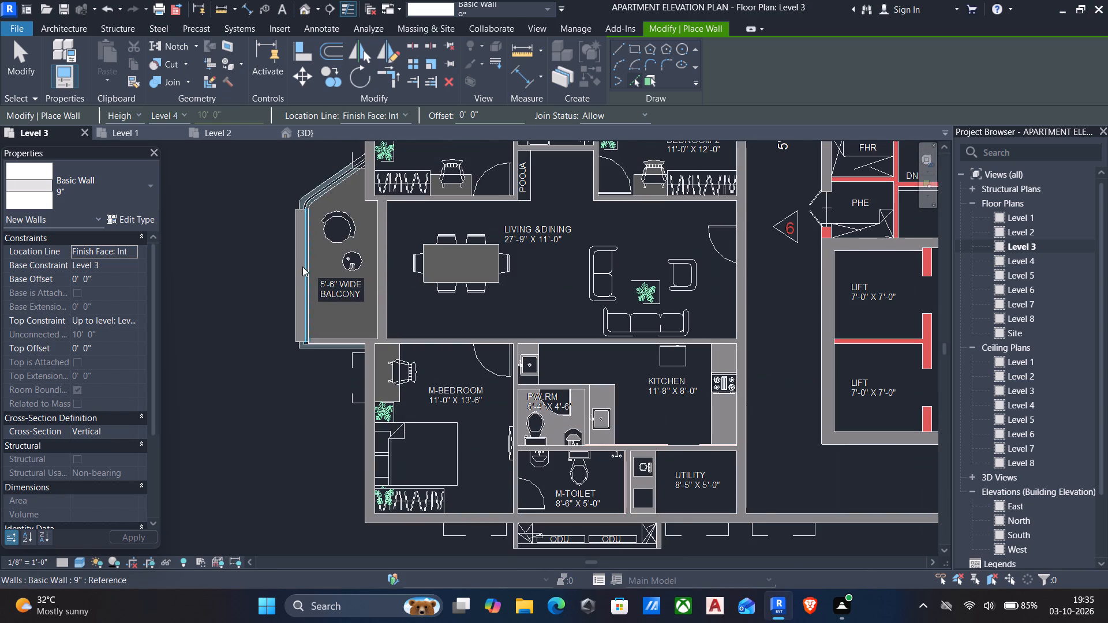
Place a 9" wall along the balcony's angled edge by picking its outer plan line.
scroll(302, 267, "up", 4)
middle_click_drag(301, 273, 287, 389)
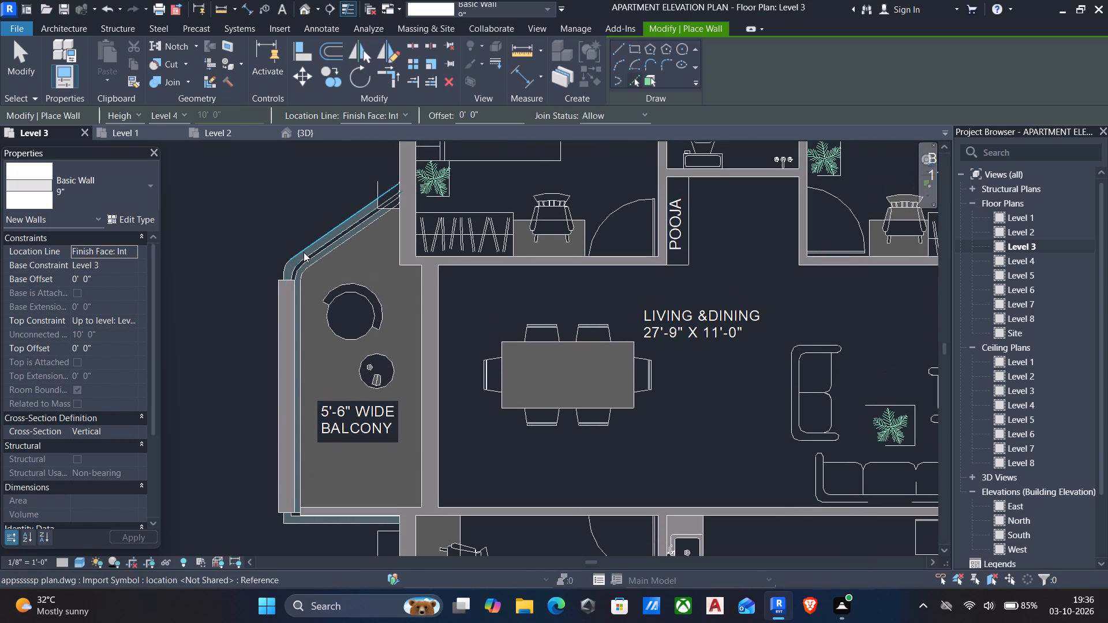
left_click(304, 252)
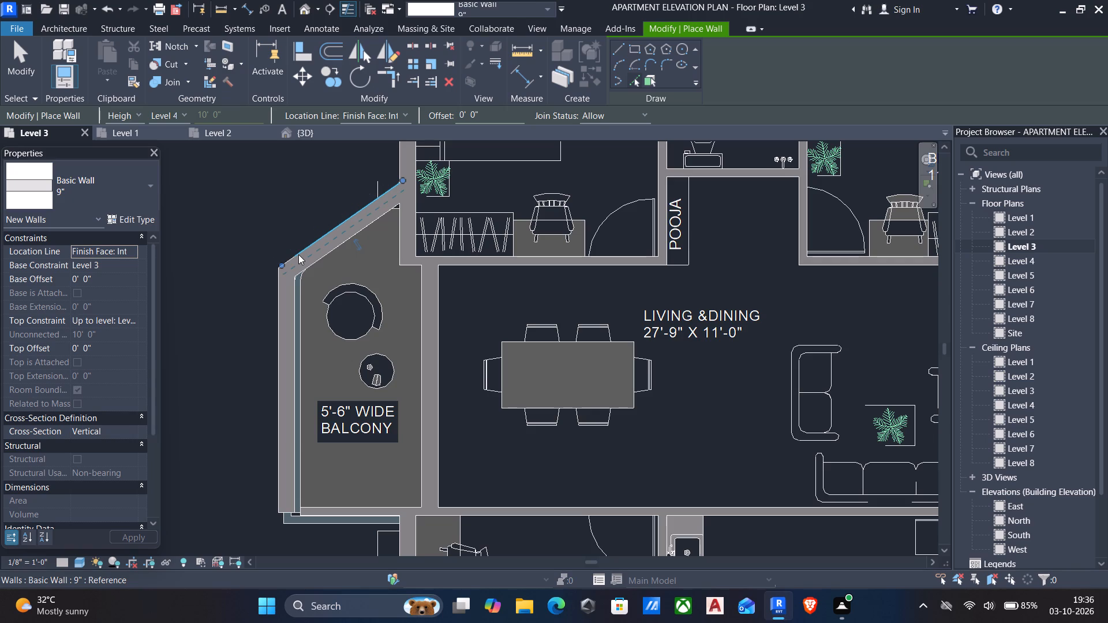
key("Escape")
middle_click_drag(272, 485, 273, 438)
scroll(273, 438, "up", 1)
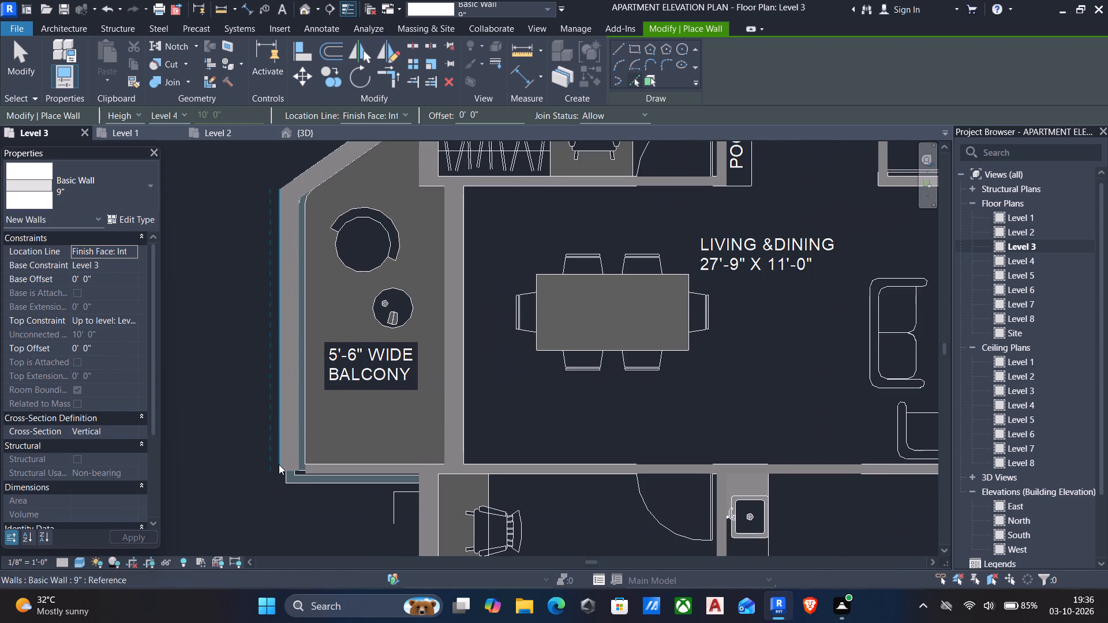
key("Escape")
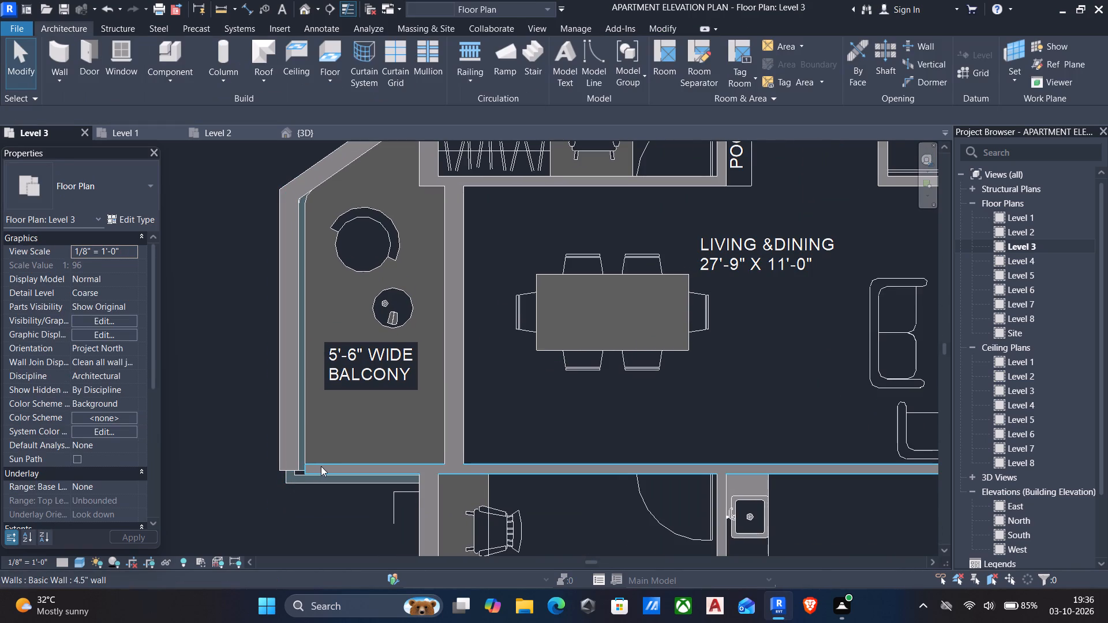
key("Escape")
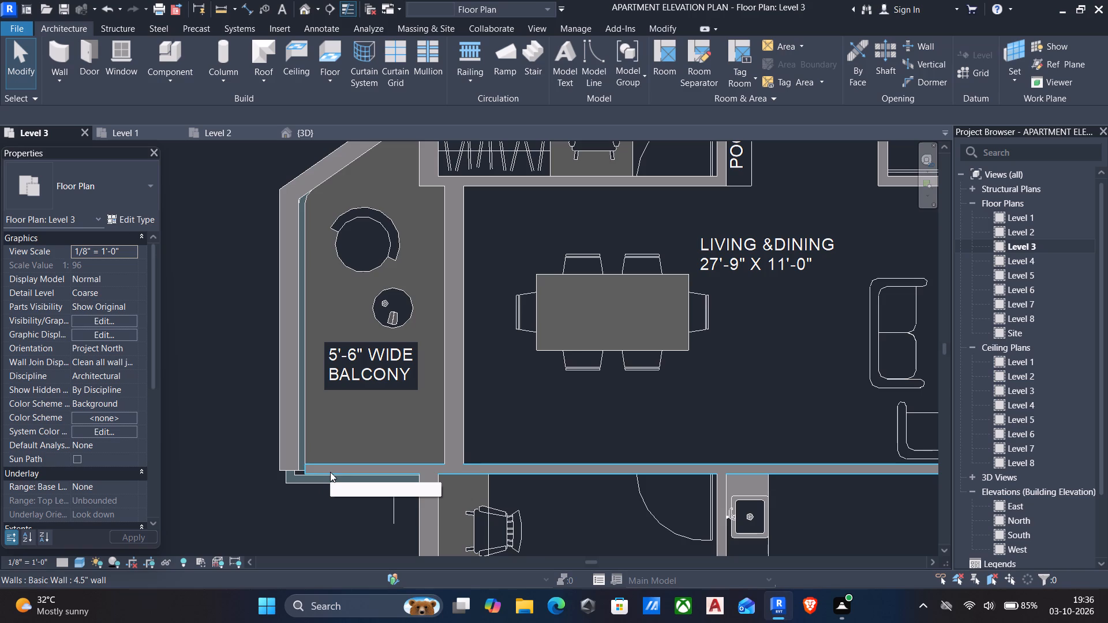
Shorten the 4.5" wall between living/dining and M-Bedroom so it ends at the M-Bedroom's outer wall instead of crossing the balcony.
left_click(330, 471)
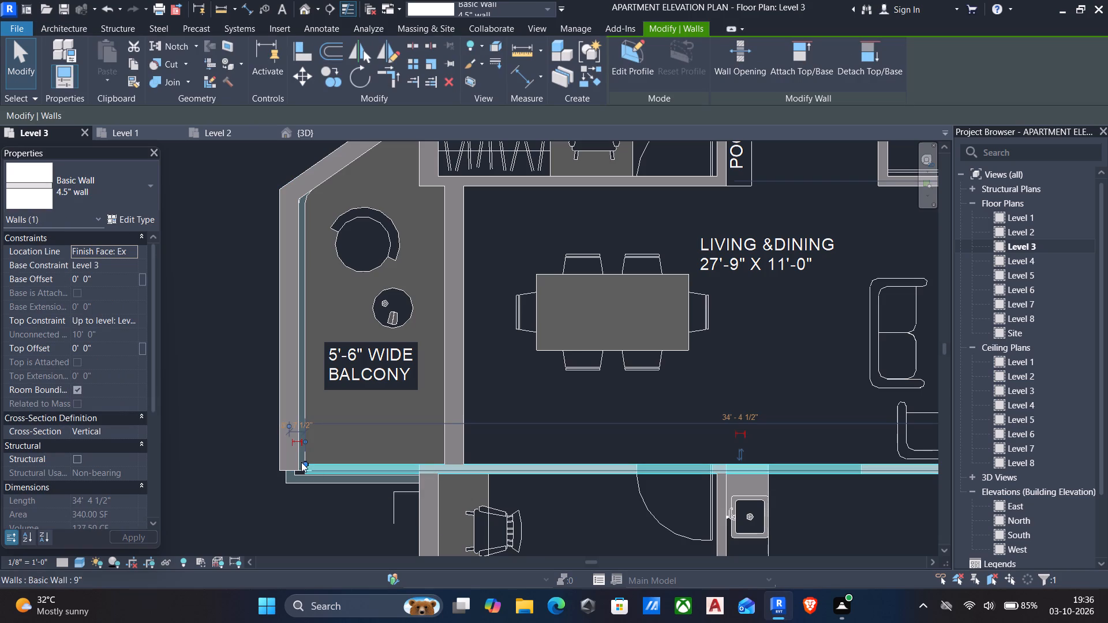
left_click_drag(303, 463, 435, 470)
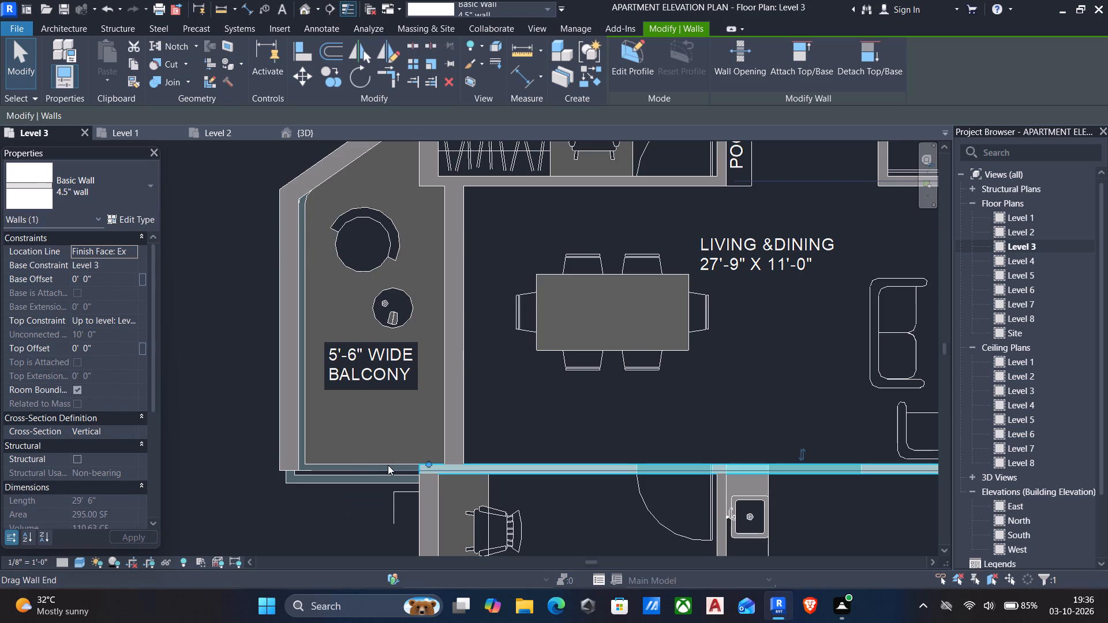
left_click(295, 418)
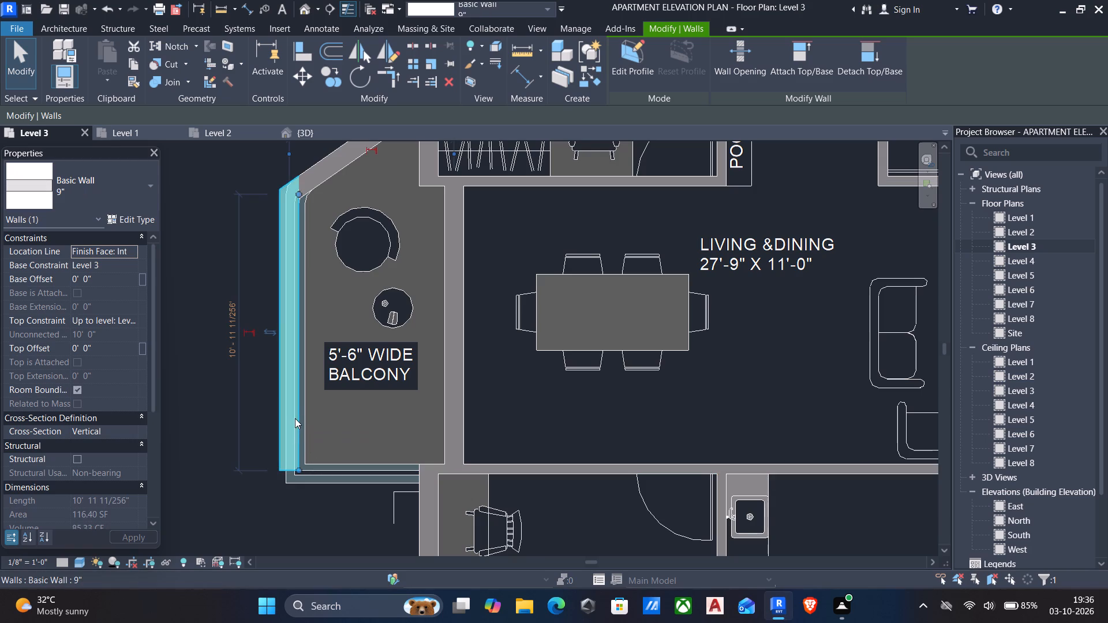
key("Escape")
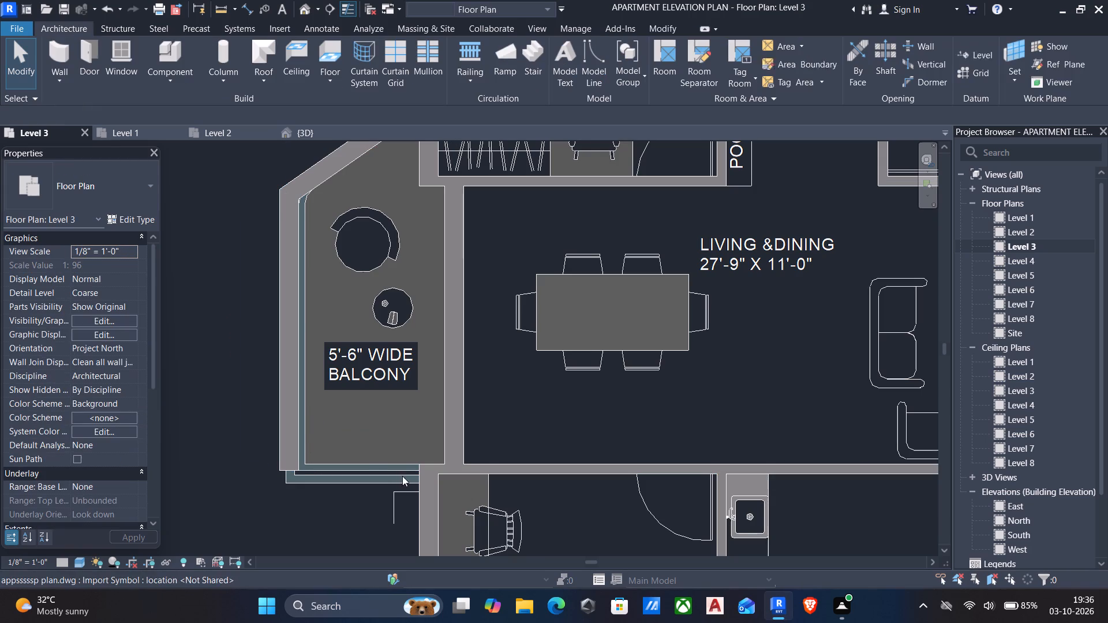
left_click(425, 471)
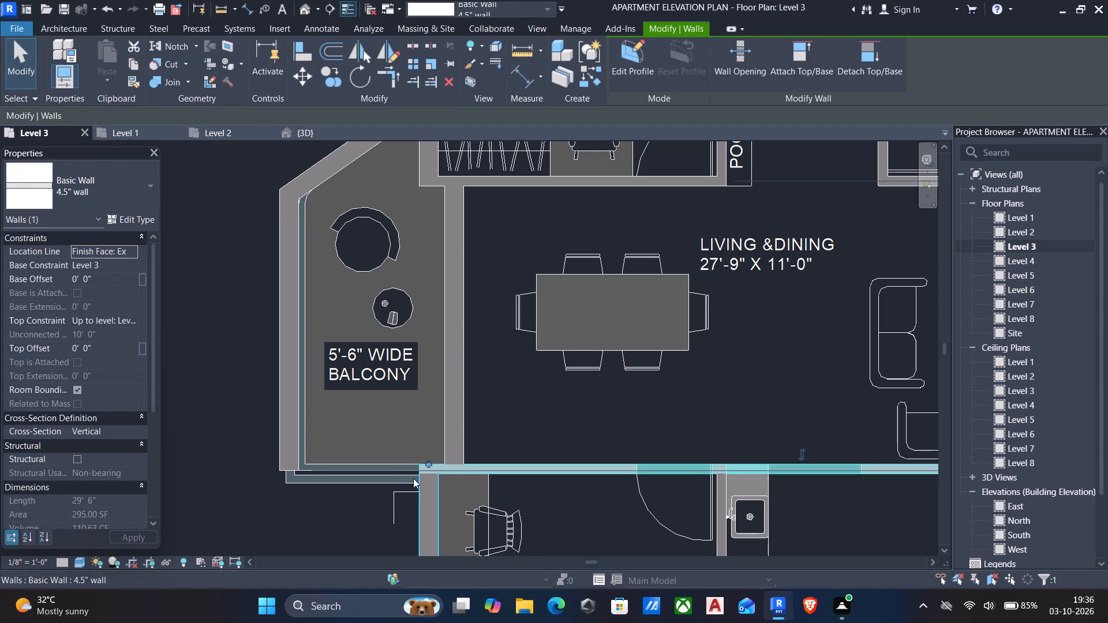
key("Escape")
Align the long balcony wall's inner face and its M-Bedroom-side end with the imported balcony floor edges.
middle_click_drag(368, 473, 376, 446)
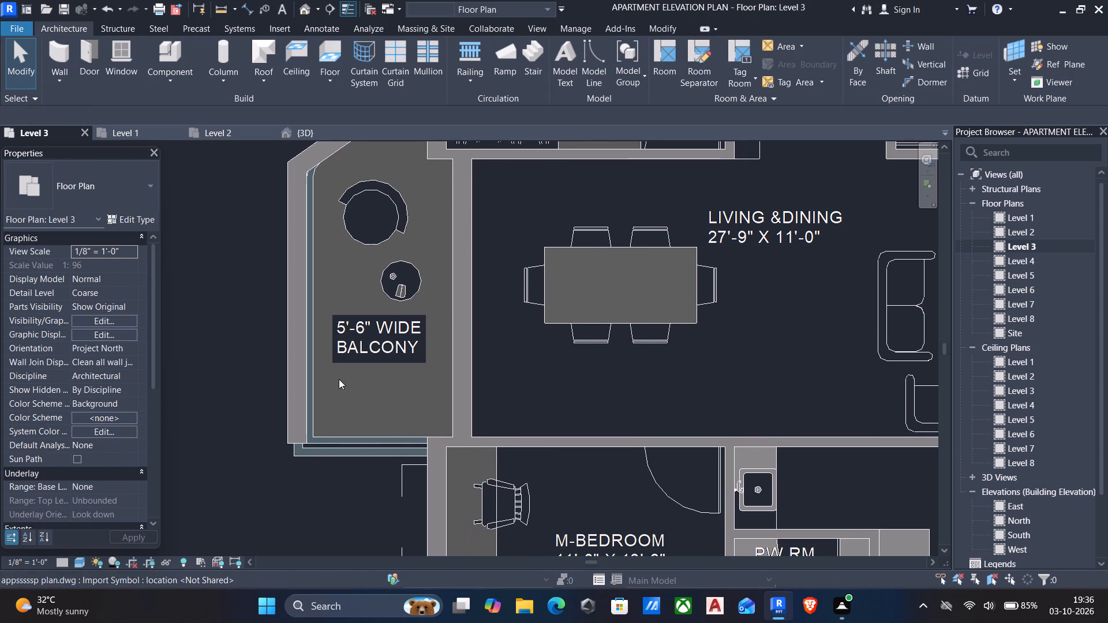
type("al")
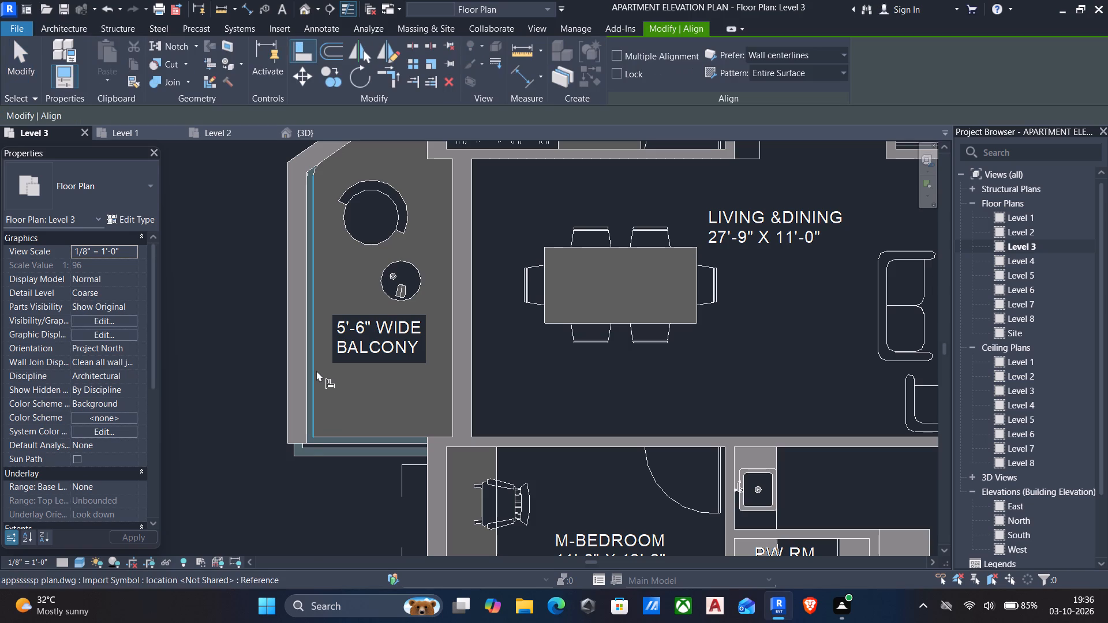
left_click(316, 370)
left_click(308, 365)
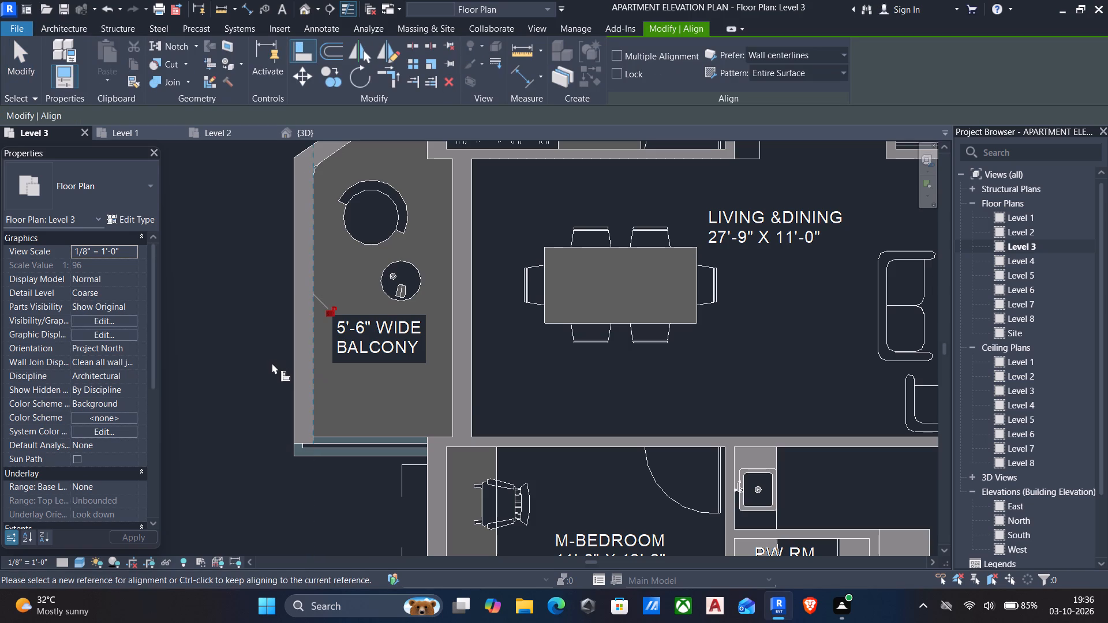
key("Escape")
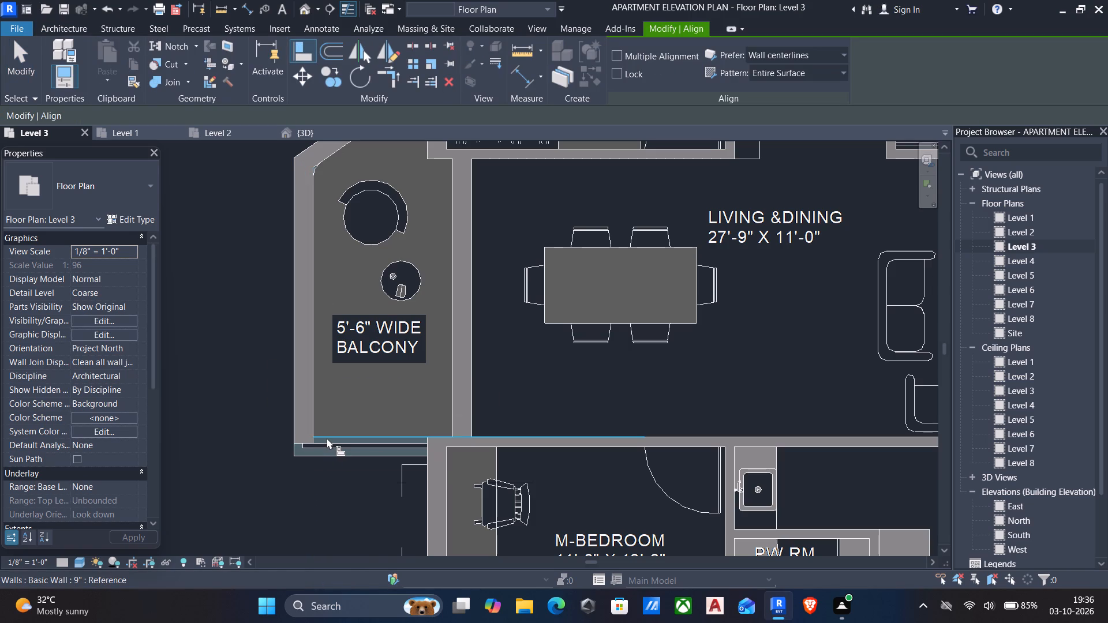
left_click(328, 438)
left_click(308, 442)
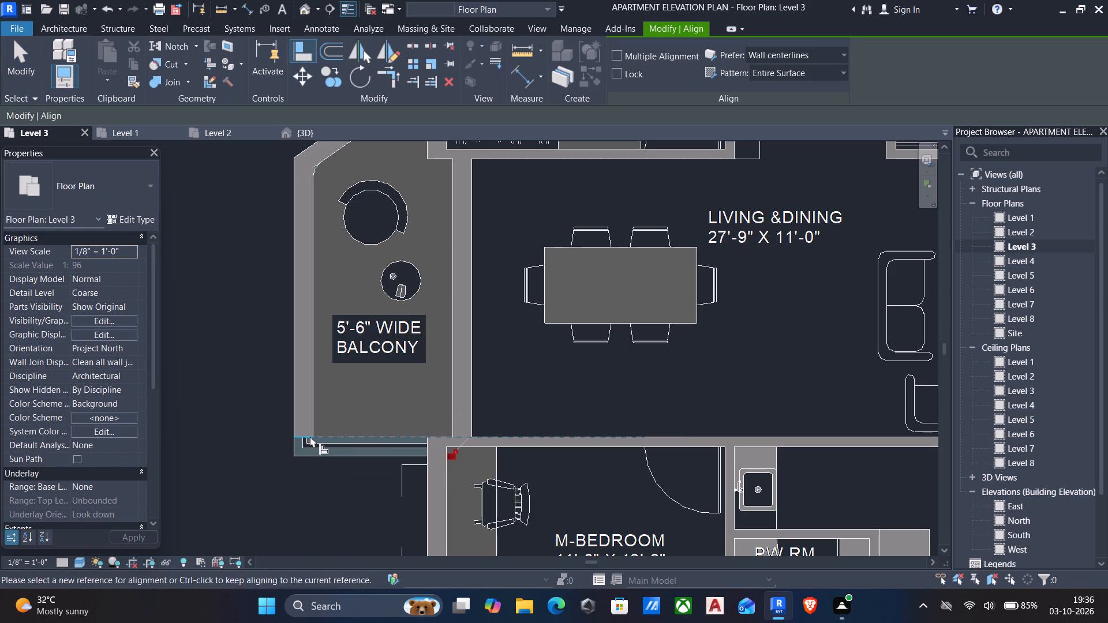
key("Escape")
key("Escape")
Create a similar 9" wall along the balcony's short edge next to the M-Bedroom by picking its plan line.
left_click(303, 397)
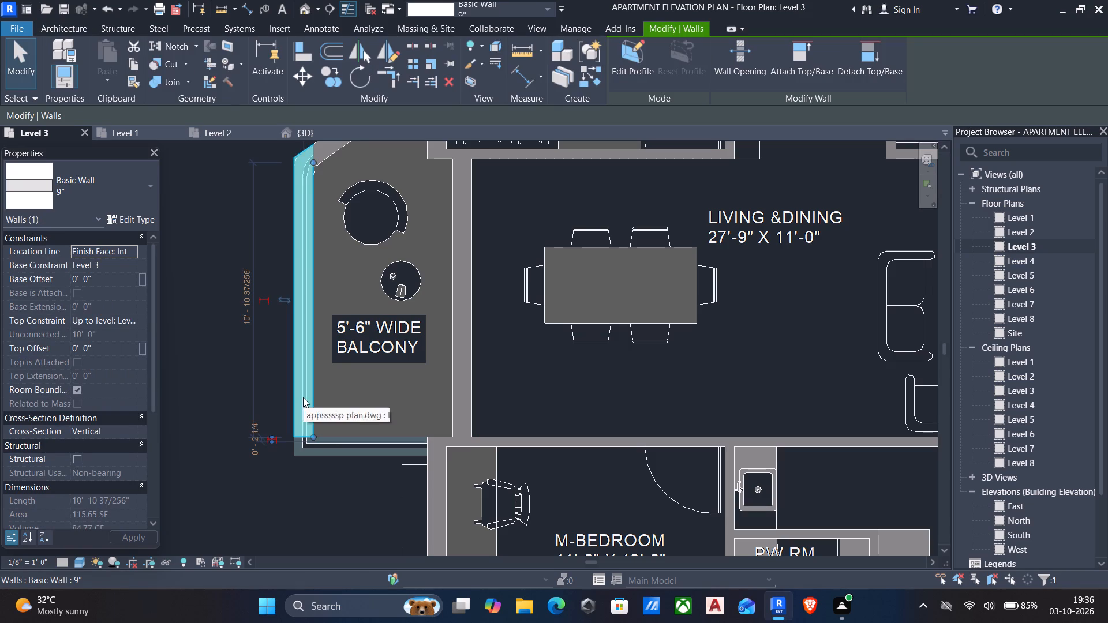
type("cs")
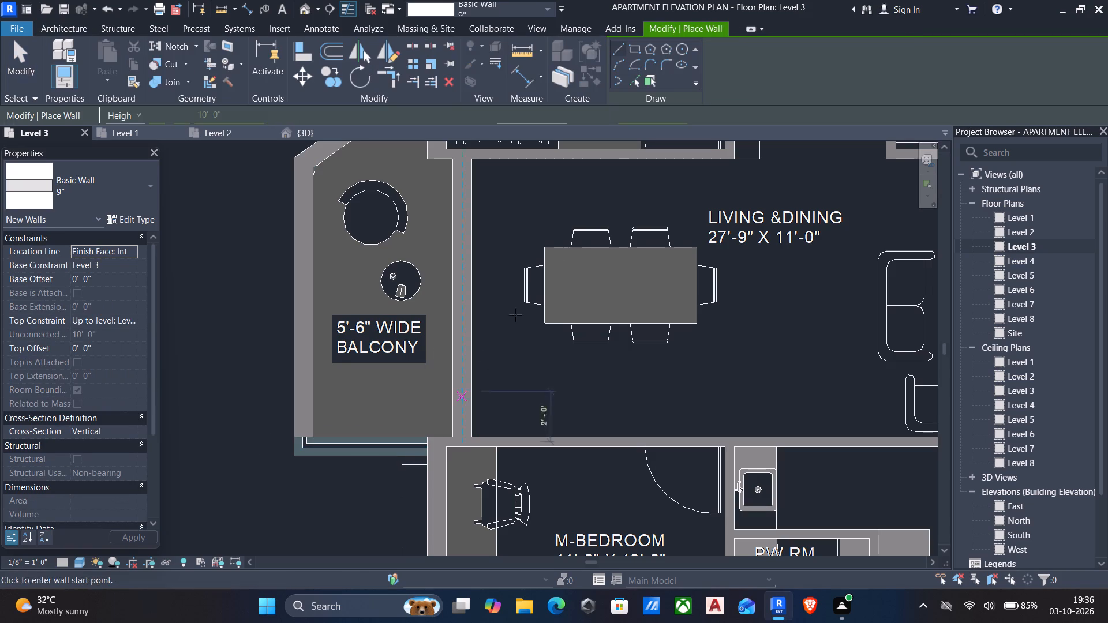
left_click(637, 79)
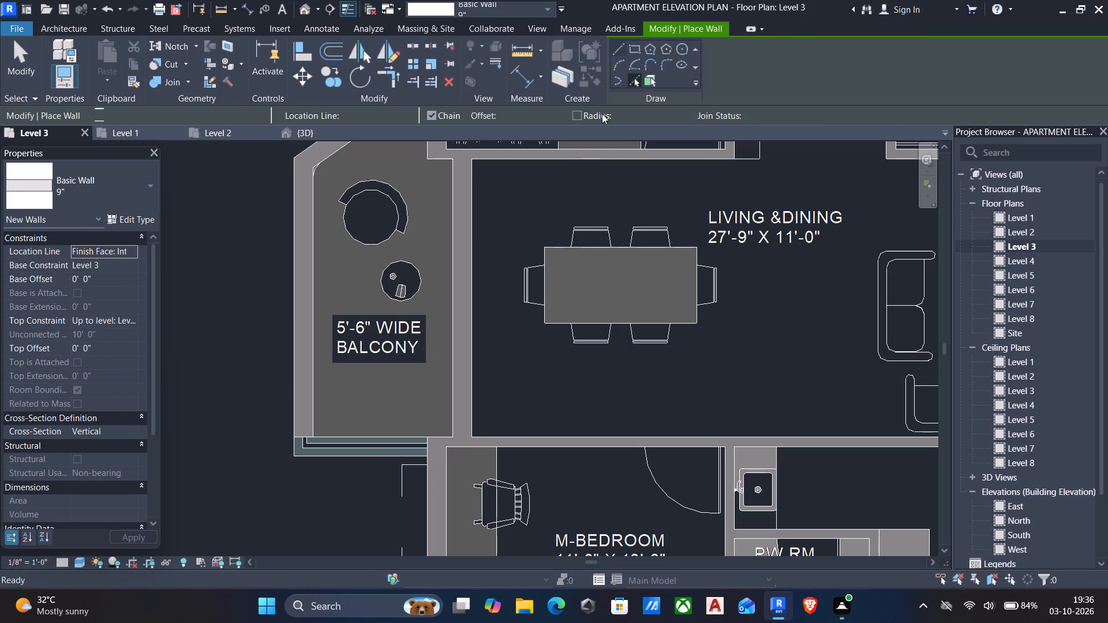
left_click(407, 444)
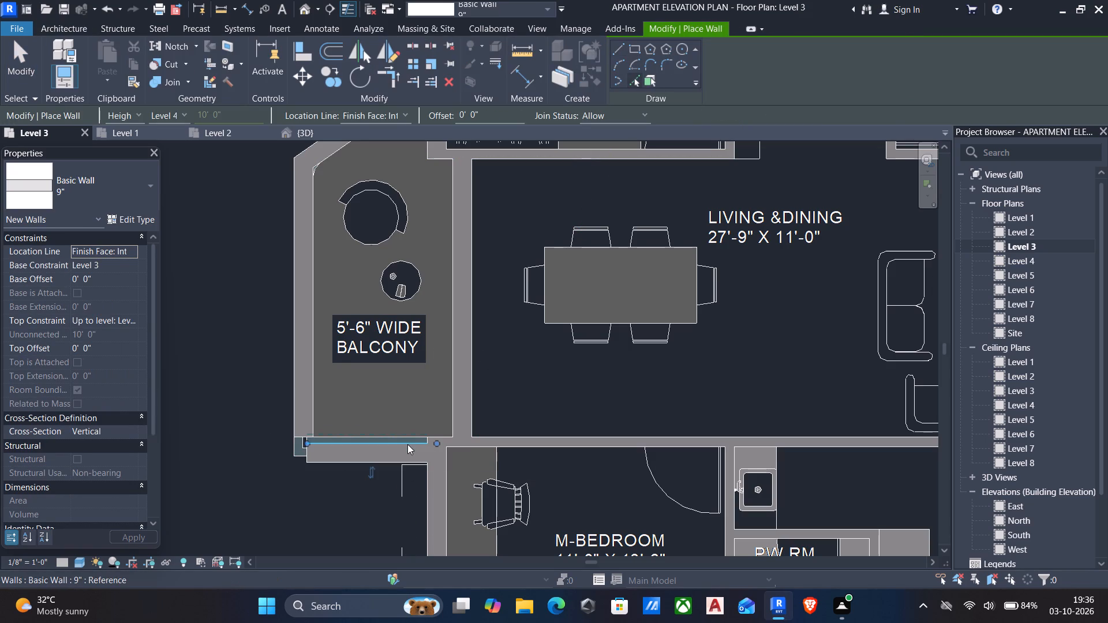
key("Escape")
key("Escape")
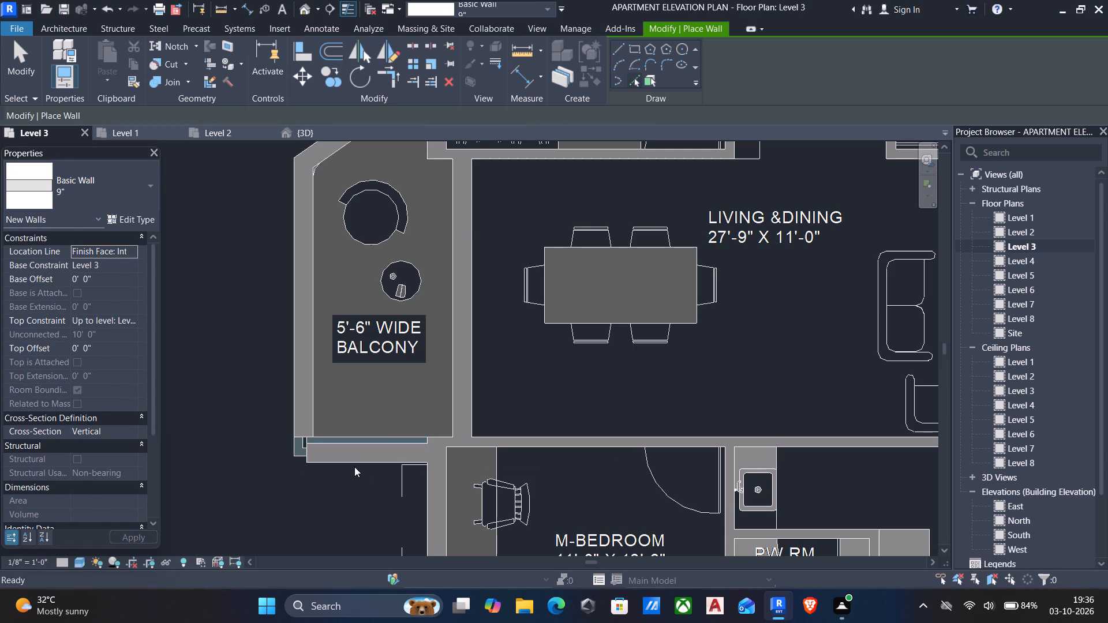
Align the short balcony wall's inner face with the imported balcony floor edge near the M-Bedroom.
type("al")
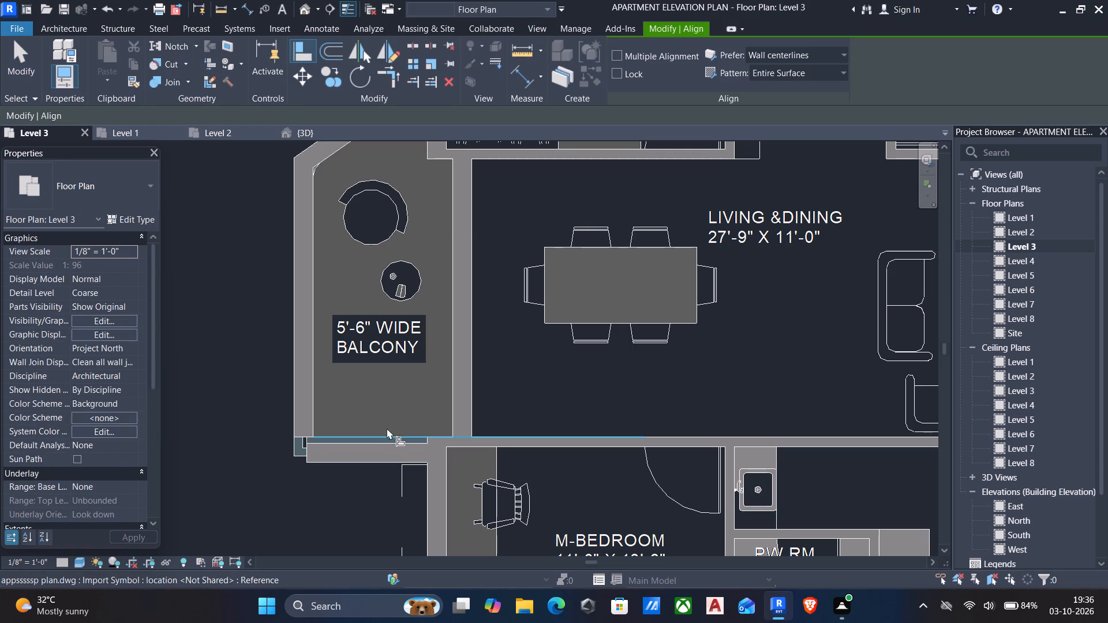
left_click(374, 435)
left_click(366, 442)
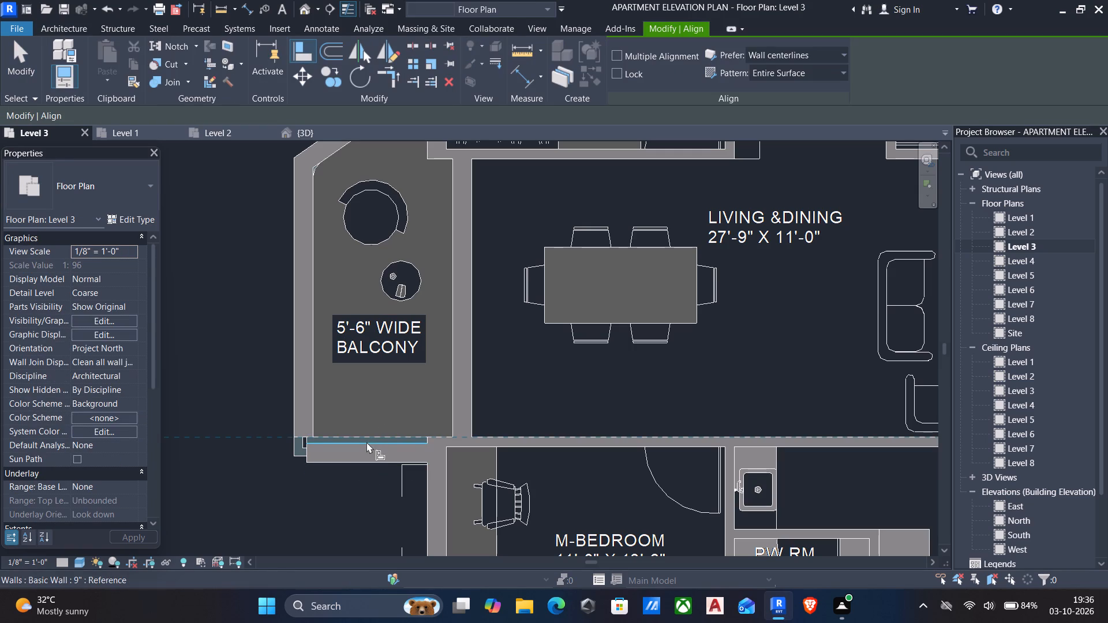
scroll(289, 460, "down", 3)
middle_click_drag(286, 419, 303, 445)
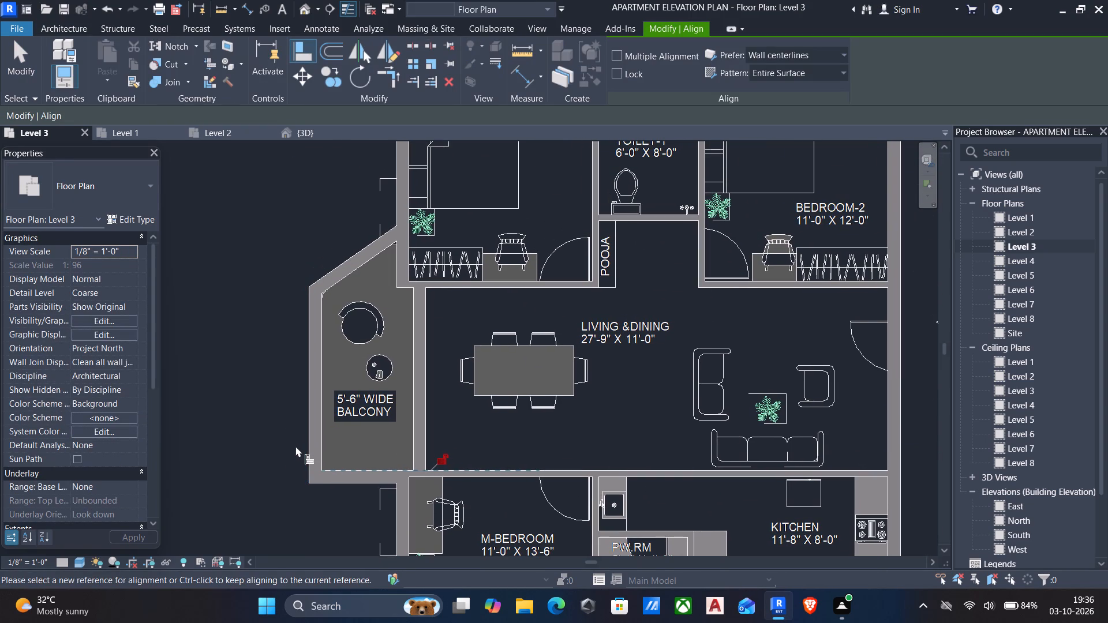
scroll(354, 249, "up", 5)
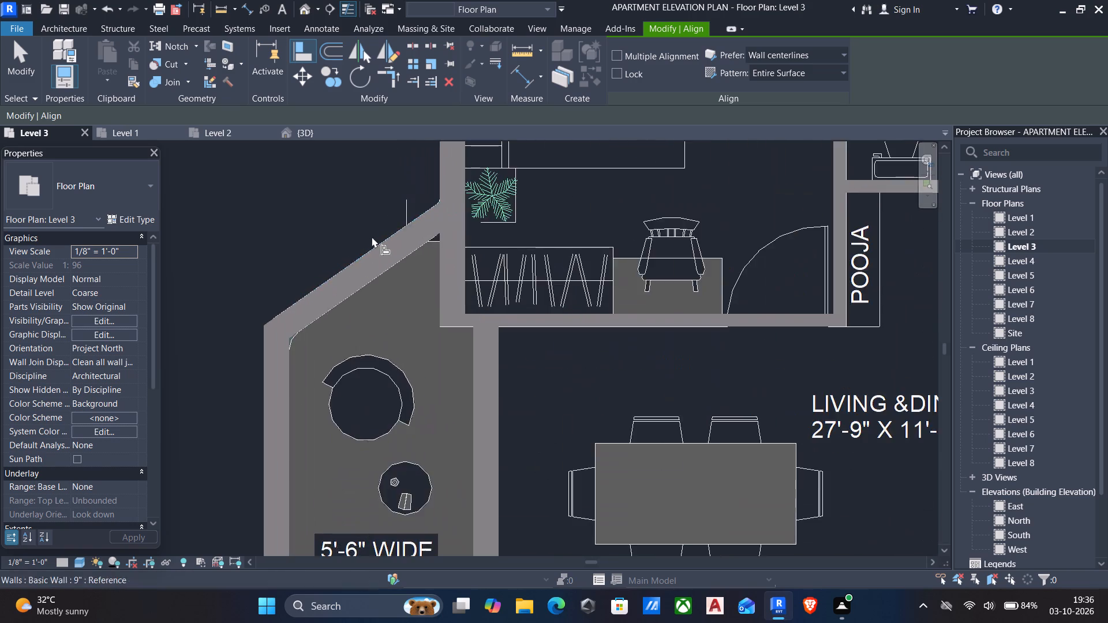
scroll(377, 230, "up", 5)
scroll(473, 257, "up", 5)
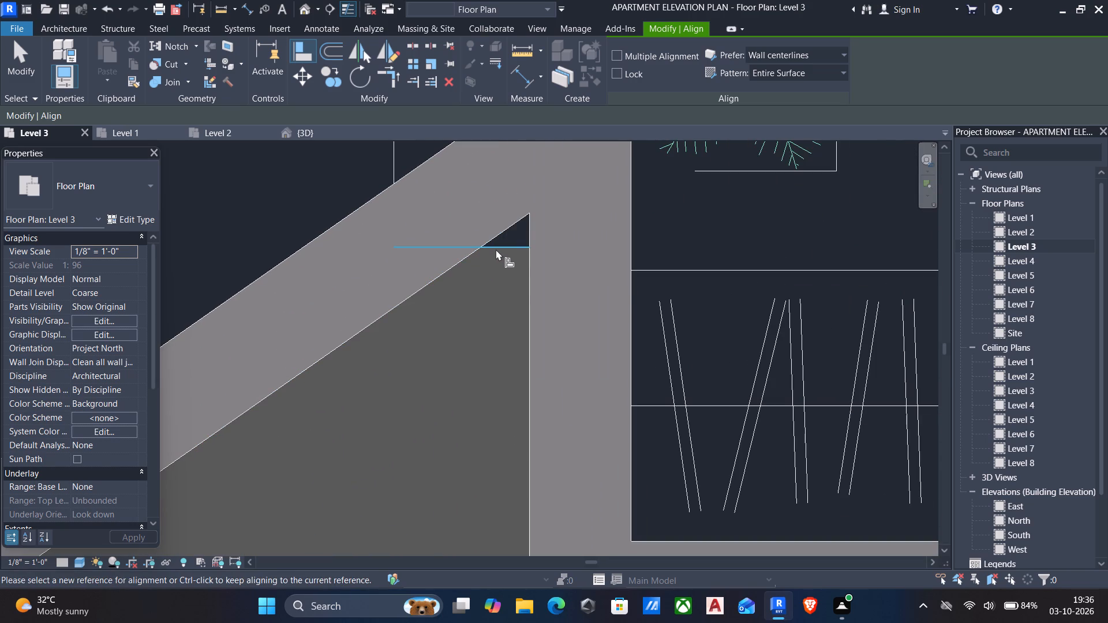
key("Escape")
scroll(496, 249, "down", 2)
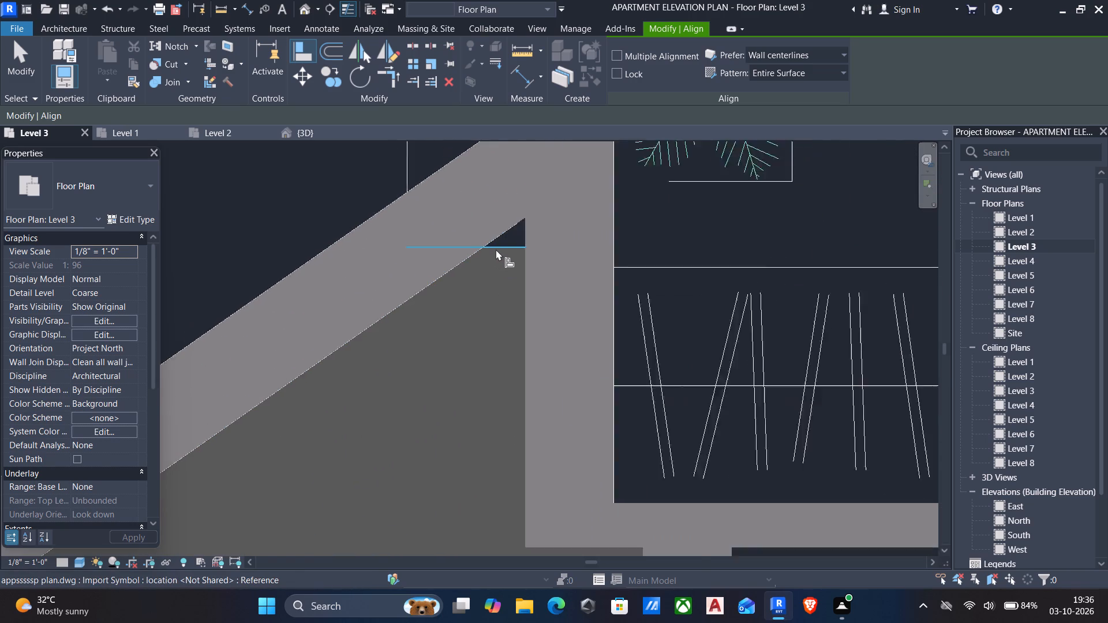
Examine the corner joins of the 1572 sft unit's 9" balcony walls, including the angled wall's two ends.
scroll(496, 249, "down", 2)
key("Escape")
scroll(432, 235, "down", 5)
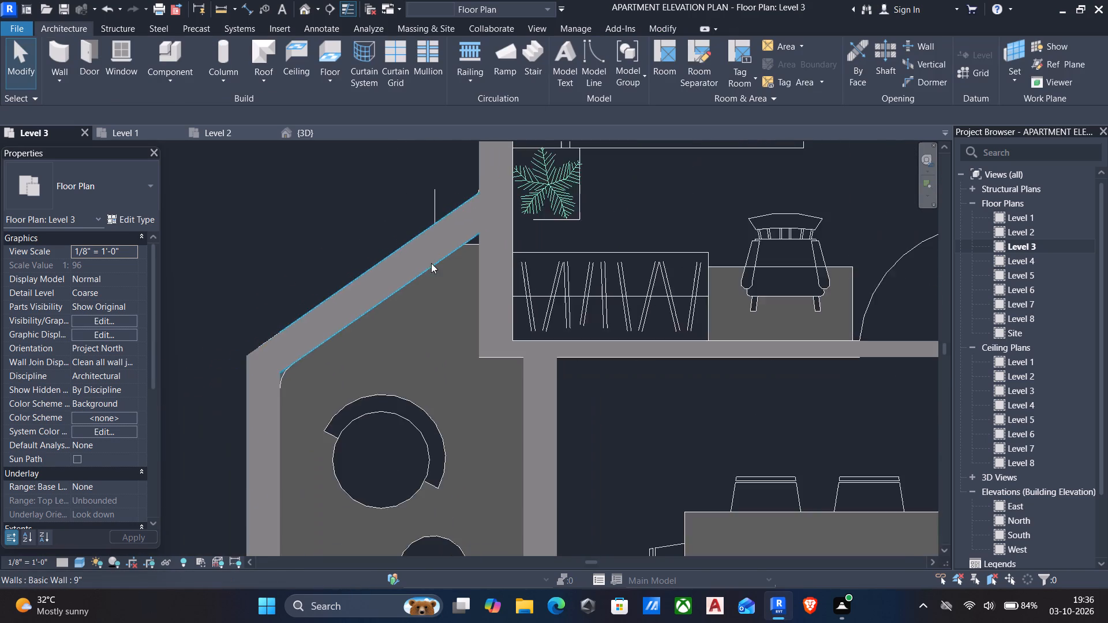
scroll(265, 366, "up", 10)
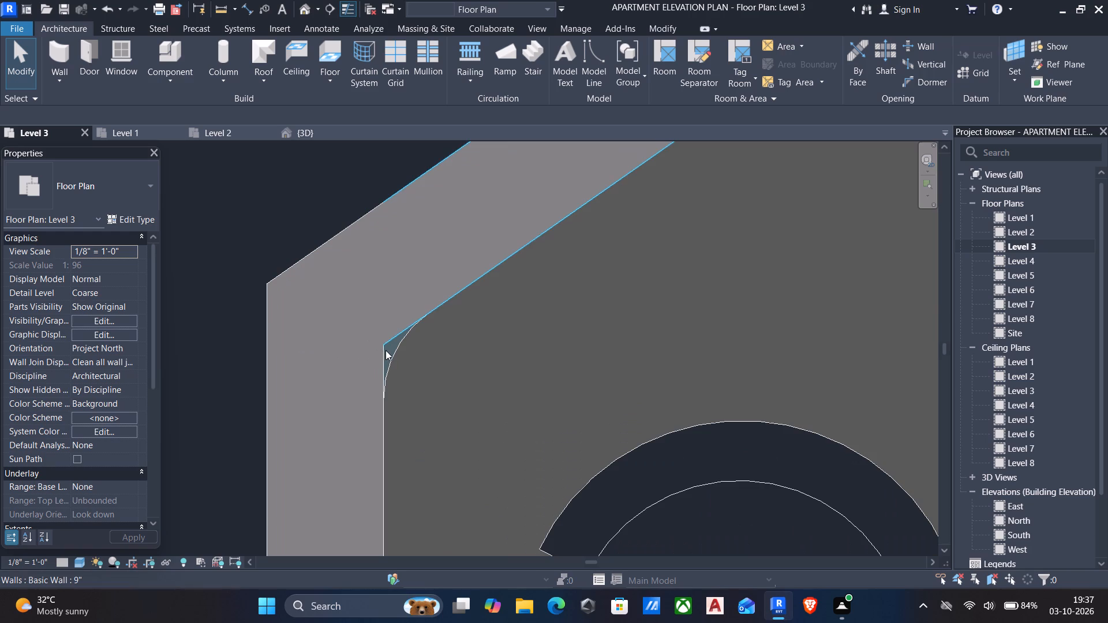
left_click(342, 230)
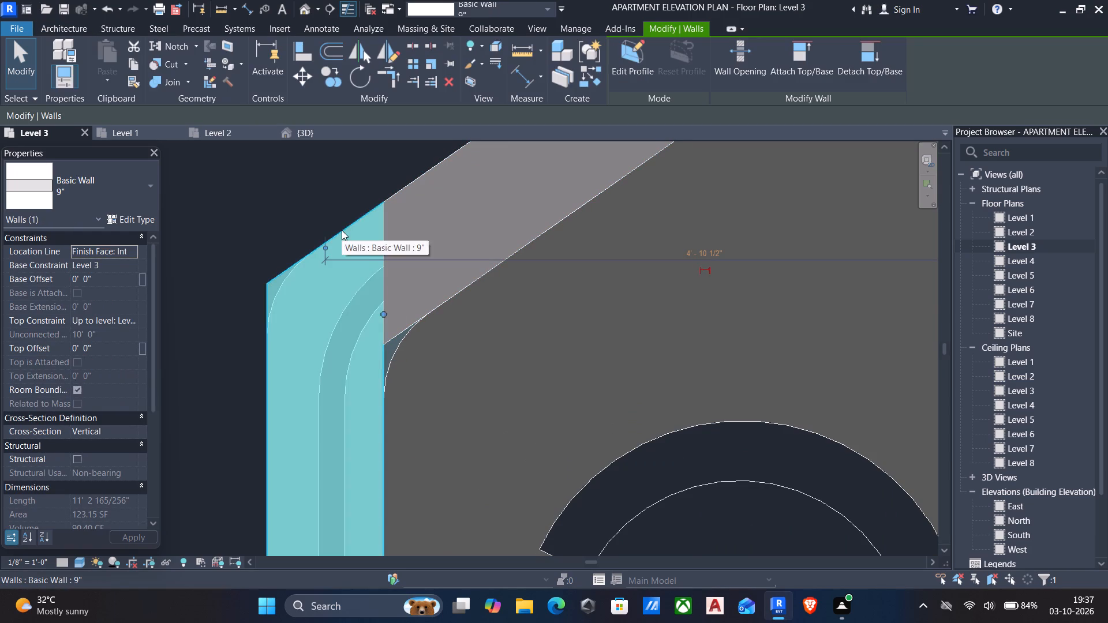
scroll(417, 341, "down", 4)
left_click(429, 313)
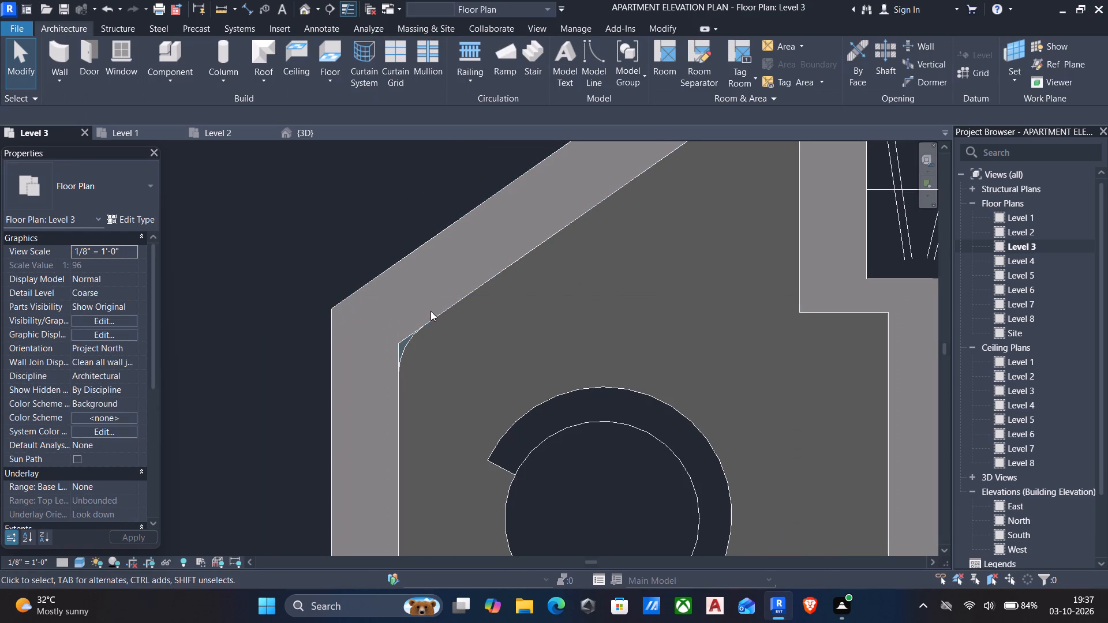
left_click(419, 329)
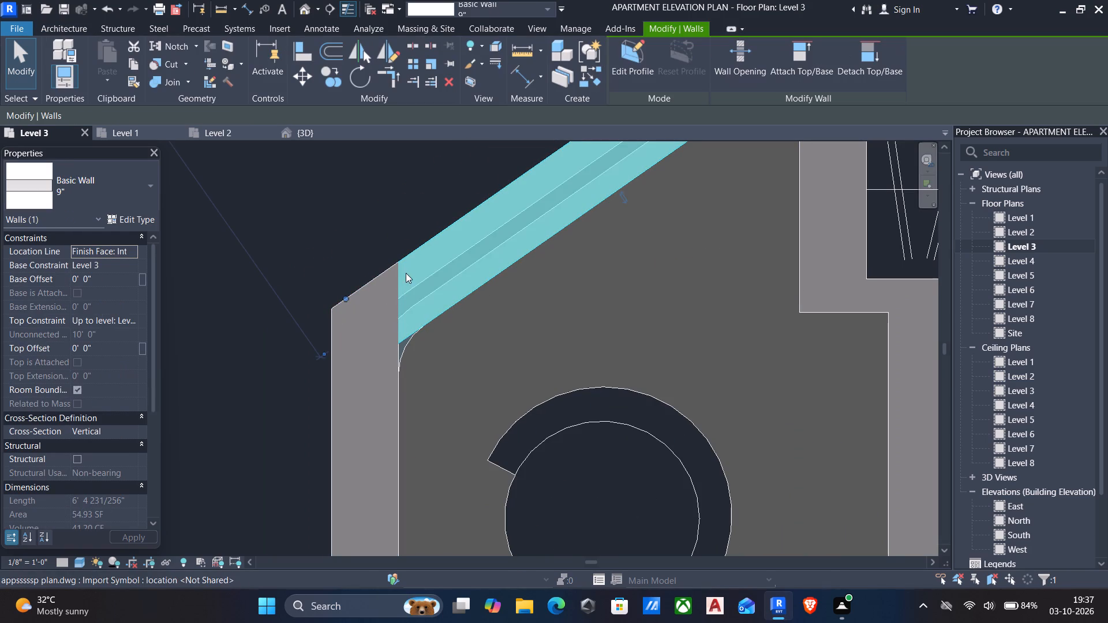
scroll(424, 268, "down", 5)
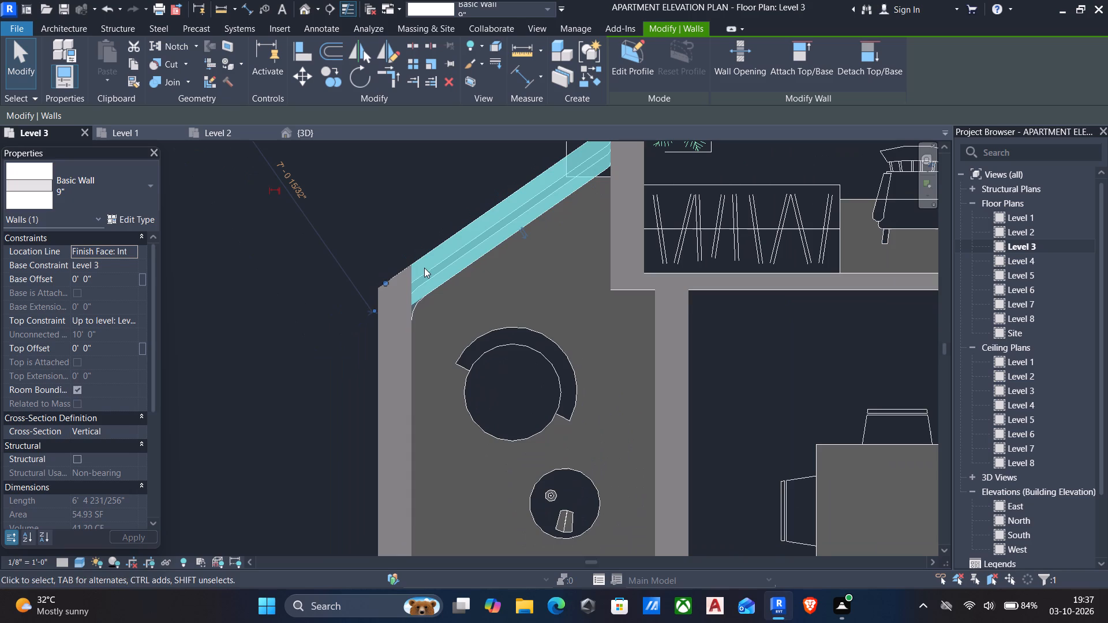
scroll(435, 224, "down", 5)
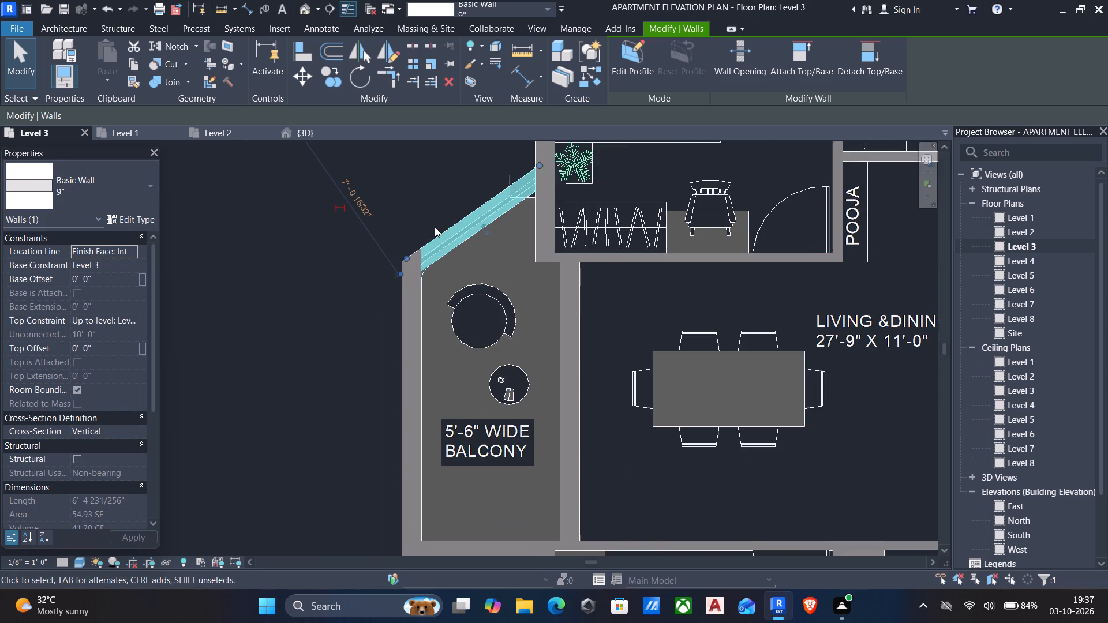
scroll(435, 228, "down", 4)
key("Escape")
scroll(375, 352, "down", 1)
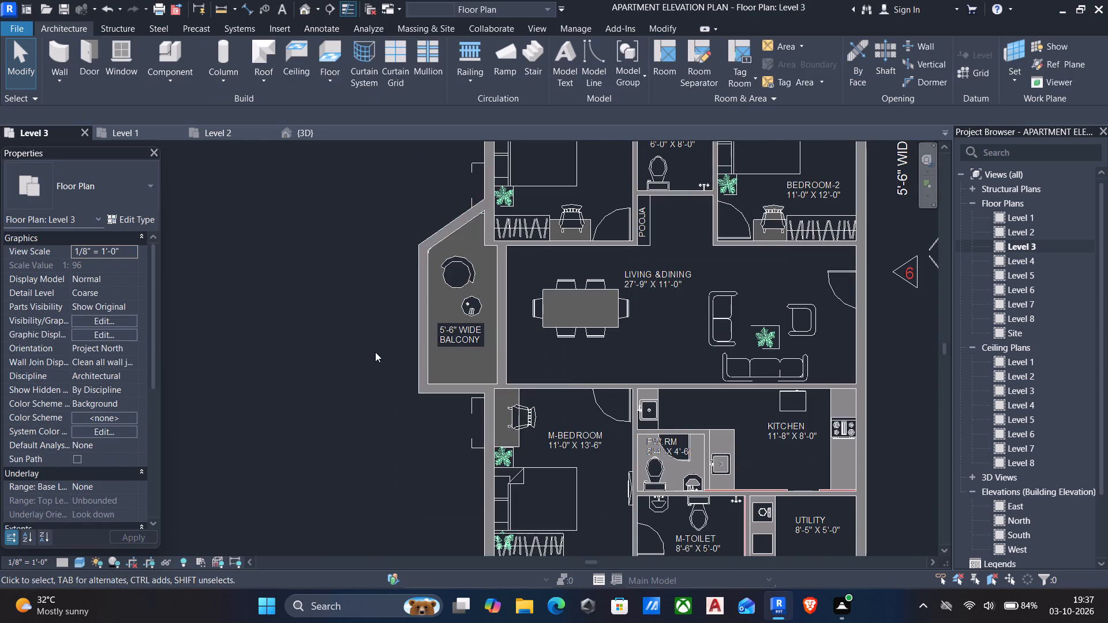
Create 9" walls along the short, long and angled outer edges of the 1457 sft unit's 5'-0" wide balcony by picking plan lines.
scroll(375, 352, "down", 2)
middle_click_drag(385, 333, 375, 344)
scroll(375, 344, "down", 4)
scroll(615, 386, "down", 2)
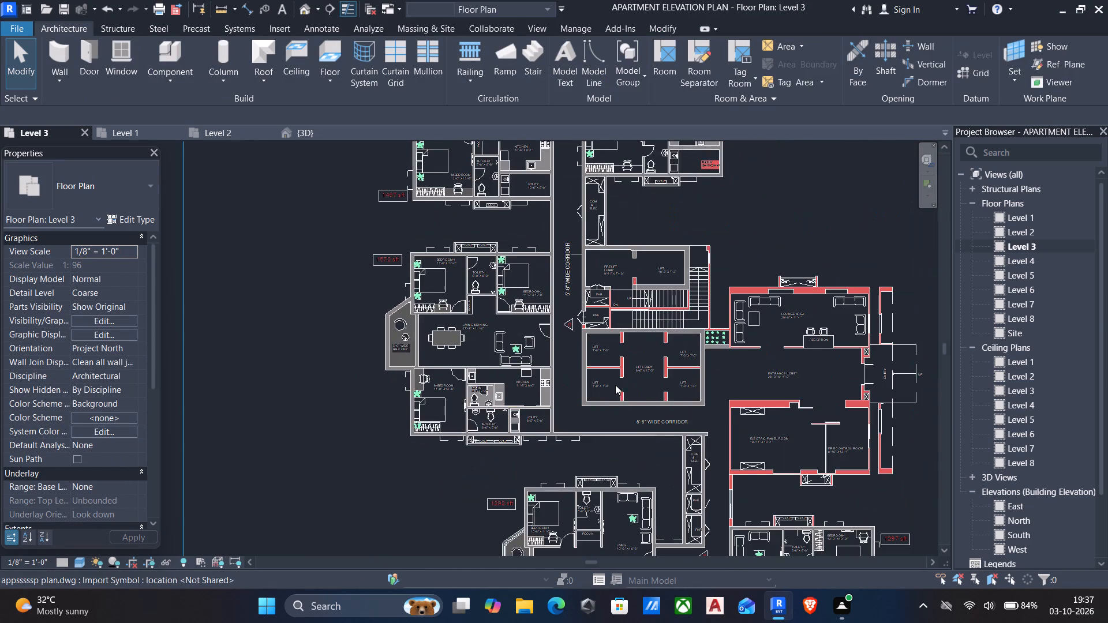
middle_click_drag(451, 270, 453, 302)
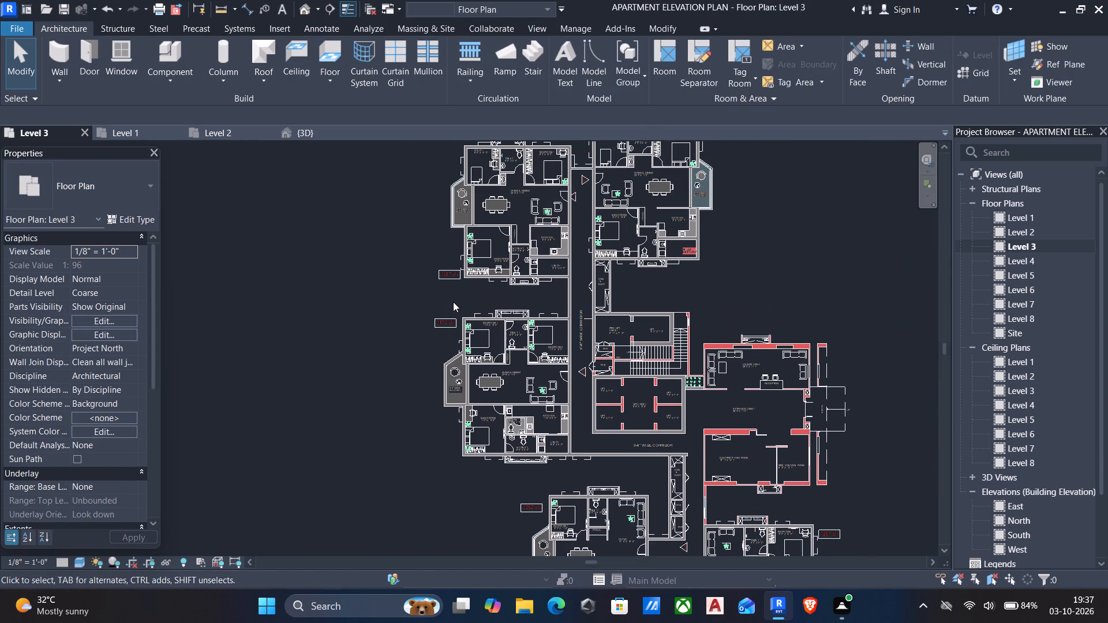
scroll(452, 222, "up", 5)
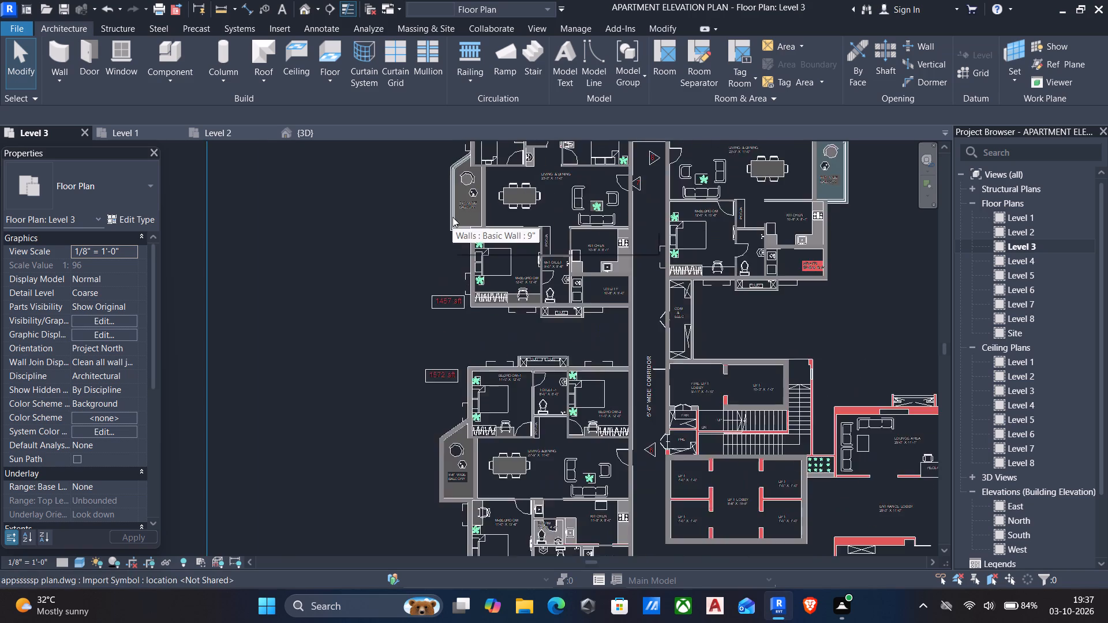
scroll(452, 217, "up", 3)
middle_click_drag(462, 238, 462, 288)
scroll(462, 288, "up", 1)
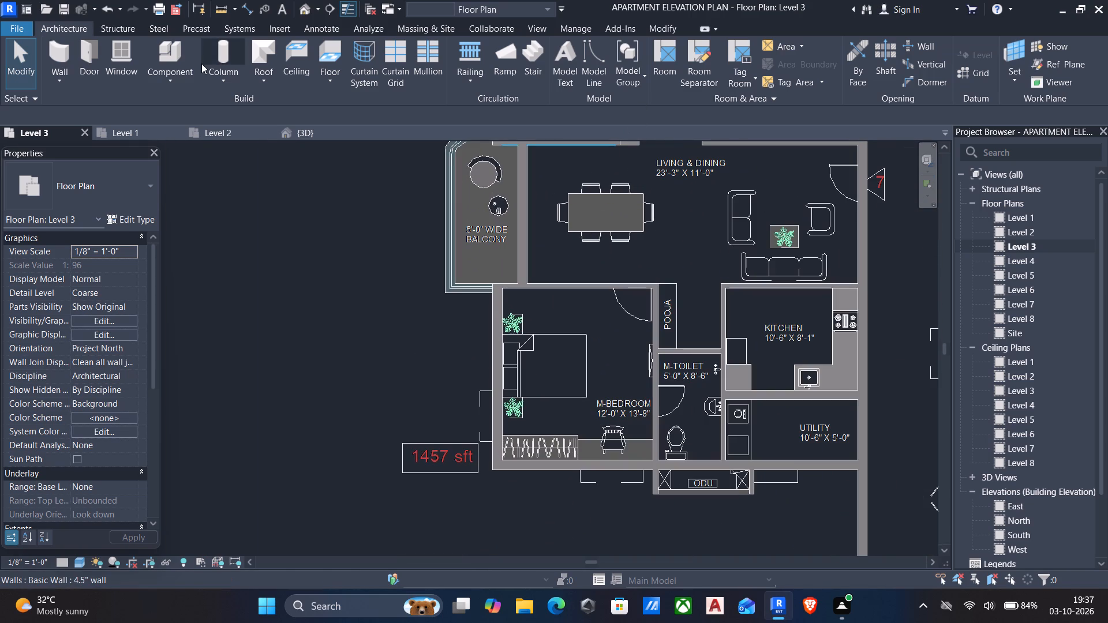
key("w")
key("a")
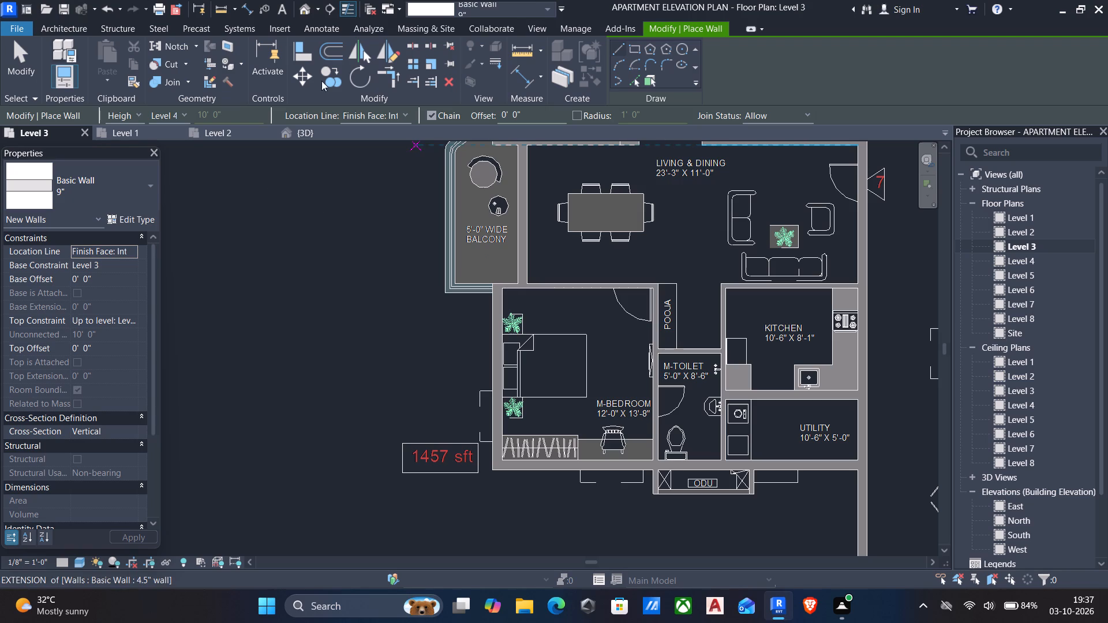
left_click(632, 77)
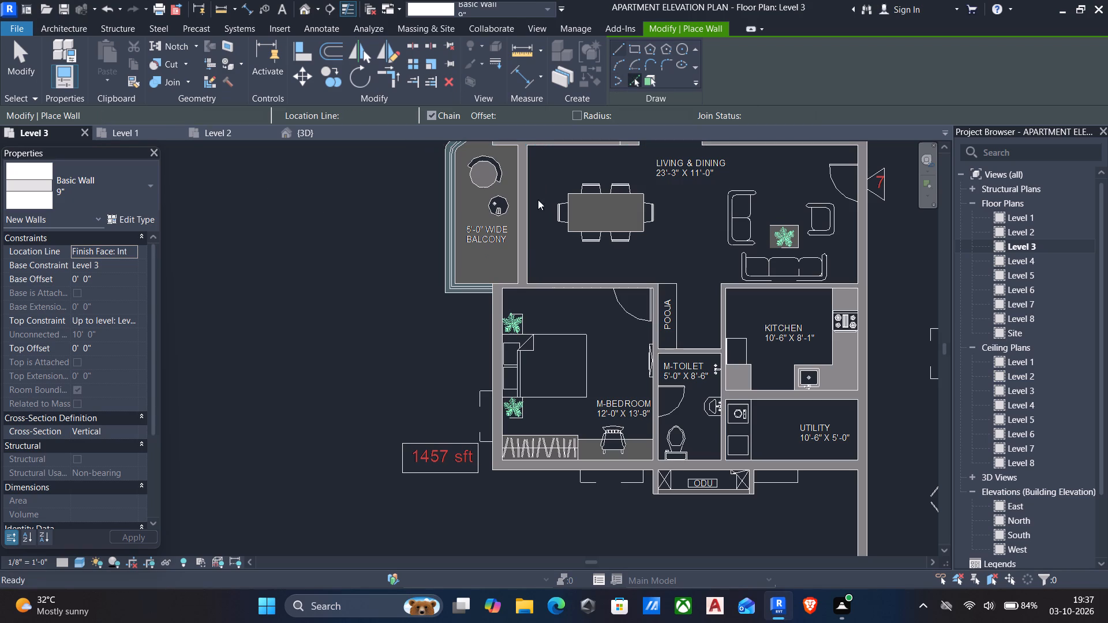
scroll(470, 287, "up", 1)
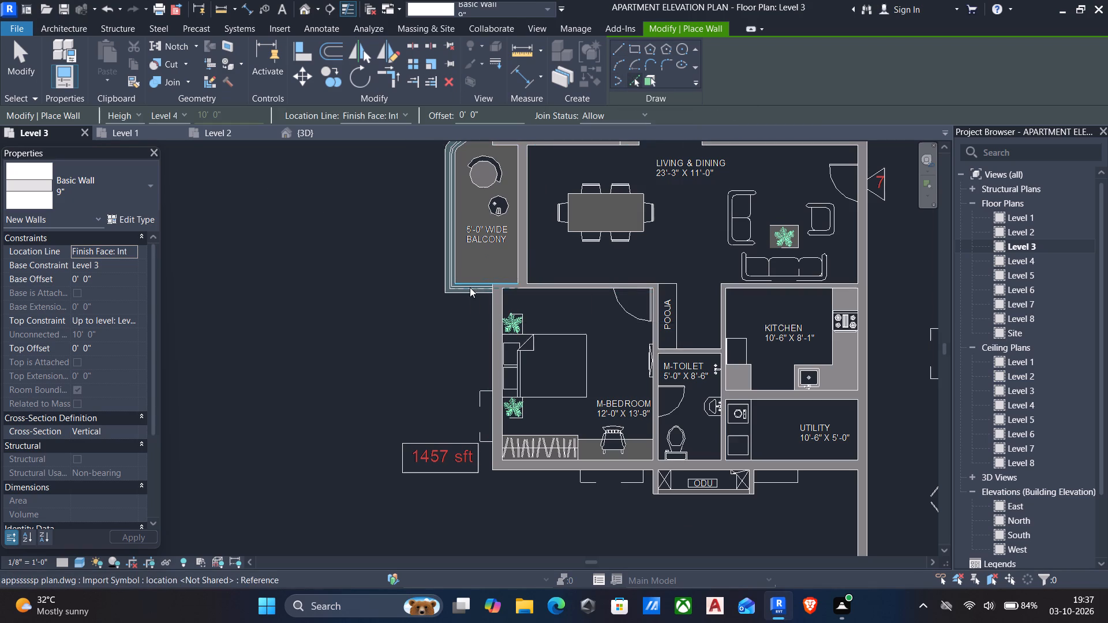
scroll(470, 287, "up", 4)
left_click(470, 287)
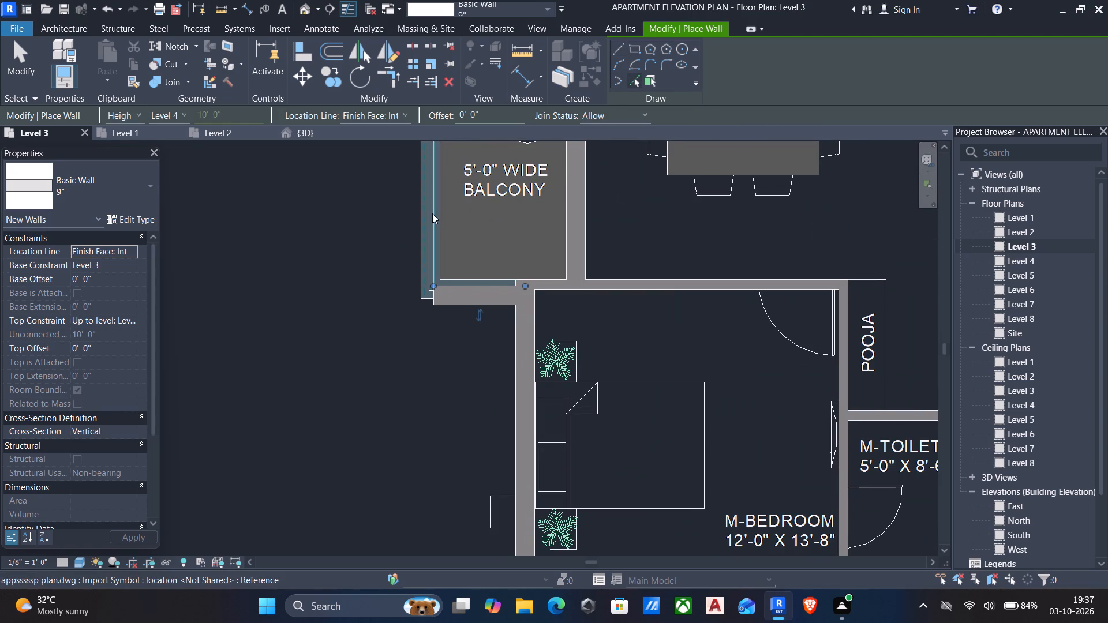
left_click(432, 213)
scroll(401, 227, "down", 3)
middle_click_drag(395, 242, 420, 399)
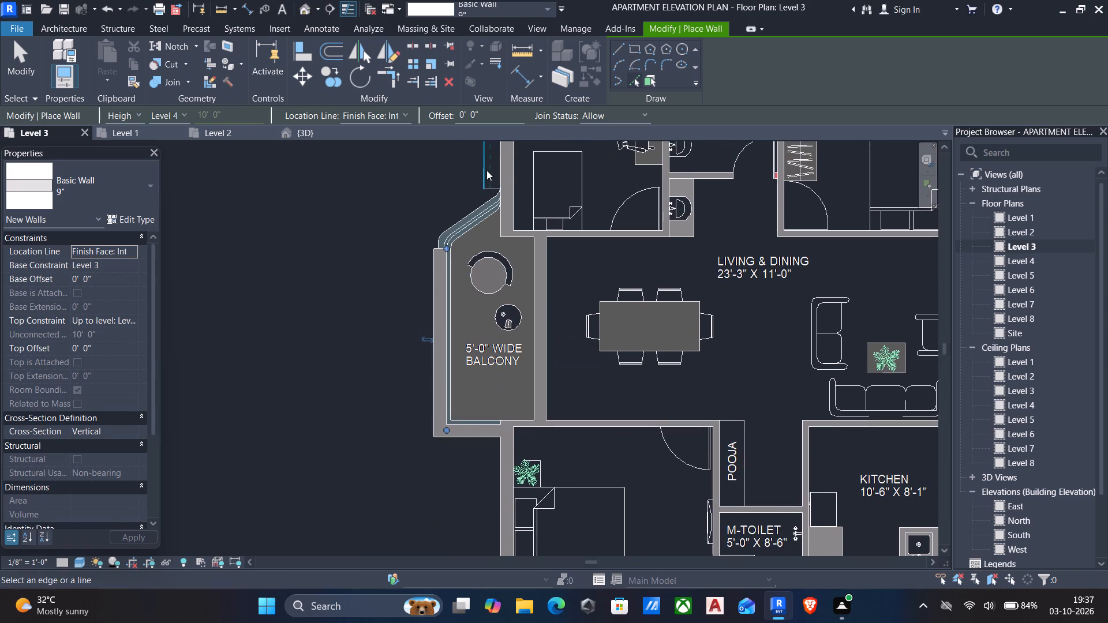
scroll(470, 220, "up", 4)
left_click(470, 220)
Set the location line for new walls to Finish Face: Exterior and leave wall placement.
left_click(378, 121)
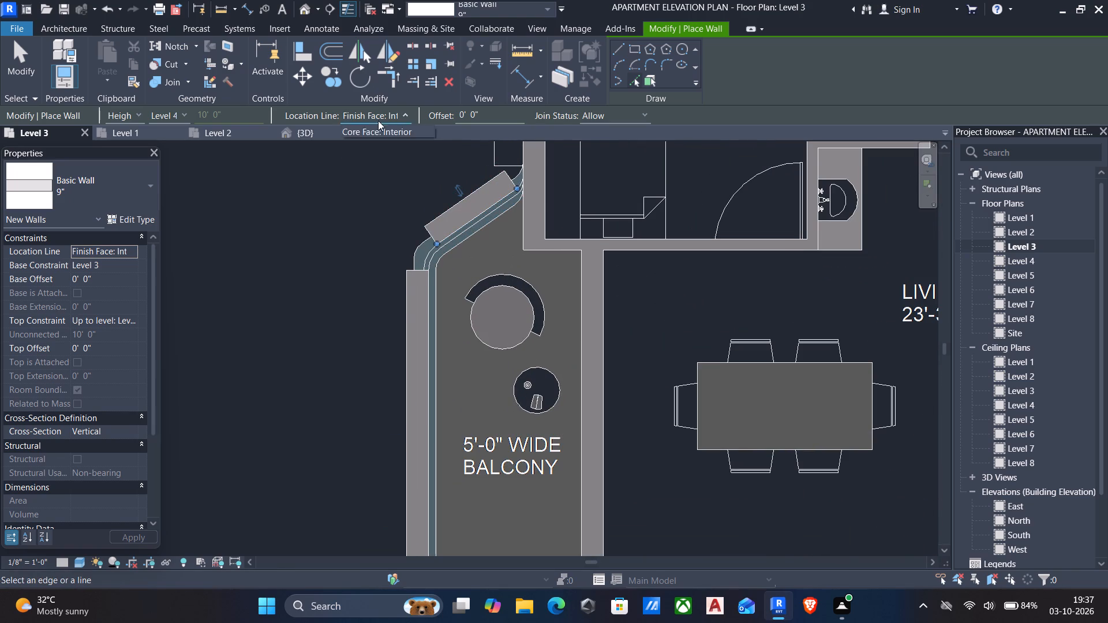
left_click(373, 150)
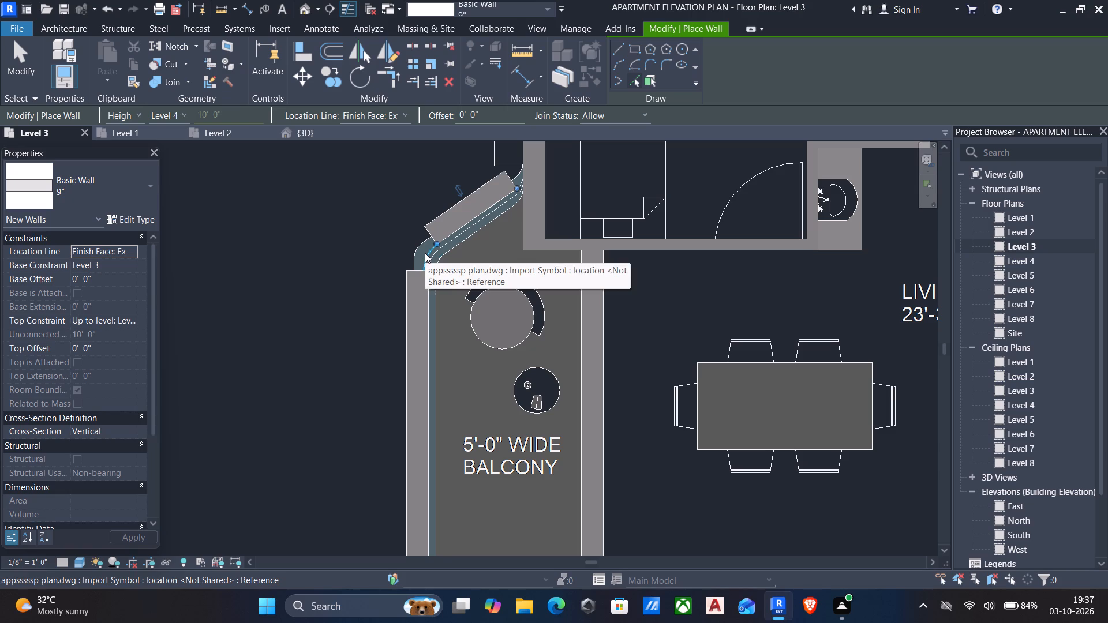
key("Escape")
middle_click_drag(374, 265, 415, 235)
key("Escape")
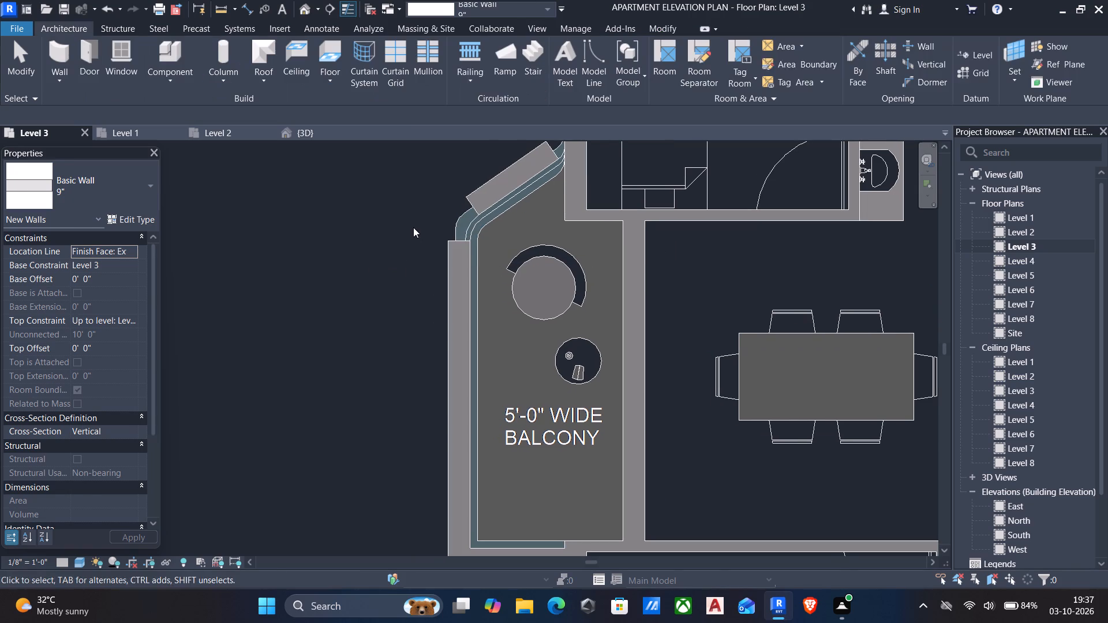
Align the angled balcony wall's inner face with the imported angled balcony floor edge.
type("al")
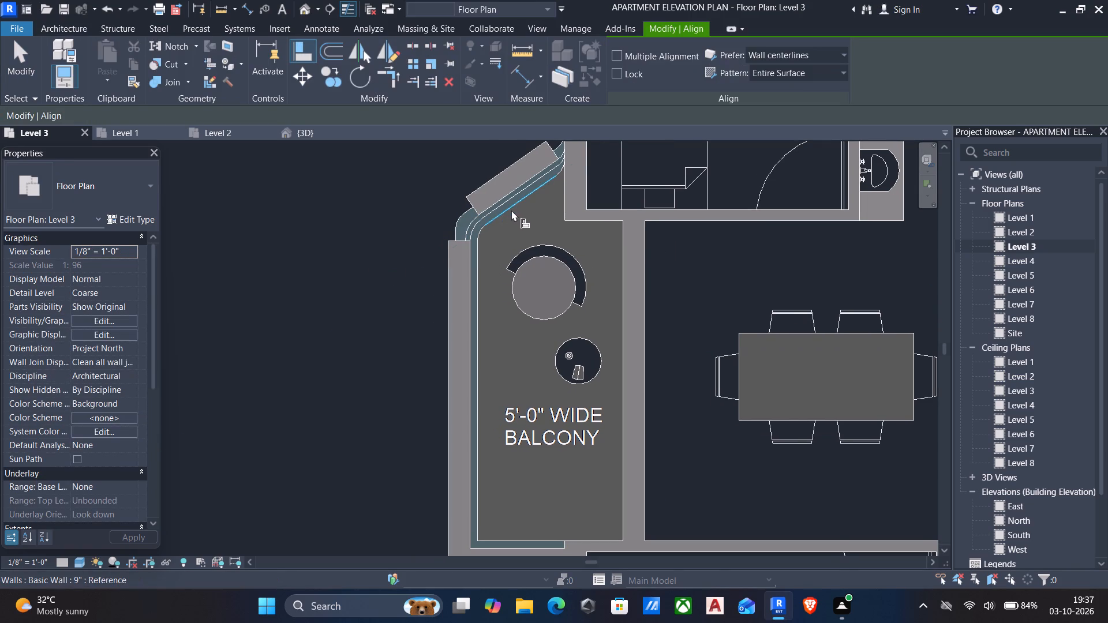
left_click(511, 210)
left_click(509, 194)
left_click(478, 242)
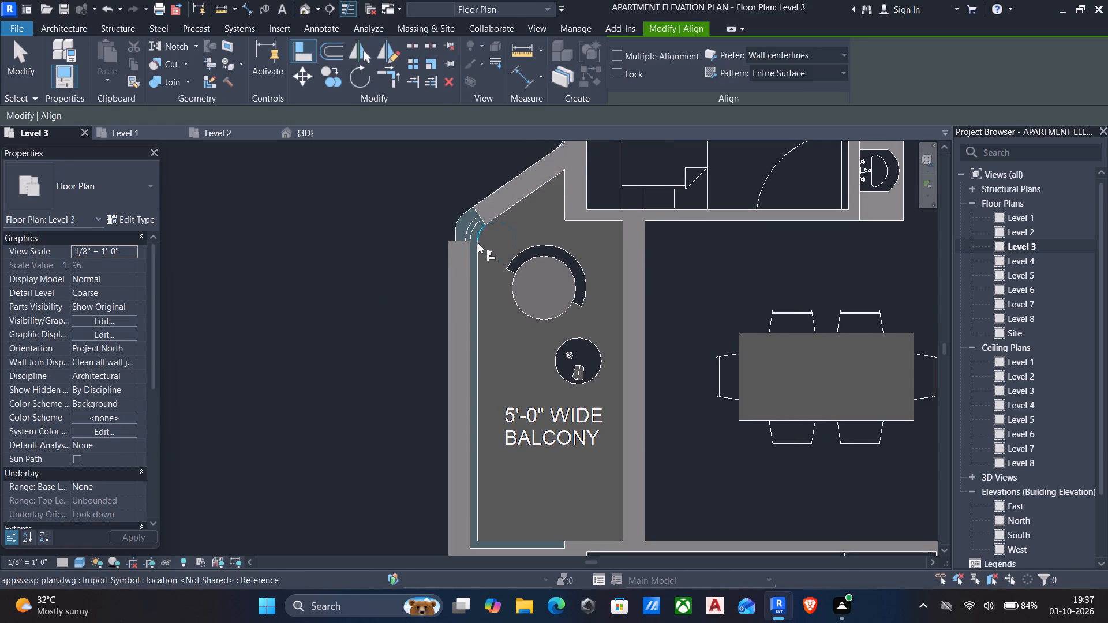
key("Escape")
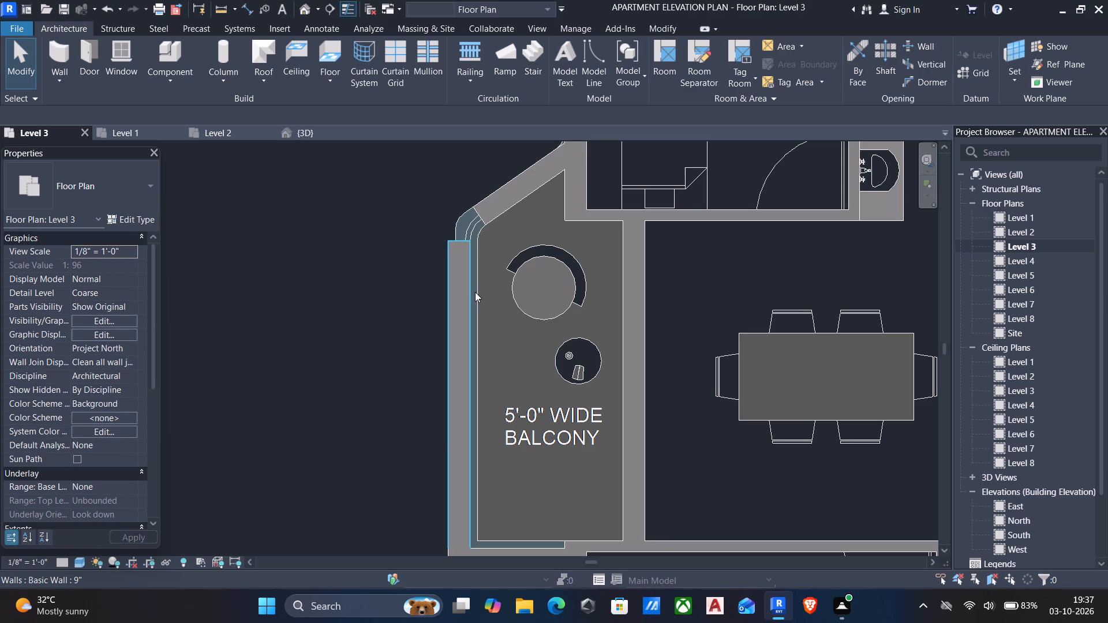
Align the inner faces of the long balcony wall and the short wall near the M-Bedroom with the imported balcony floor edges.
type("al")
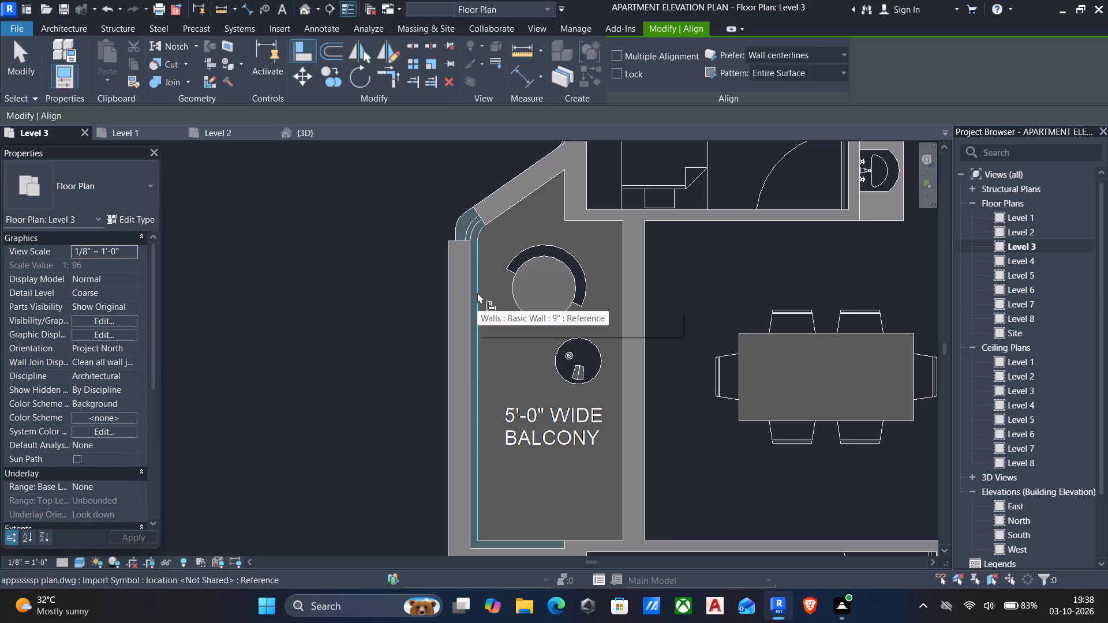
left_click(477, 292)
left_click(470, 298)
scroll(468, 301, "down", 5)
middle_click_drag(461, 329, 463, 303)
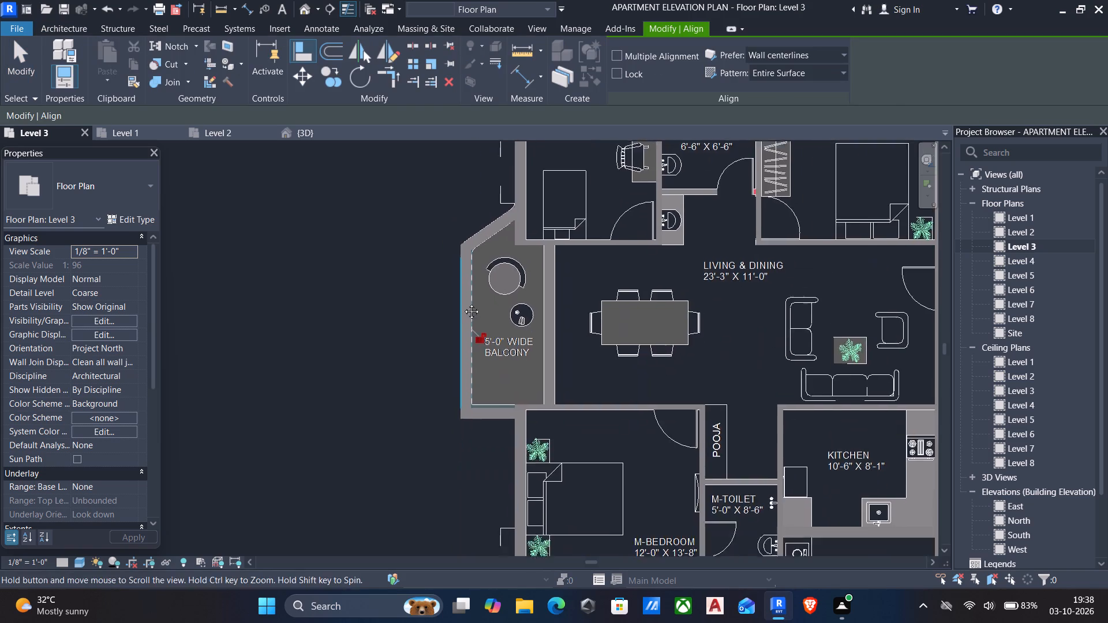
middle_click_drag(463, 303, 463, 302)
scroll(464, 299, "up", 1)
scroll(501, 438, "up", 4)
left_click(495, 396)
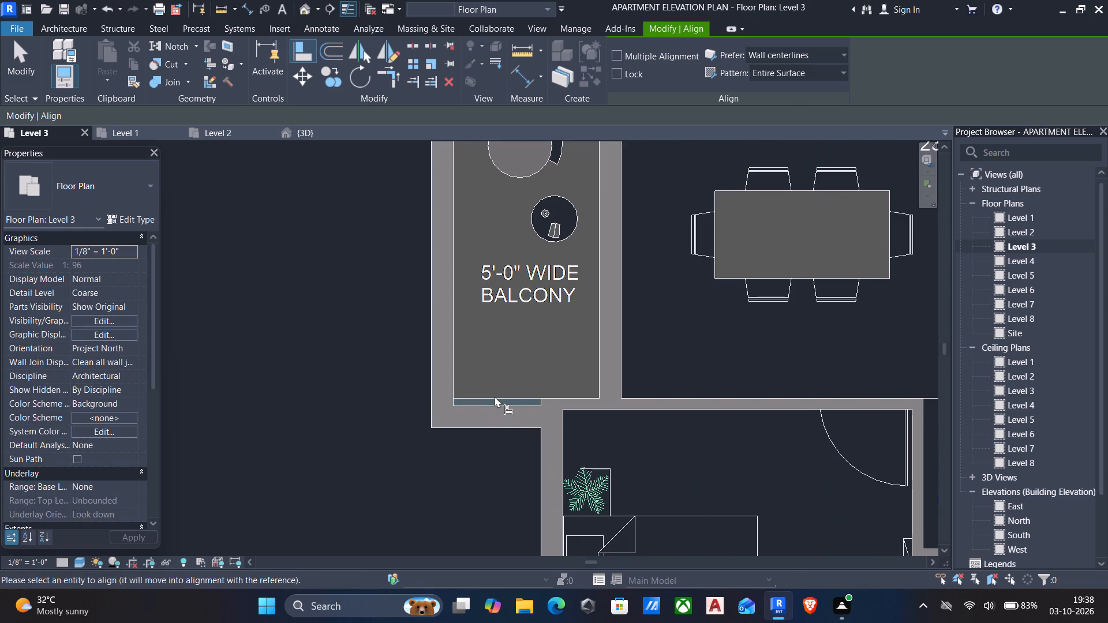
left_click(492, 401)
Examine the Level 3 plan across the units and corridor for balconies that still lack walls.
scroll(492, 401, "down", 11)
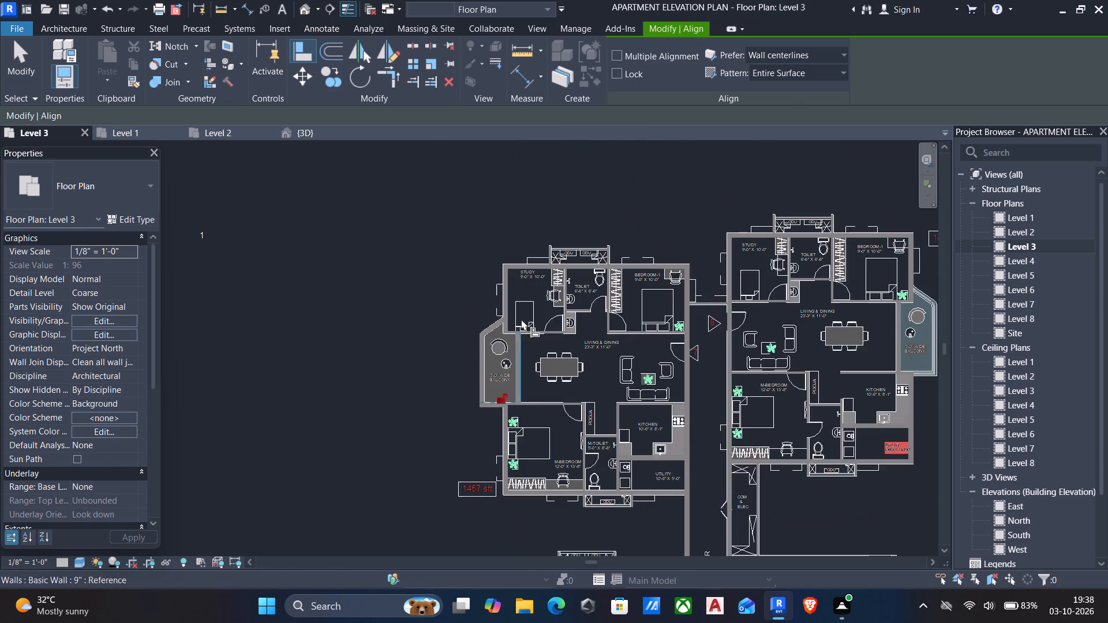
scroll(521, 291, "up", 11)
scroll(519, 285, "down", 6)
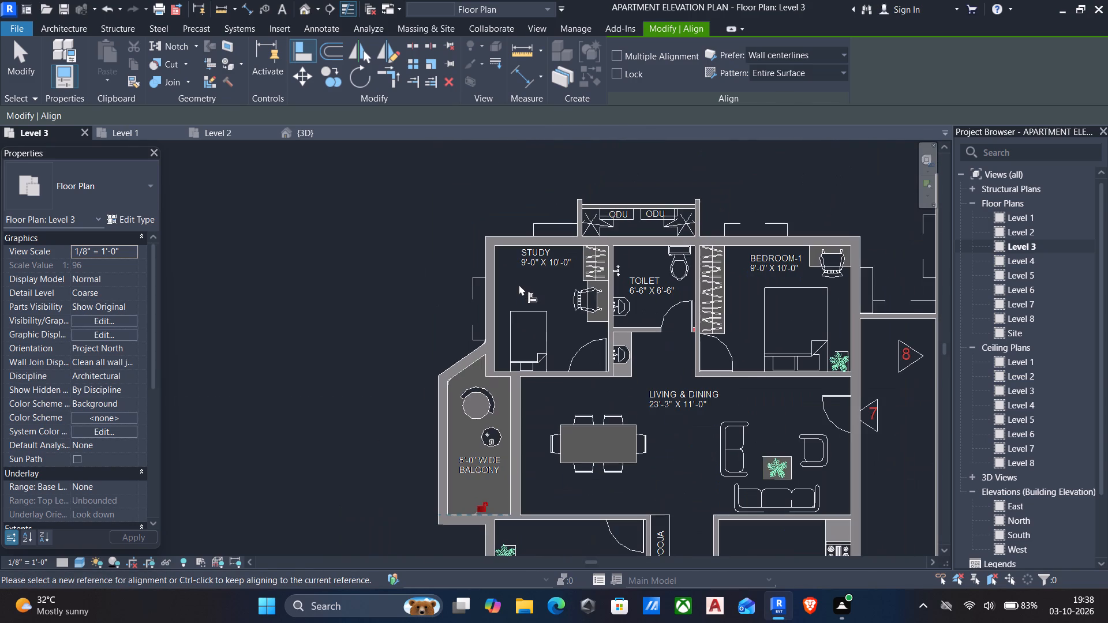
scroll(649, 264, "down", 4)
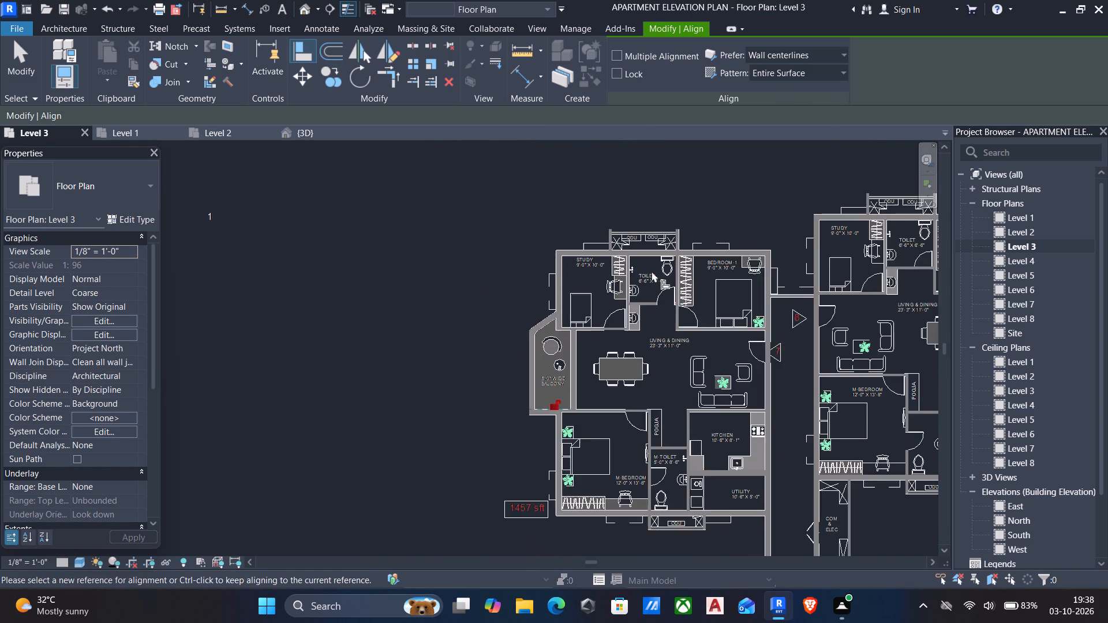
scroll(668, 306, "down", 4)
middle_click_drag(669, 350, 528, 189)
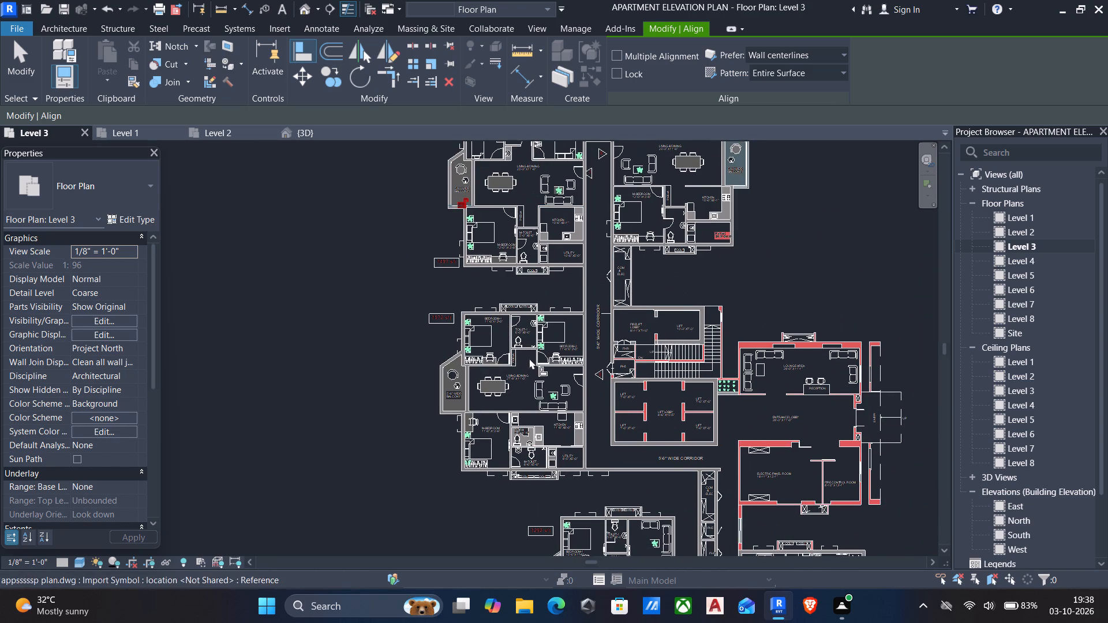
middle_click_drag(529, 361, 520, 329)
middle_click_drag(530, 476, 528, 441)
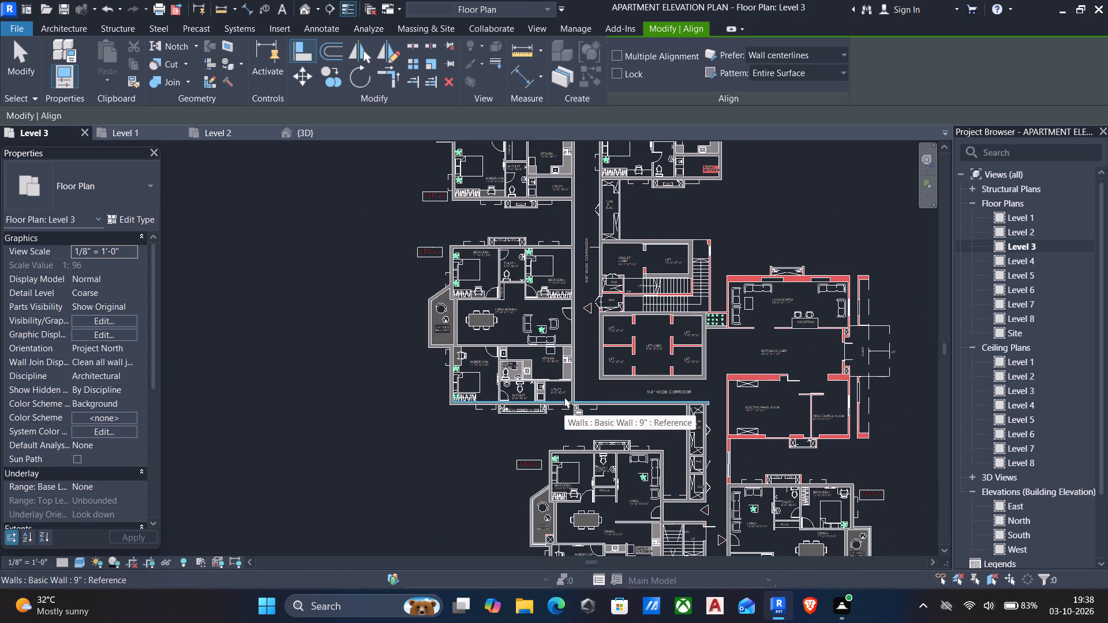
scroll(564, 398, "down", 2)
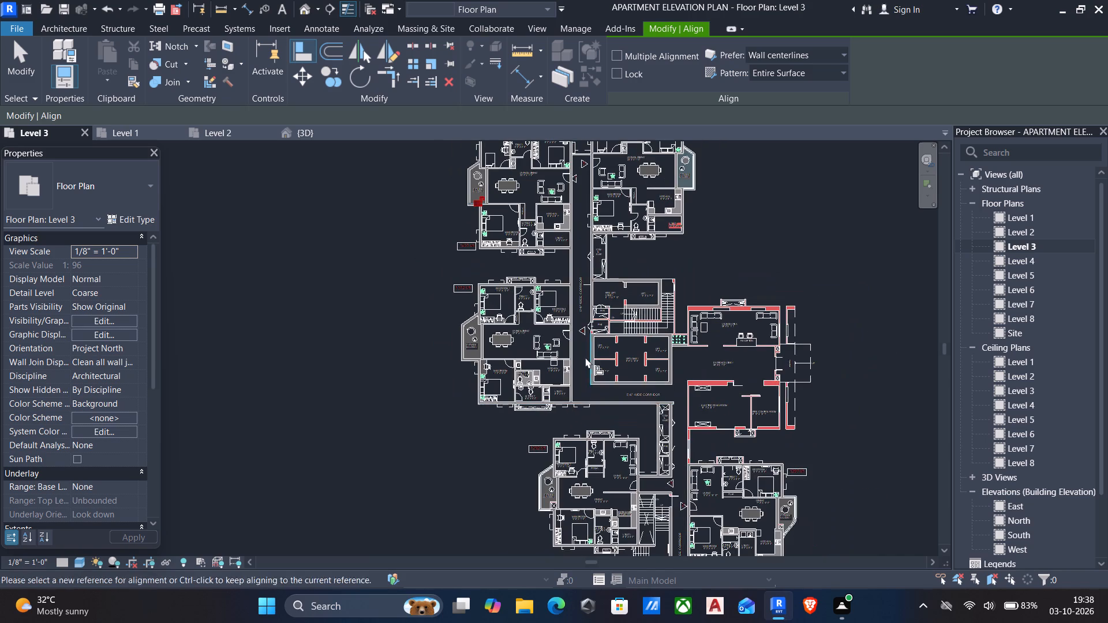
middle_click_drag(585, 357, 572, 453)
scroll(497, 212, "up", 4)
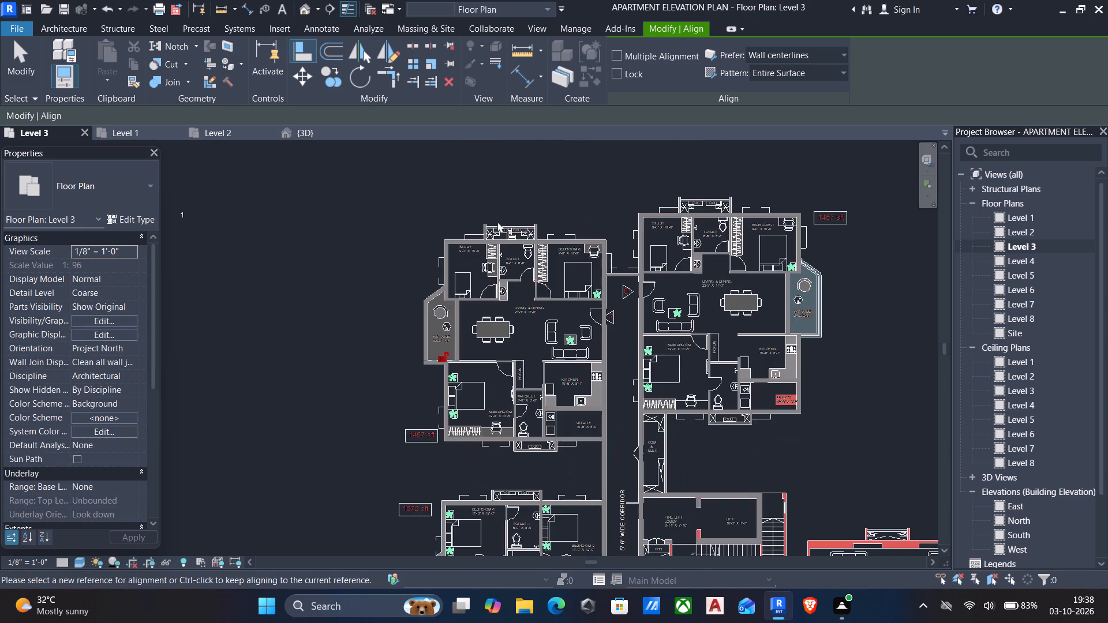
scroll(502, 222, "up", 5)
key("Escape")
Place a 9" wall along the long outer edge of the 5'-0" wide balcony in the 1457 sft unit across the corridor, using Pick Lines.
scroll(658, 269, "down", 5)
middle_click_drag(698, 276, 695, 279)
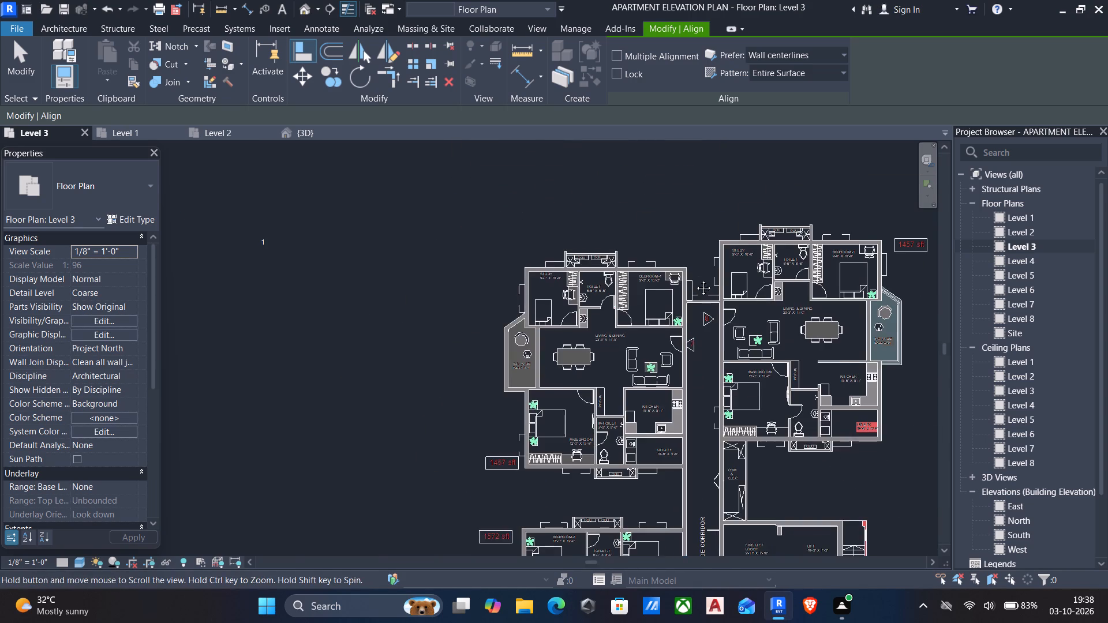
middle_click_drag(695, 279, 644, 287)
key("Escape")
scroll(695, 288, "up", 3)
scroll(767, 311, "down", 3)
middle_click_drag(763, 317, 701, 316)
key("w")
key("a")
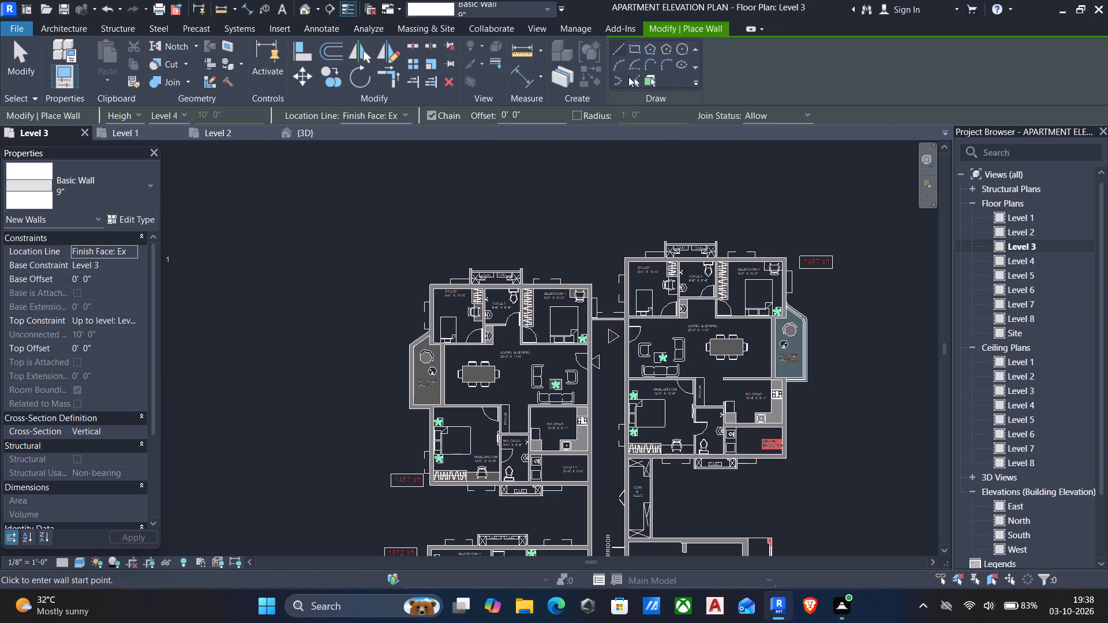
left_click(633, 84)
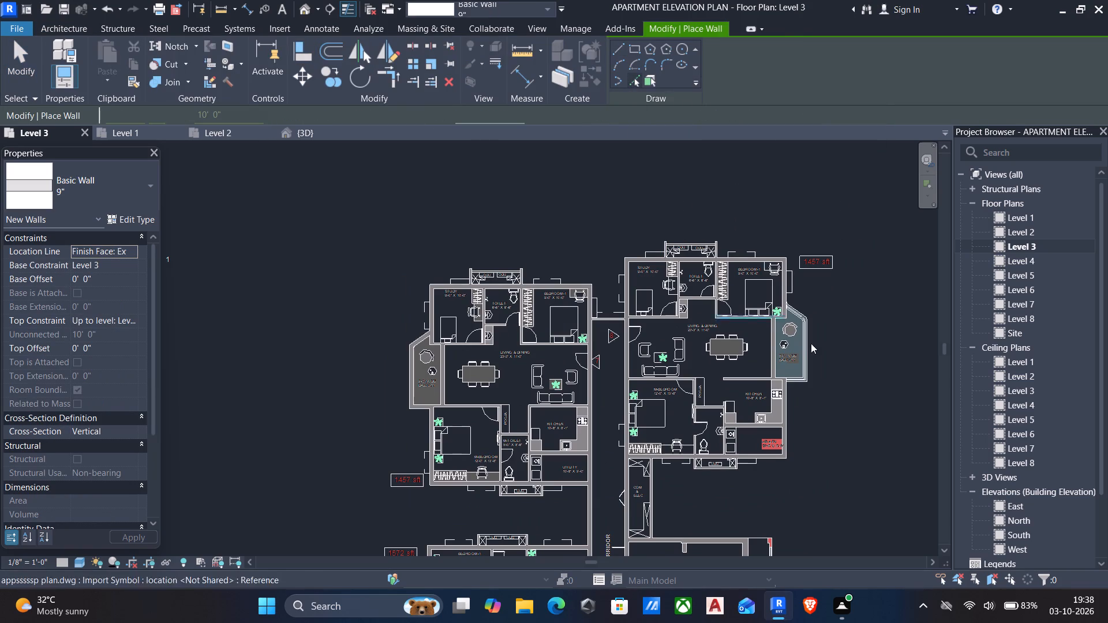
scroll(818, 347, "up", 9)
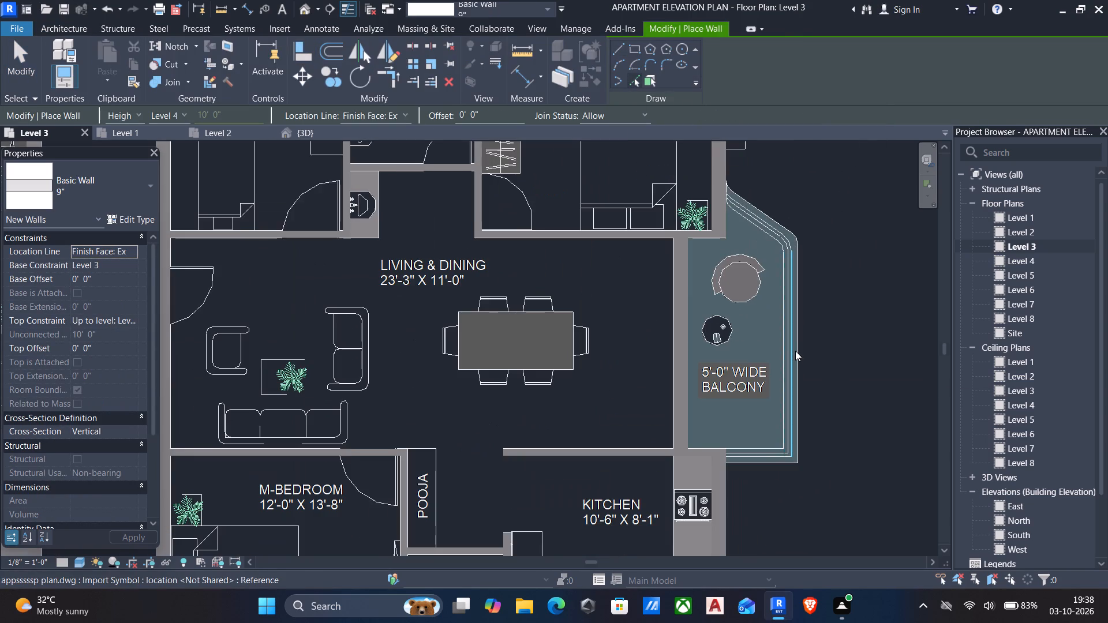
left_click(795, 350)
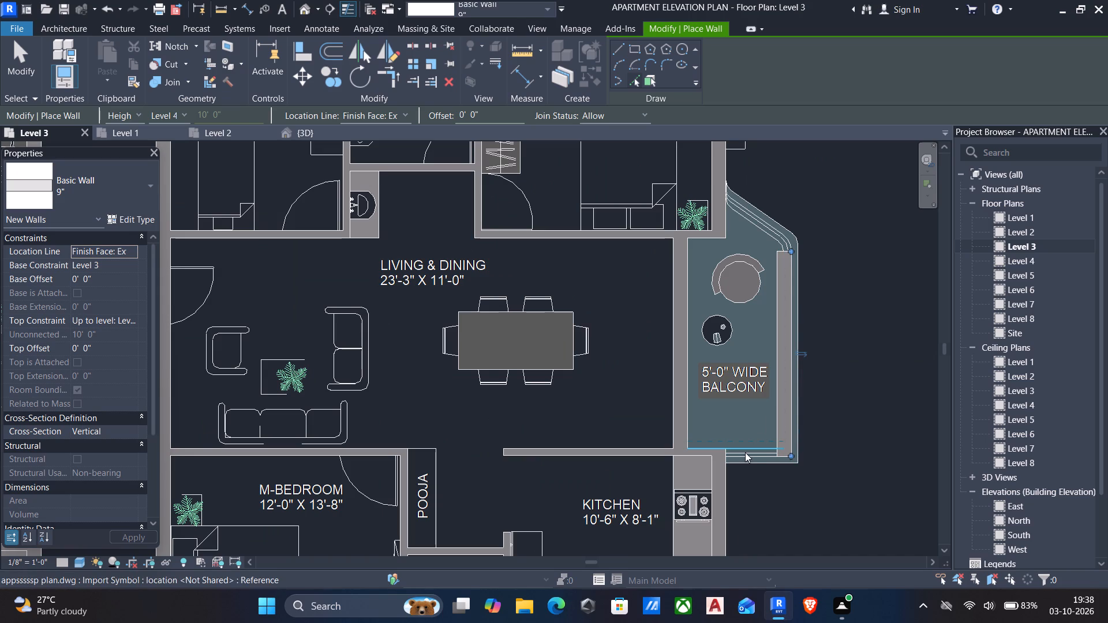
Set the location line to Finish Face: Interior and place a 9" wall along the balcony's short edge beside the kitchen.
scroll(754, 456, "up", 4)
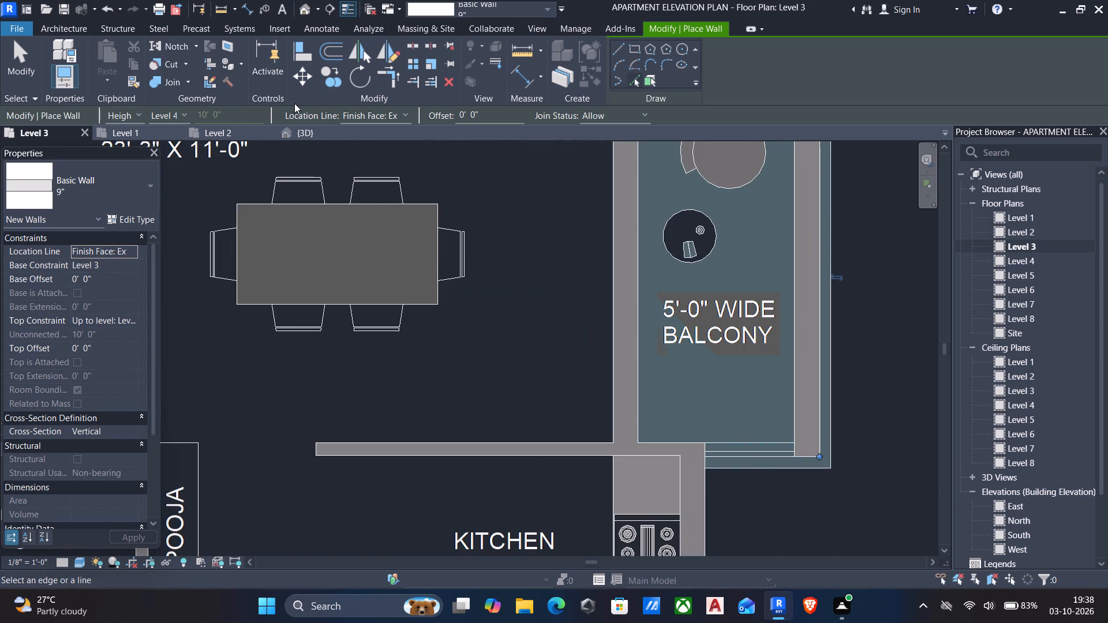
left_click(398, 111)
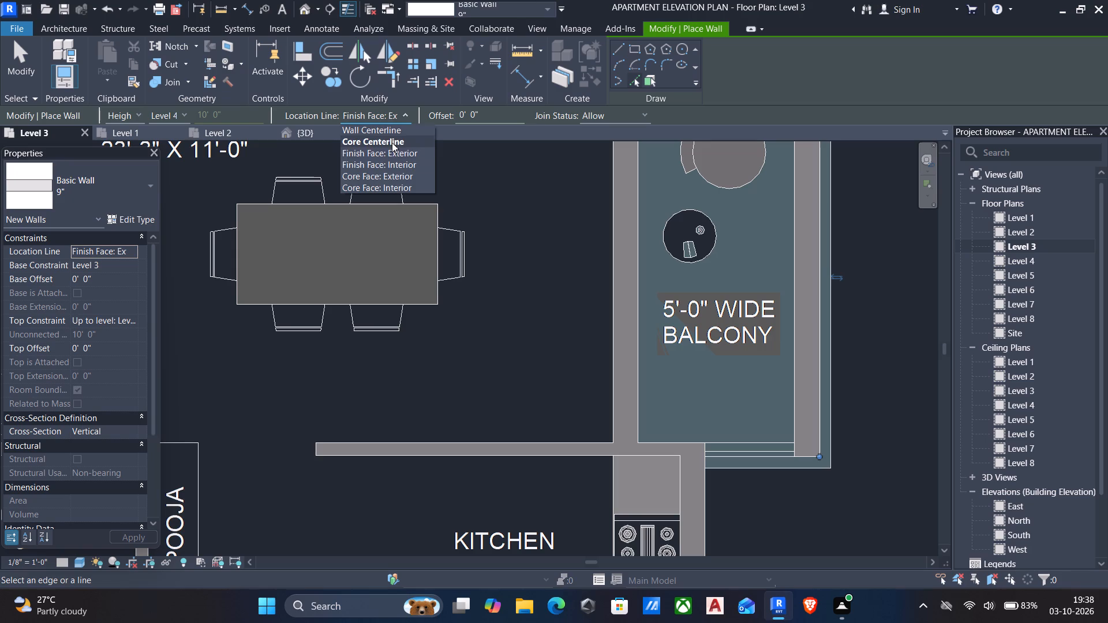
left_click(380, 160)
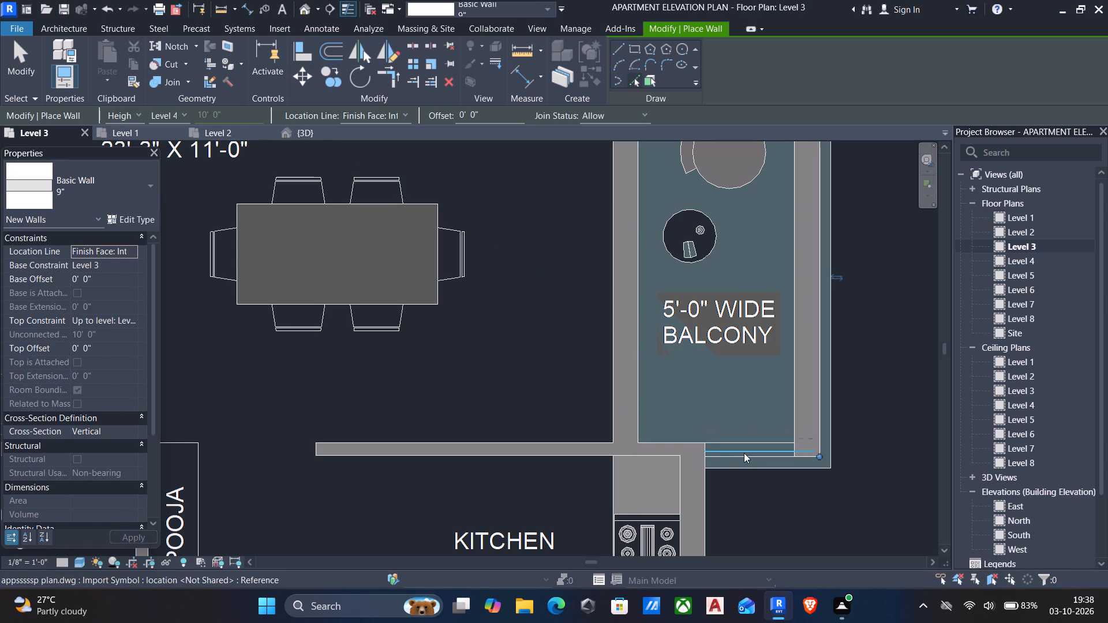
scroll(744, 453, "up", 5)
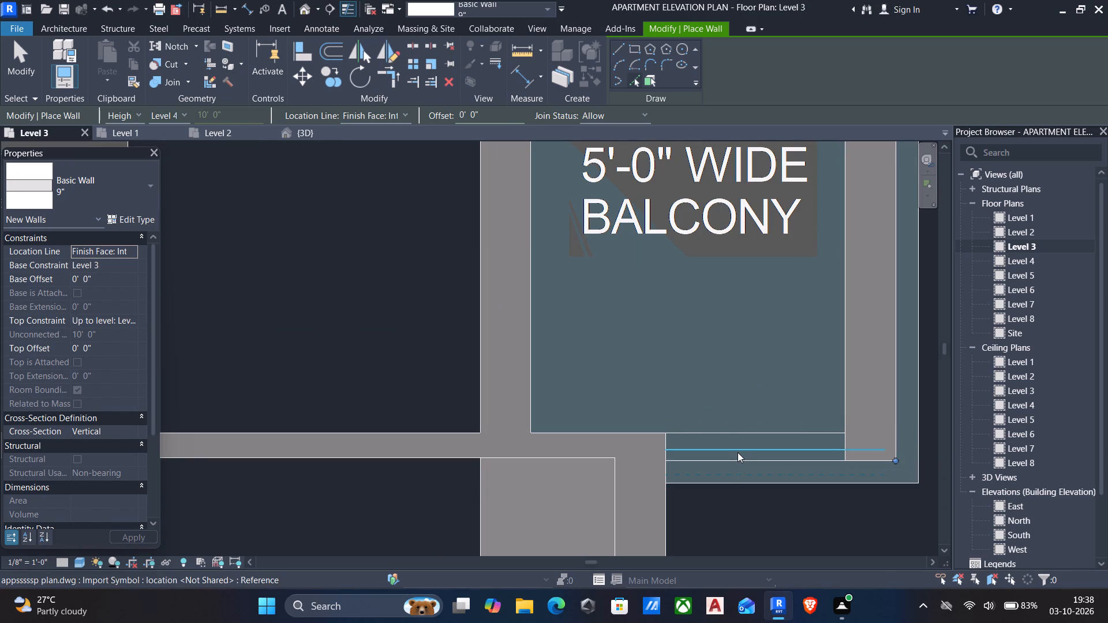
left_click(735, 437)
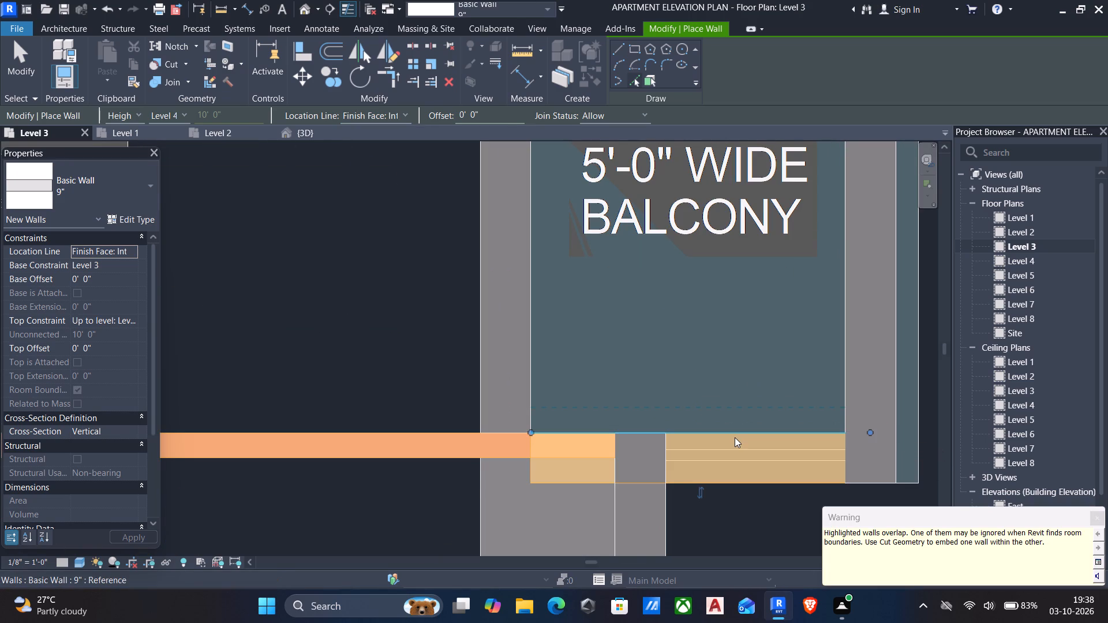
scroll(735, 437, "down", 4)
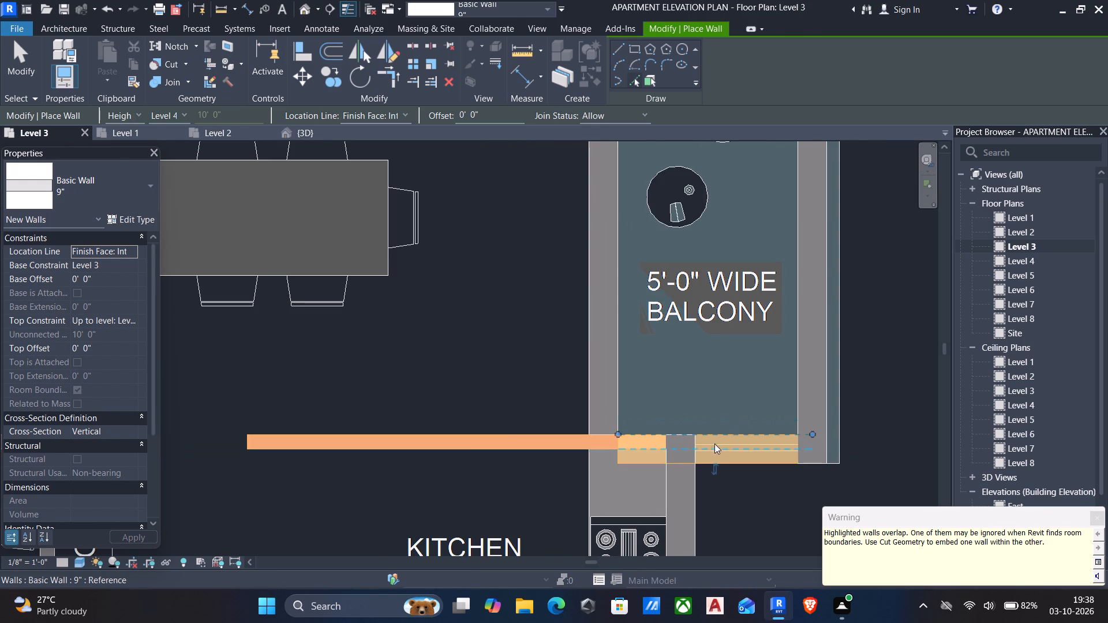
key("Escape")
key("Escape")
Align the inner end of the short balcony wall with the outer face of the kitchen's exterior wall.
left_click(624, 462)
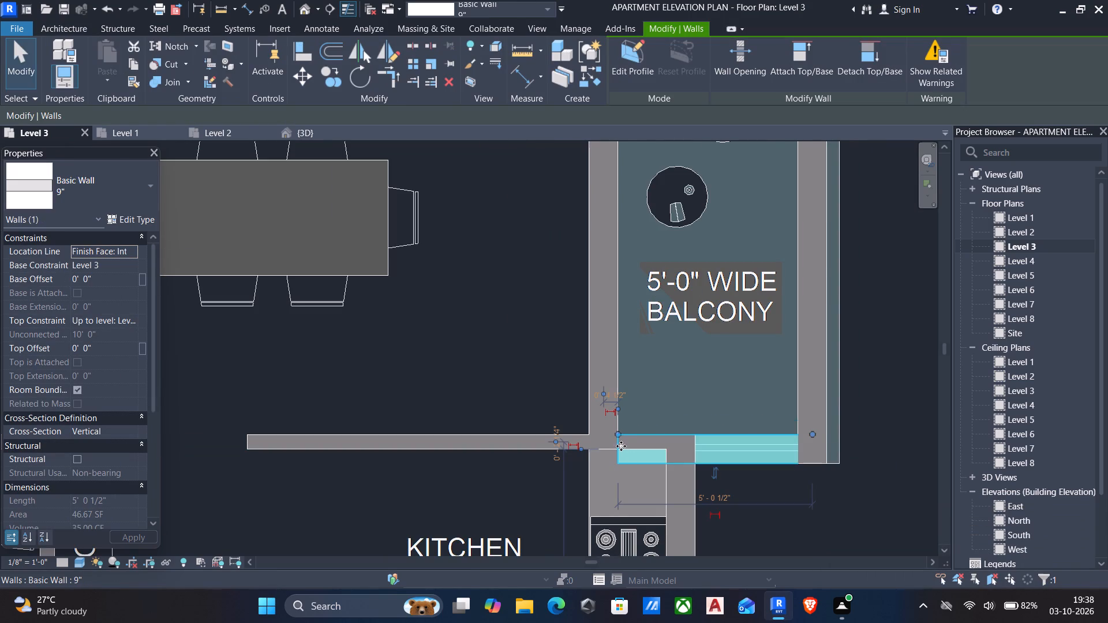
type("al")
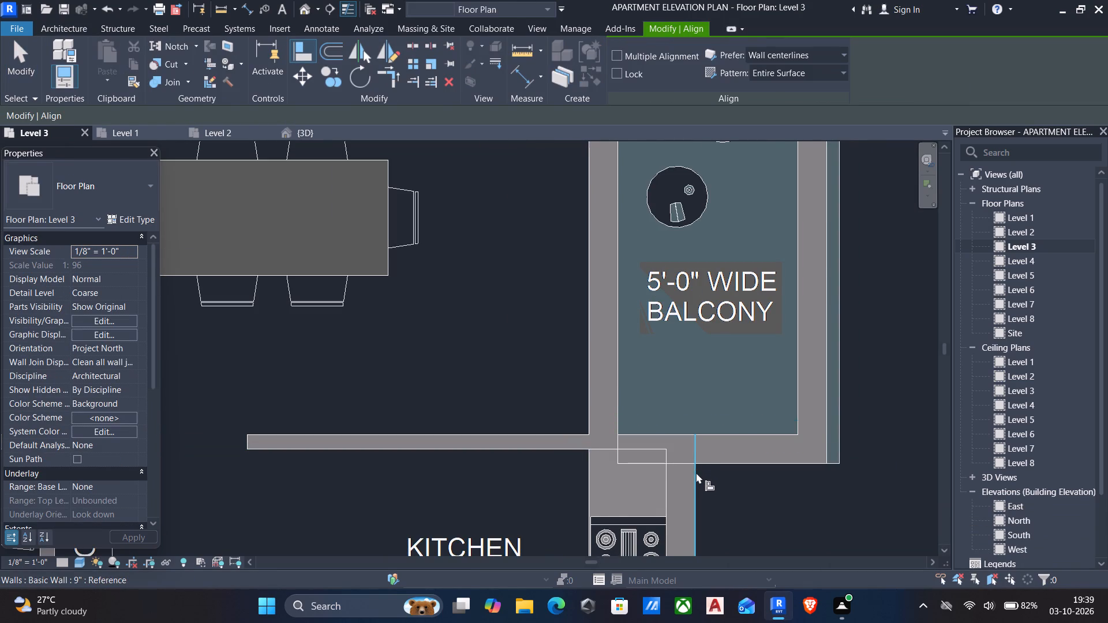
left_click(696, 472)
left_click(617, 461)
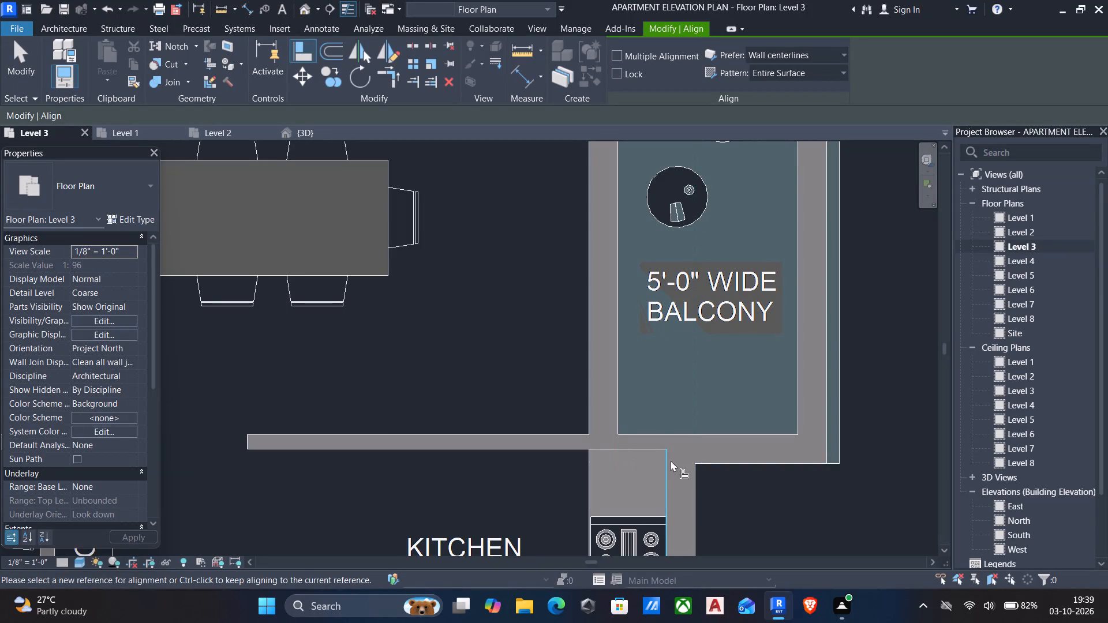
Align the long balcony wall's outer face with the outermost edge of the balcony.
scroll(683, 459, "down", 3)
middle_click_drag(736, 400, 717, 451)
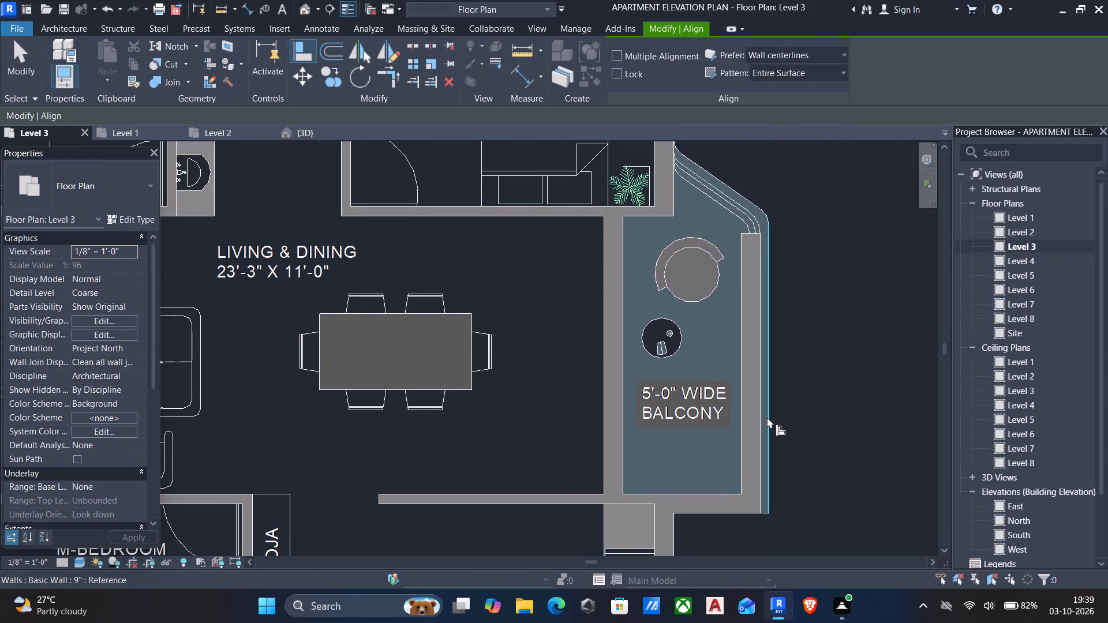
left_click(768, 416)
left_click(759, 419)
scroll(759, 416, "down", 3)
middle_click_drag(760, 416, 751, 472)
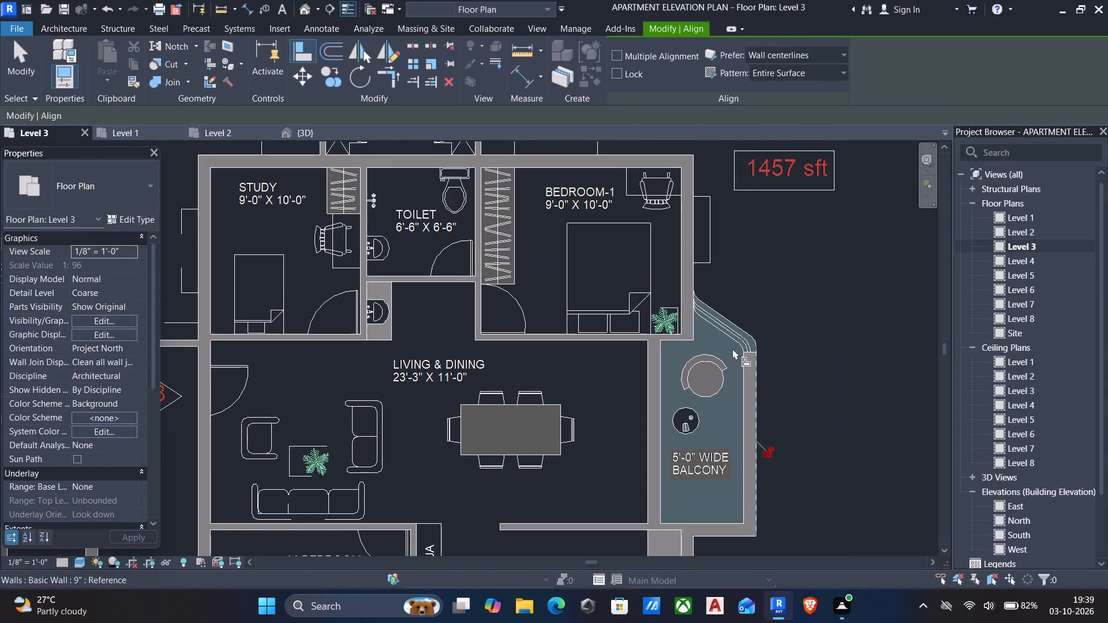
key("Escape")
key("Escape")
Create a similar 9" wall along the outermost angled balcony line, joining Bedroom-1's exterior wall to the long balcony wall.
left_click(749, 359)
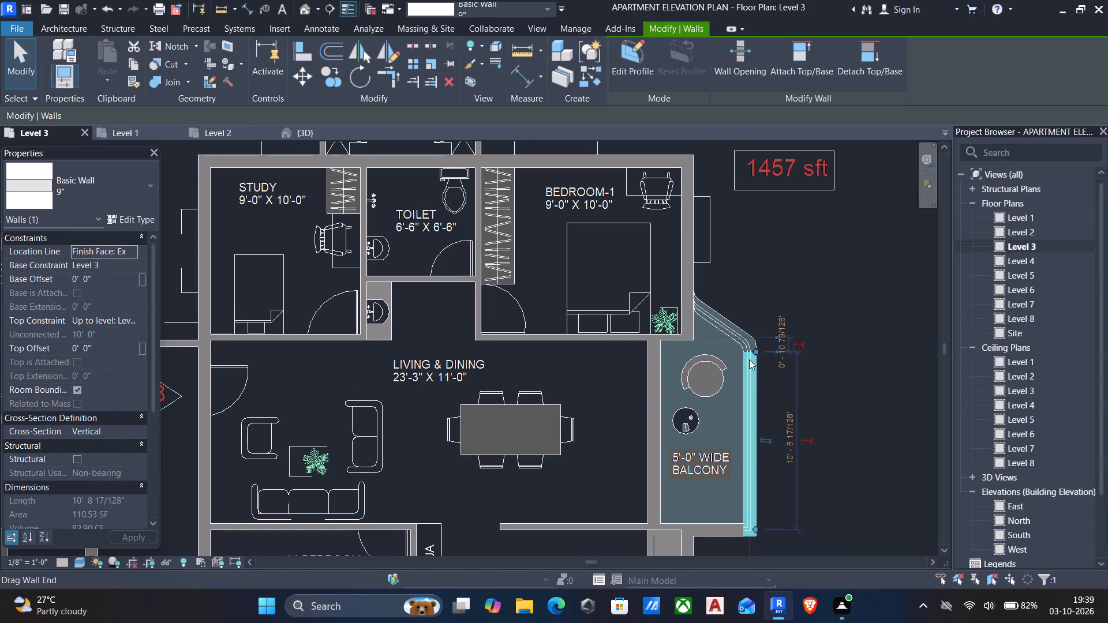
type("cs")
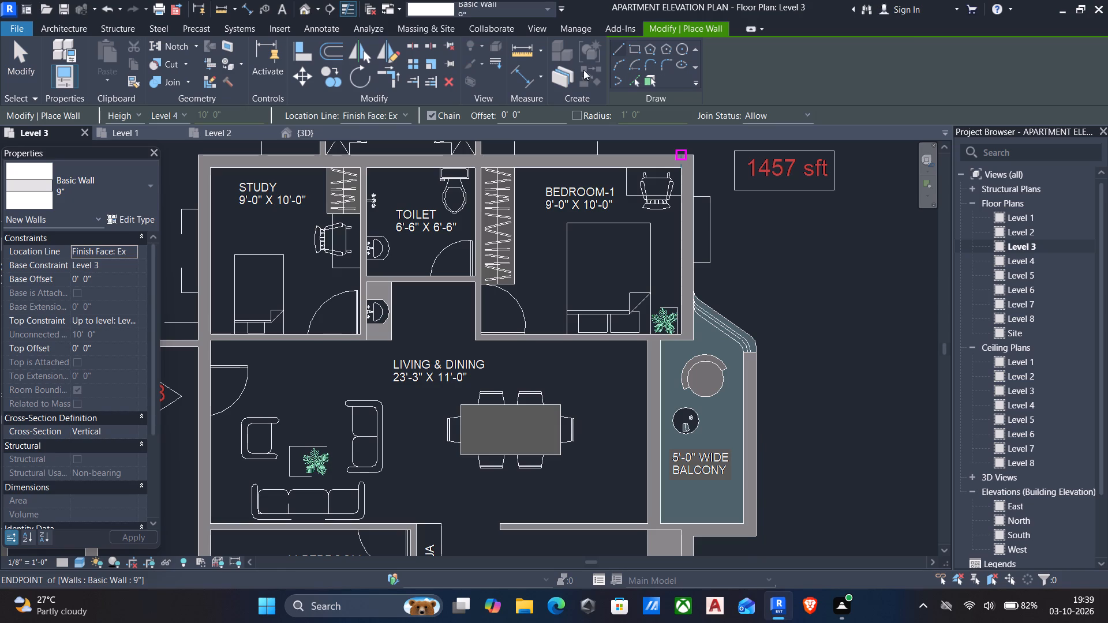
left_click(636, 80)
scroll(735, 323, "up", 4)
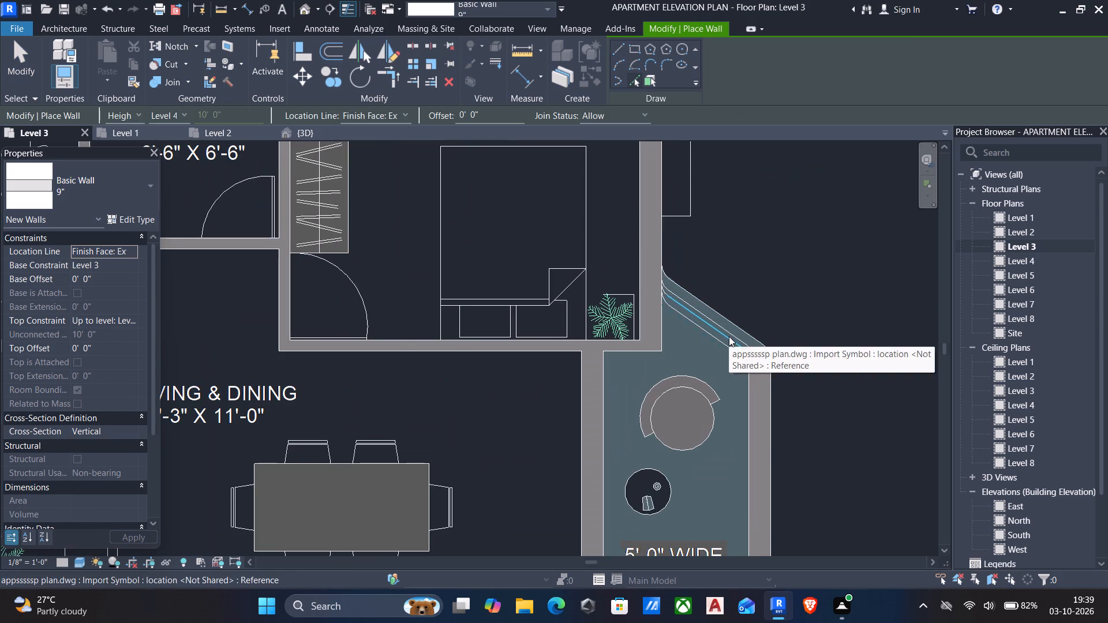
scroll(727, 331, "up", 4)
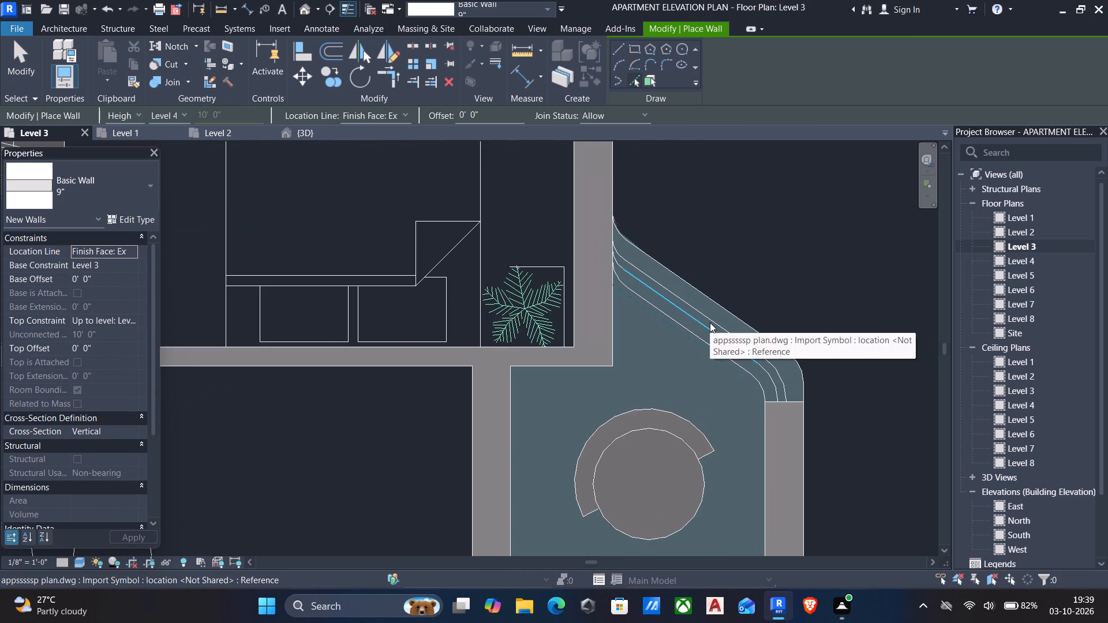
scroll(709, 322, "up", 3)
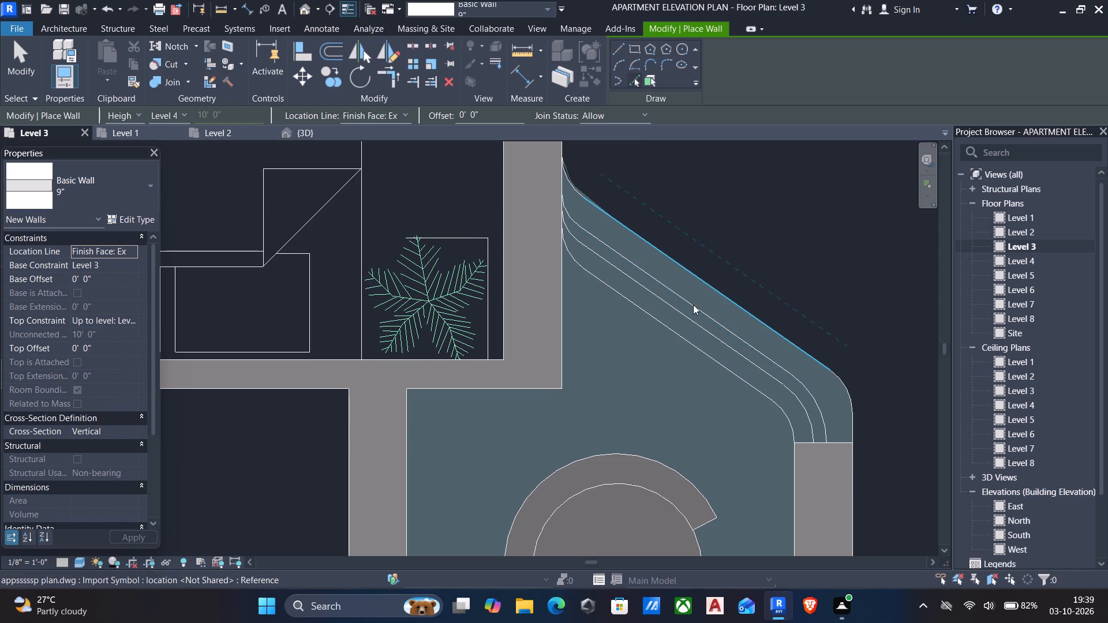
left_click(698, 275)
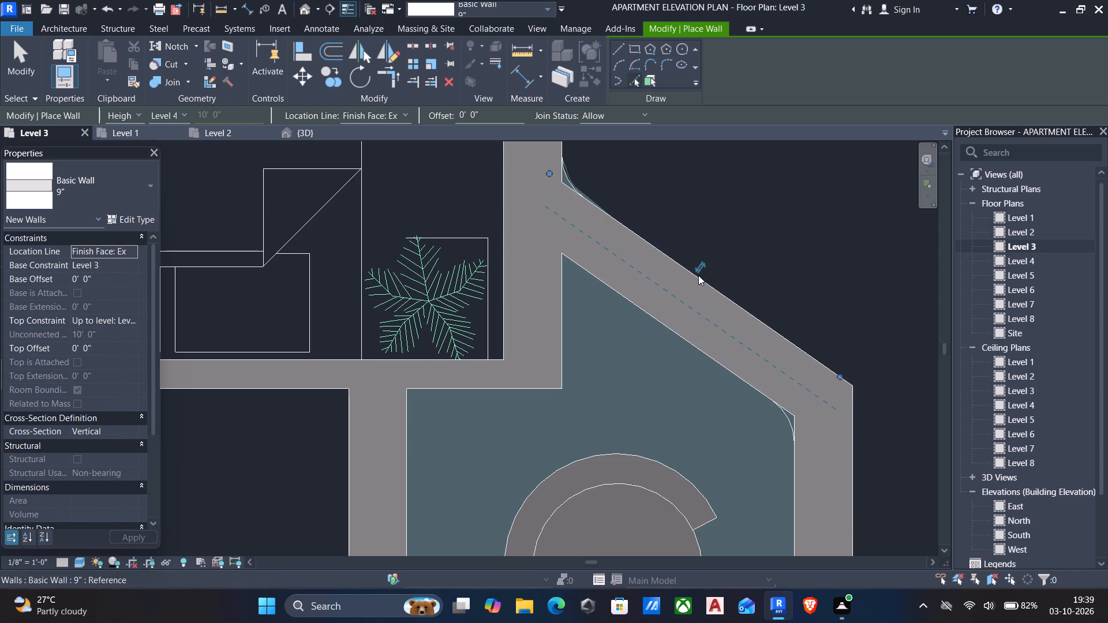
scroll(698, 280, "down", 6)
key("Escape")
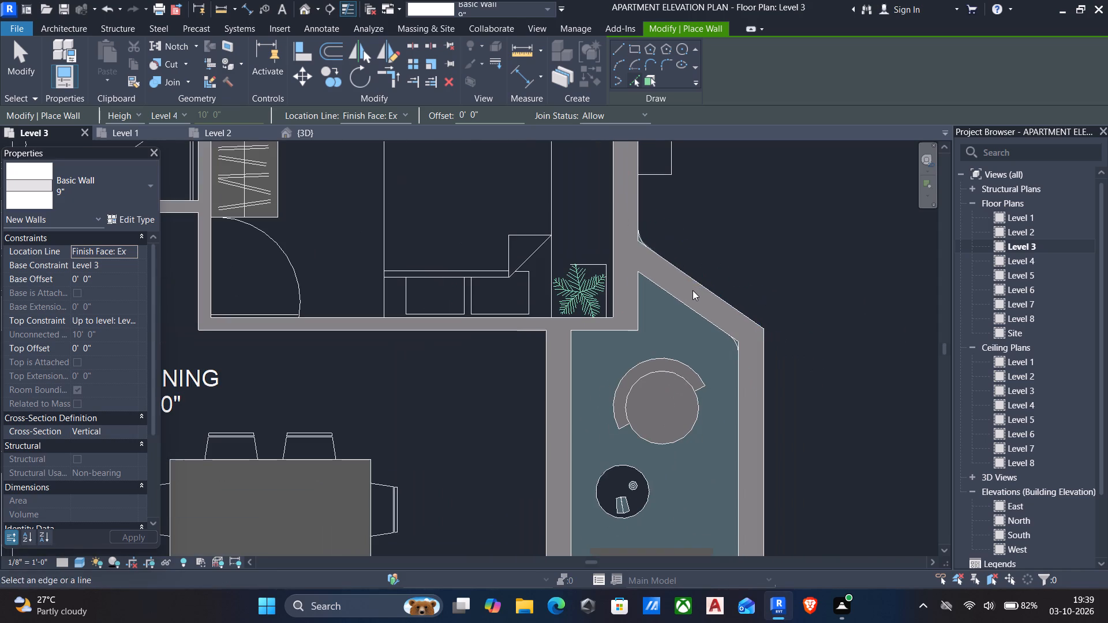
scroll(692, 291, "down", 5)
key("Escape")
Examine the Level 3 plan from the balcony's angled corner to the staircase, FHR, PHE and lift core for walls still missing.
scroll(748, 319, "up", 4)
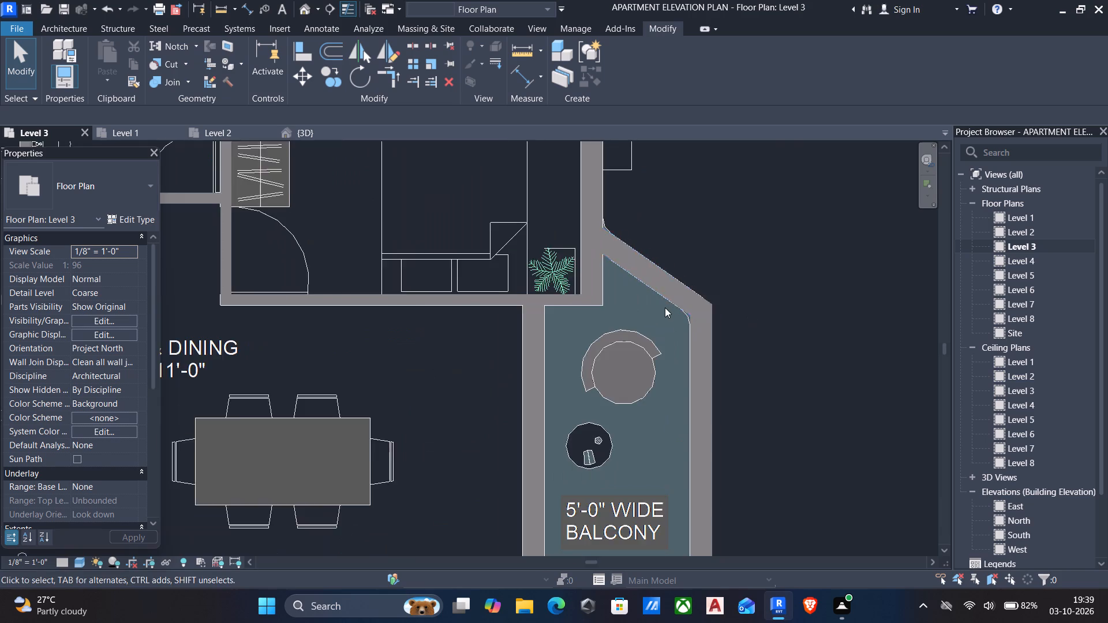
scroll(665, 307, "up", 12)
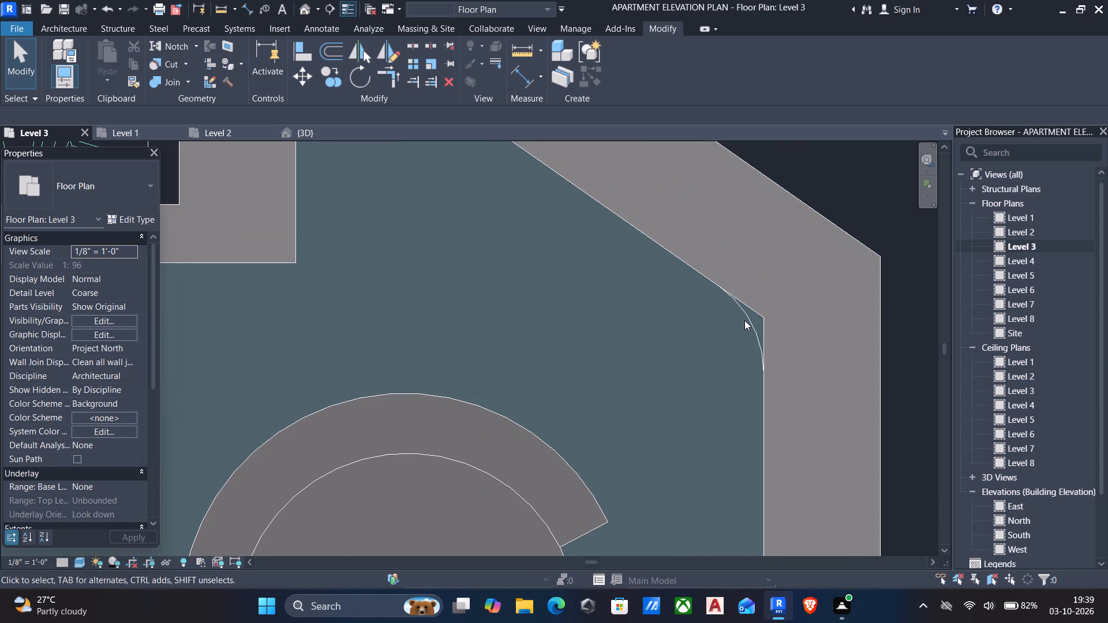
scroll(747, 324, "down", 16)
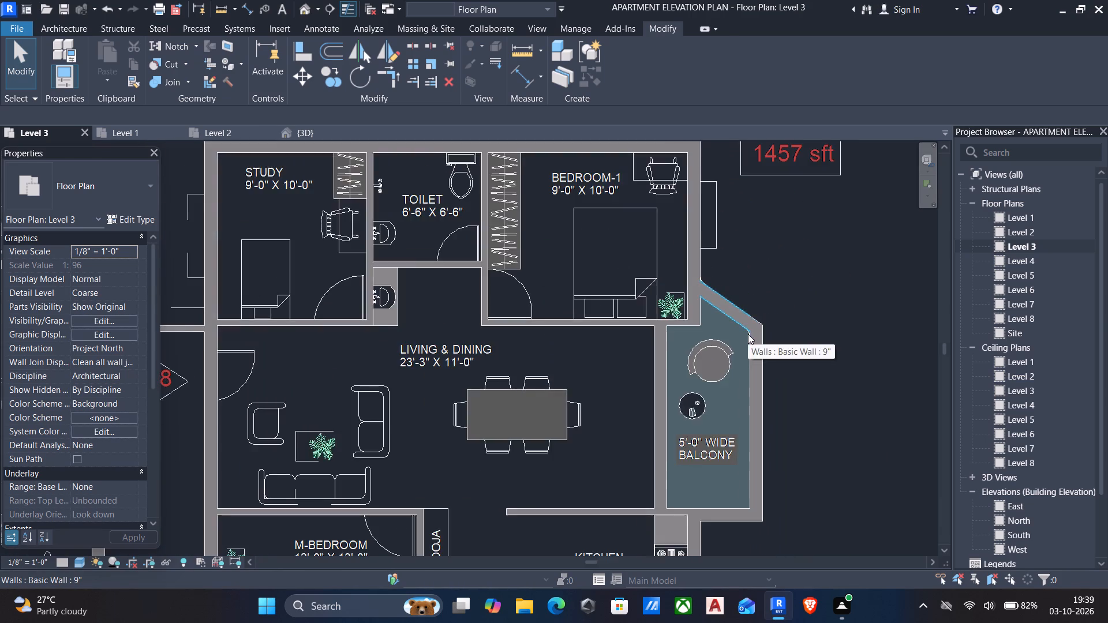
scroll(748, 334, "down", 11)
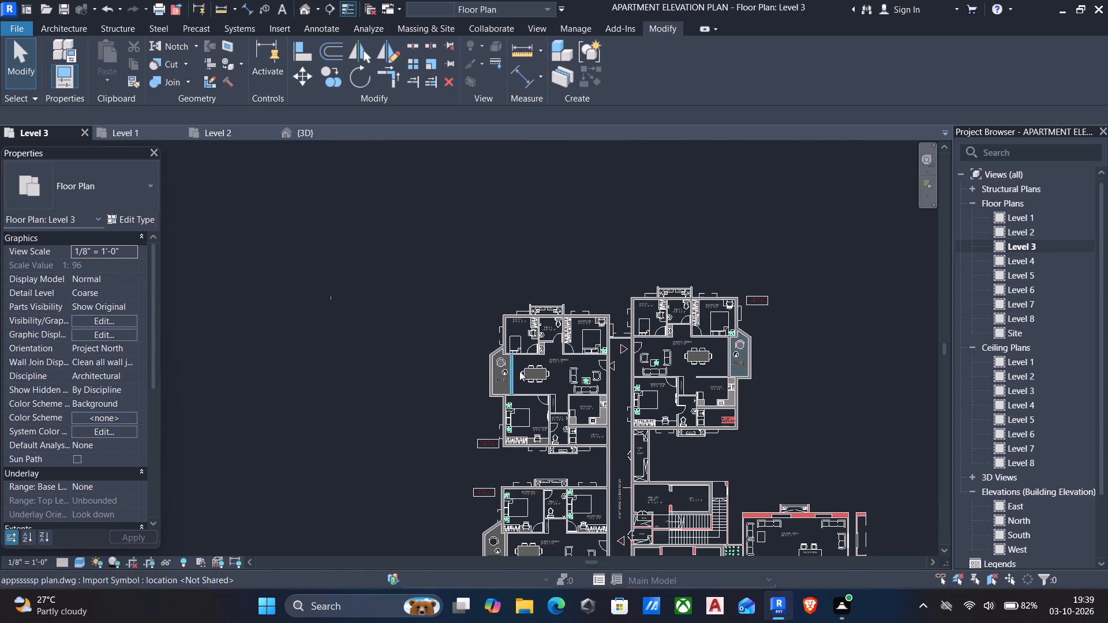
middle_click_drag(555, 408, 553, 336)
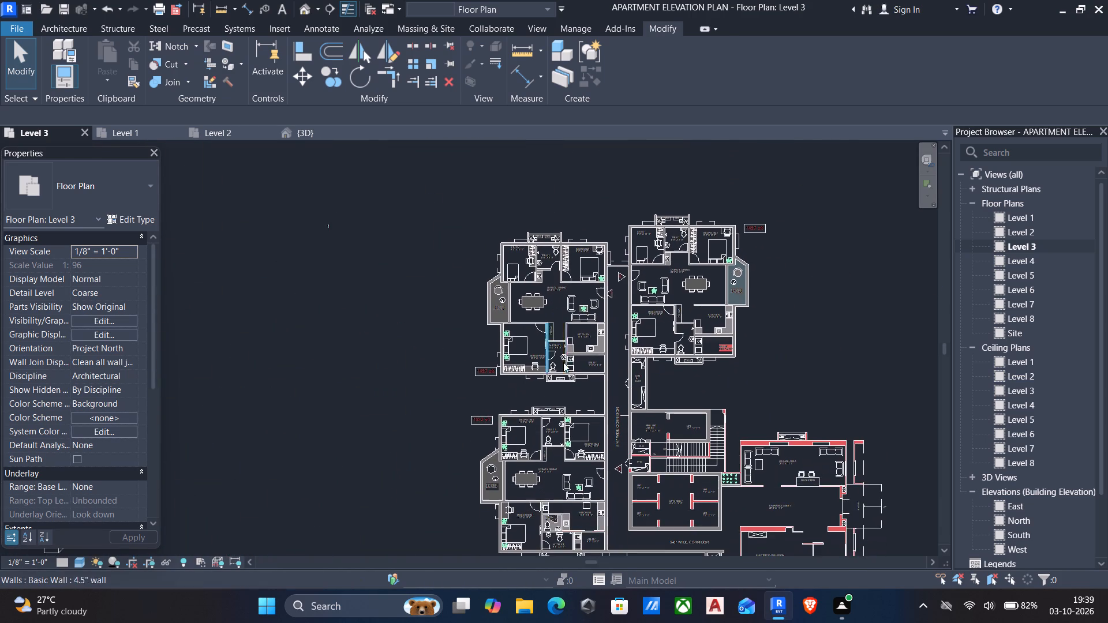
middle_click_drag(635, 450, 623, 380)
scroll(687, 388, "up", 9)
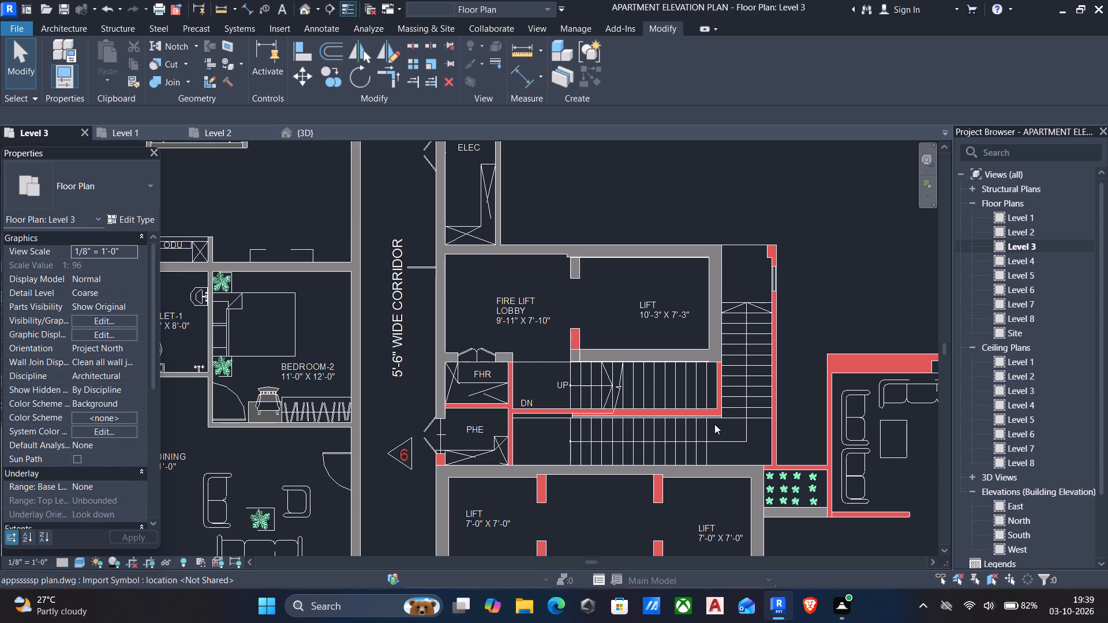
scroll(699, 395, "up", 6)
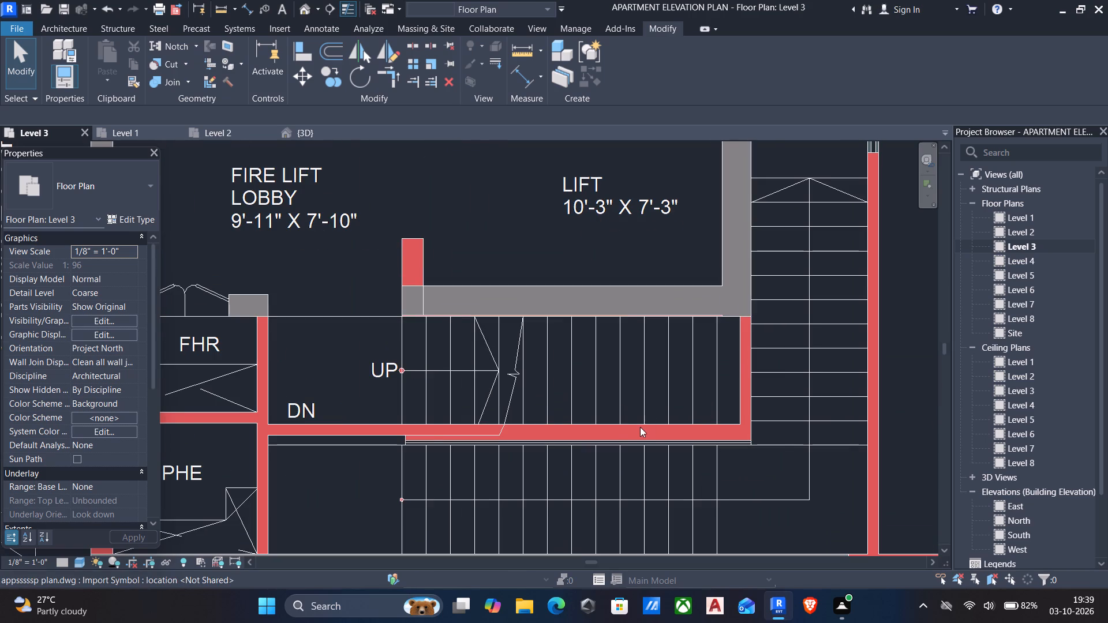
scroll(619, 431, "down", 2)
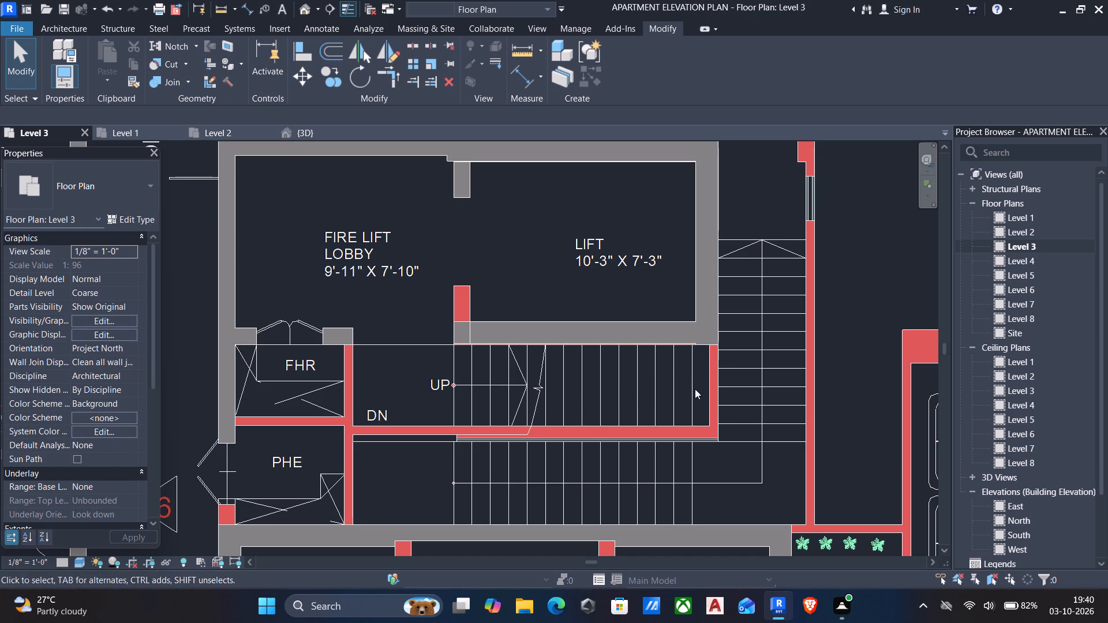
scroll(714, 379, "down", 4)
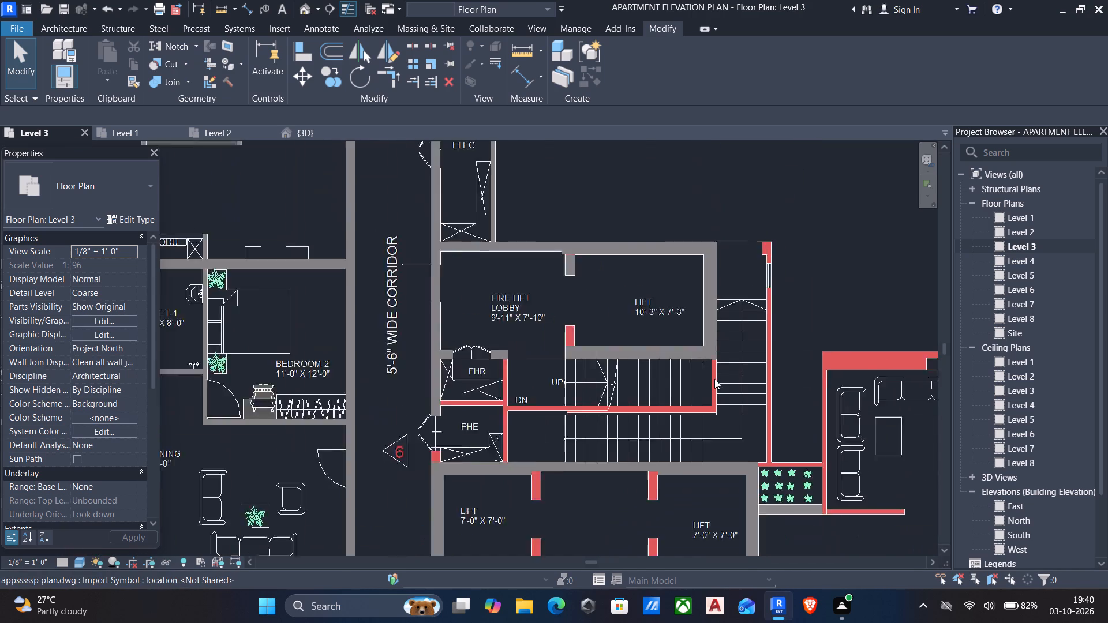
scroll(714, 379, "down", 1)
middle_click_drag(668, 420, 661, 346)
scroll(447, 368, "up", 4)
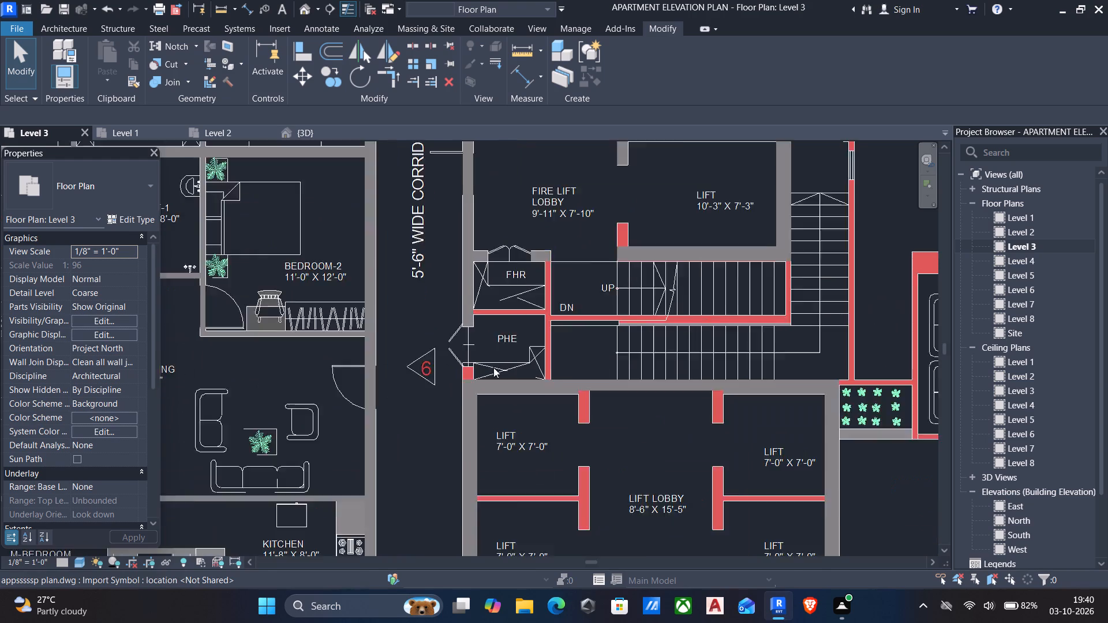
scroll(493, 367, "up", 1)
scroll(684, 355, "down", 4)
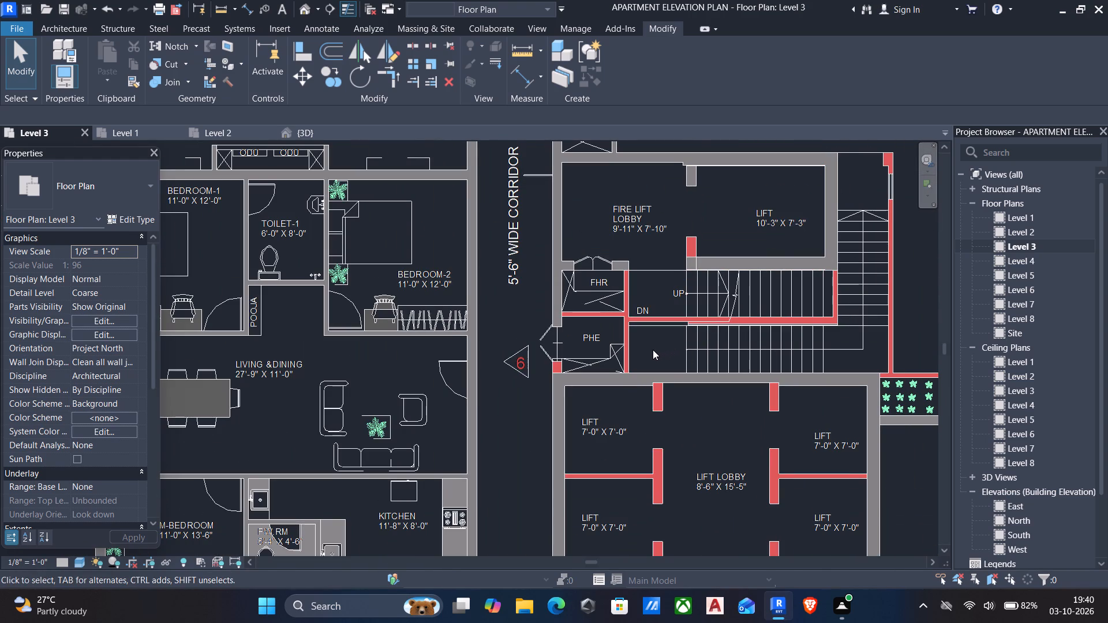
scroll(655, 332, "up", 12)
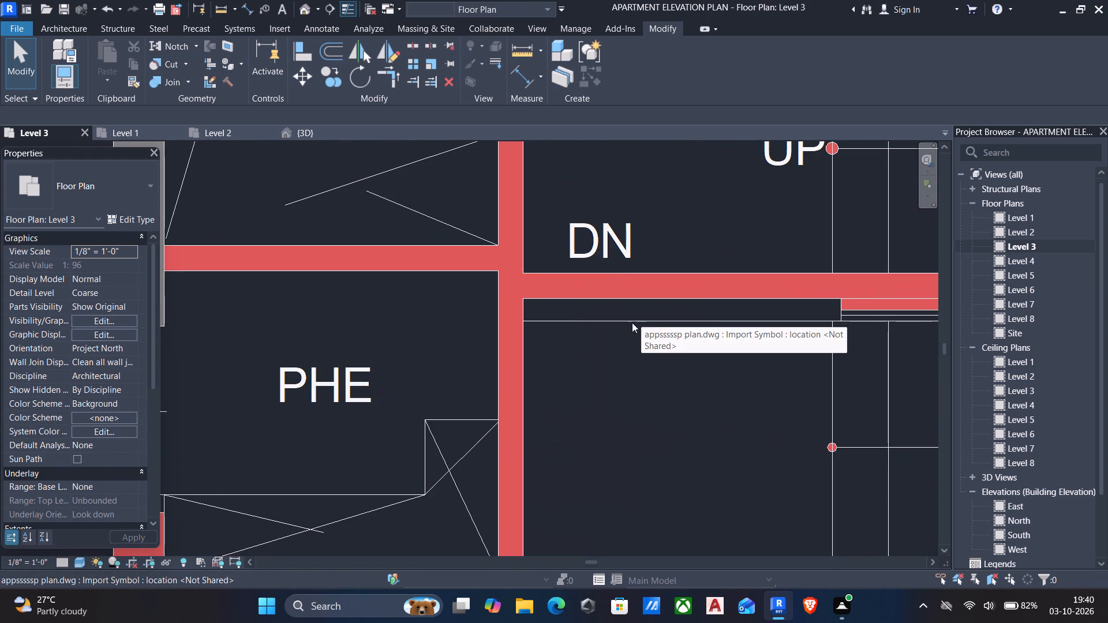
Compare the walls around the FHR, PHE and staircase in the Wireframe visual style, and restore the Shaded style.
scroll(632, 322, "down", 6)
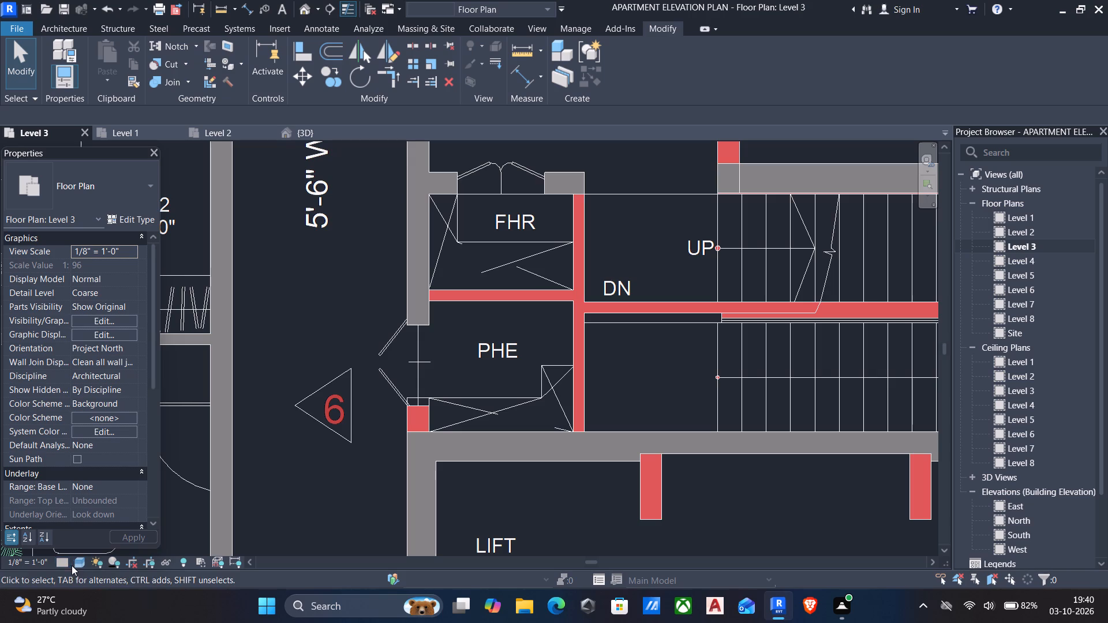
left_click(74, 564)
left_click(81, 477)
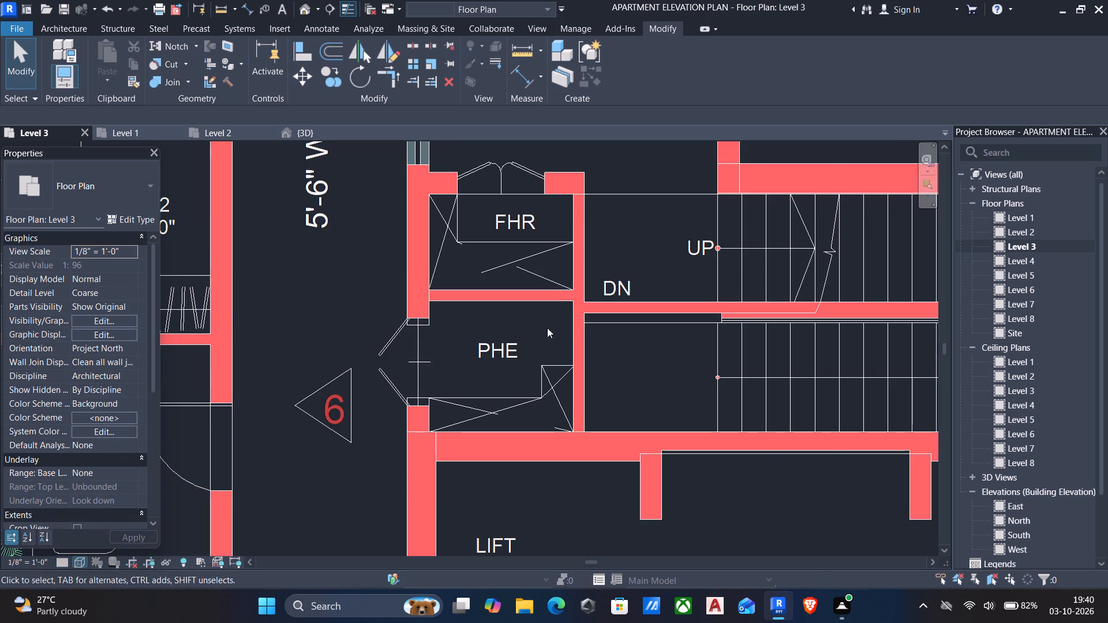
scroll(552, 328, "down", 6)
scroll(592, 313, "up", 10)
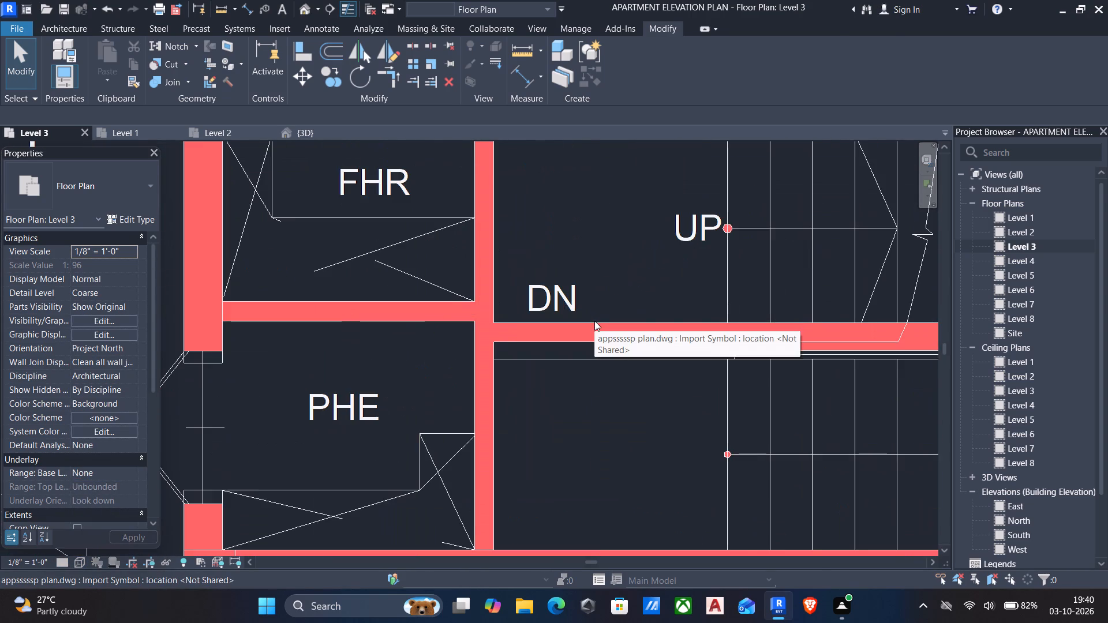
scroll(594, 321, "down", 6)
left_click(76, 562)
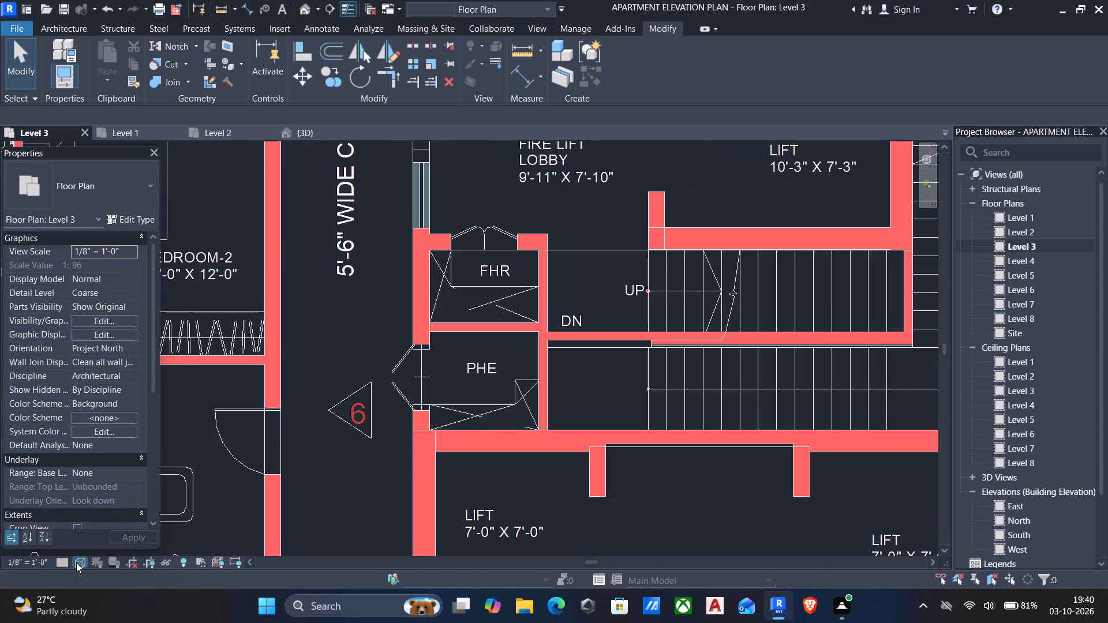
left_click(98, 505)
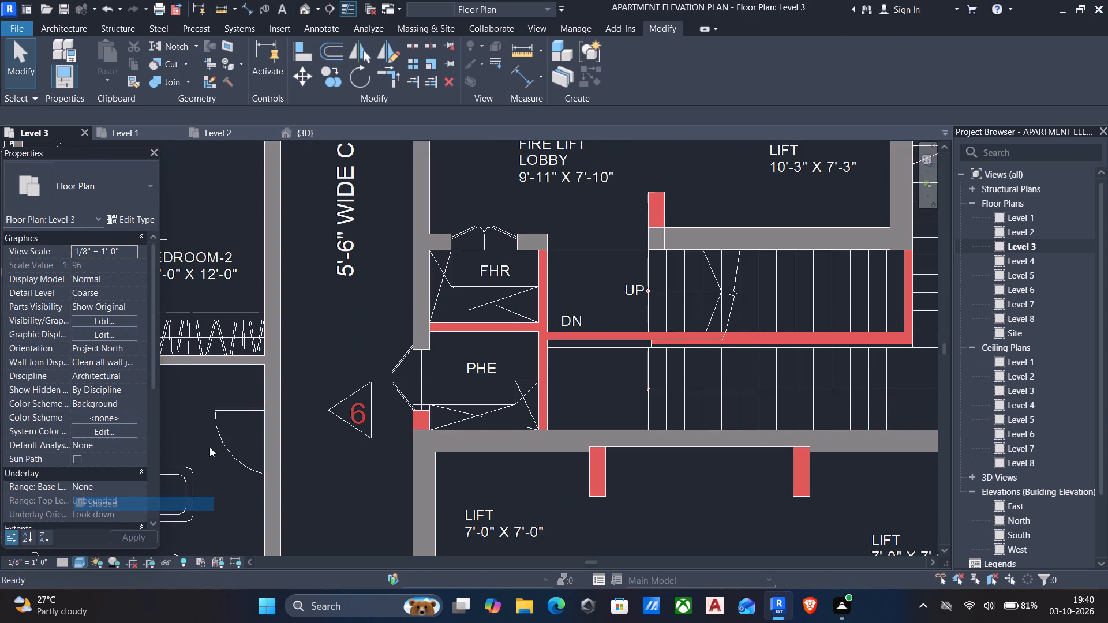
Extend the short 9" wall stub between the fire lift lobby and the lift across the opening to the opposite stub, 7'-9" overall.
scroll(411, 397, "down", 5)
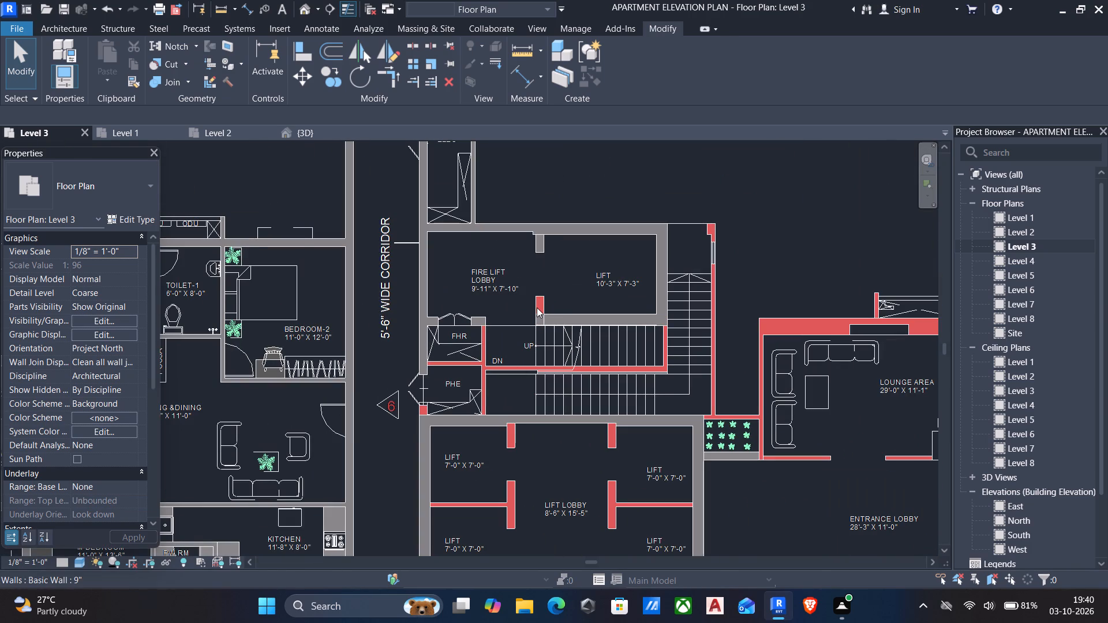
scroll(536, 314, "up", 4)
left_click(536, 314)
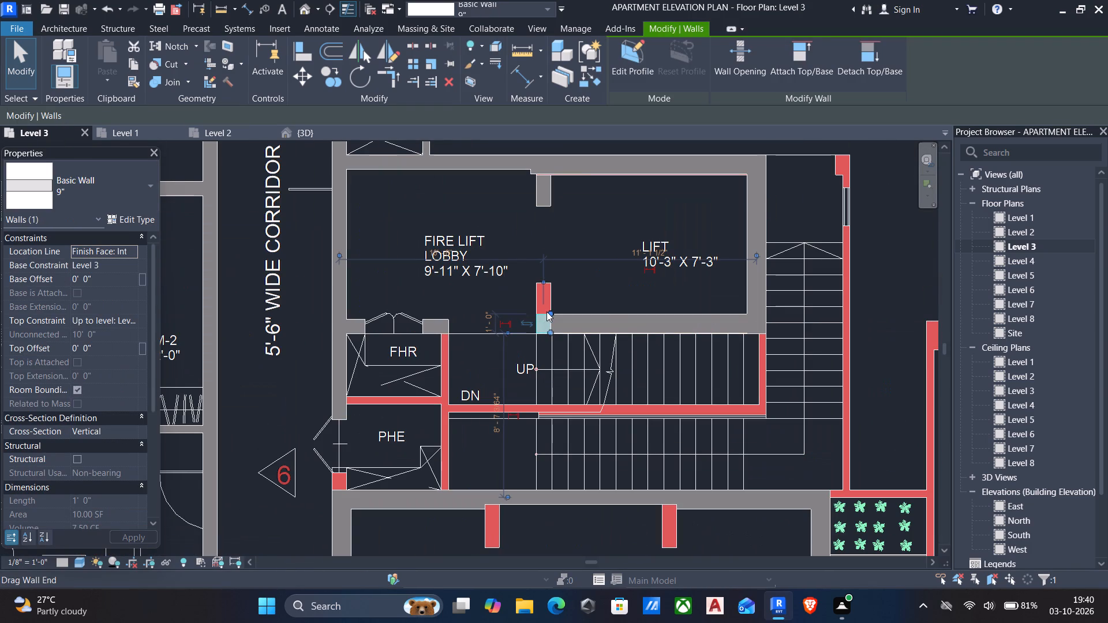
left_click_drag(549, 311, 549, 290)
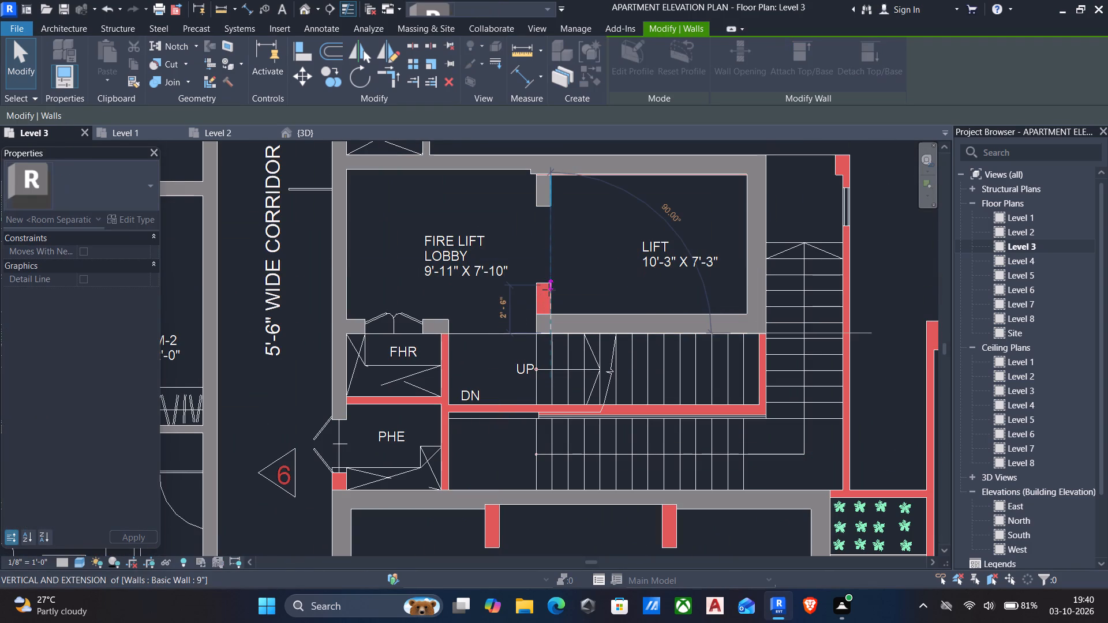
left_click_drag(549, 290, 548, 202)
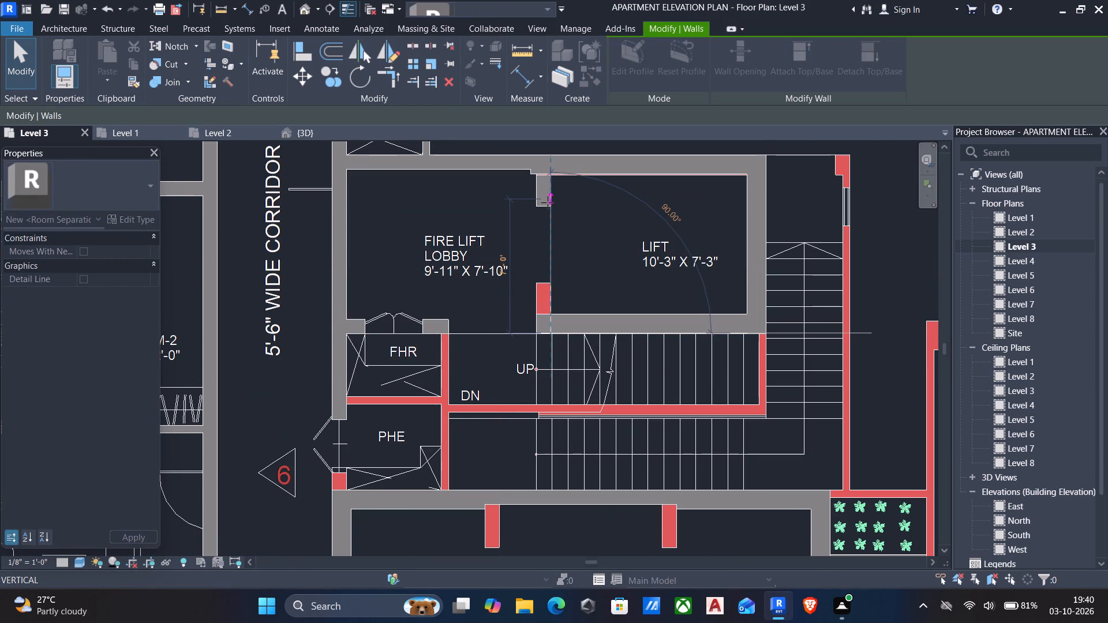
left_click_drag(548, 202, 546, 205)
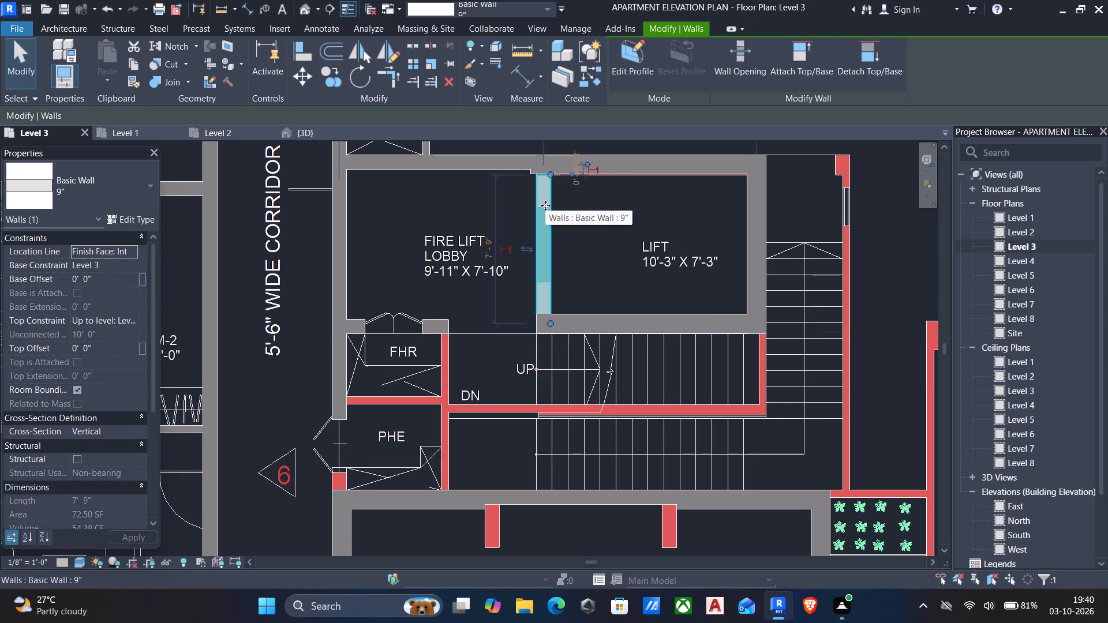
key("Escape")
scroll(543, 241, "up", 3)
left_click(552, 262)
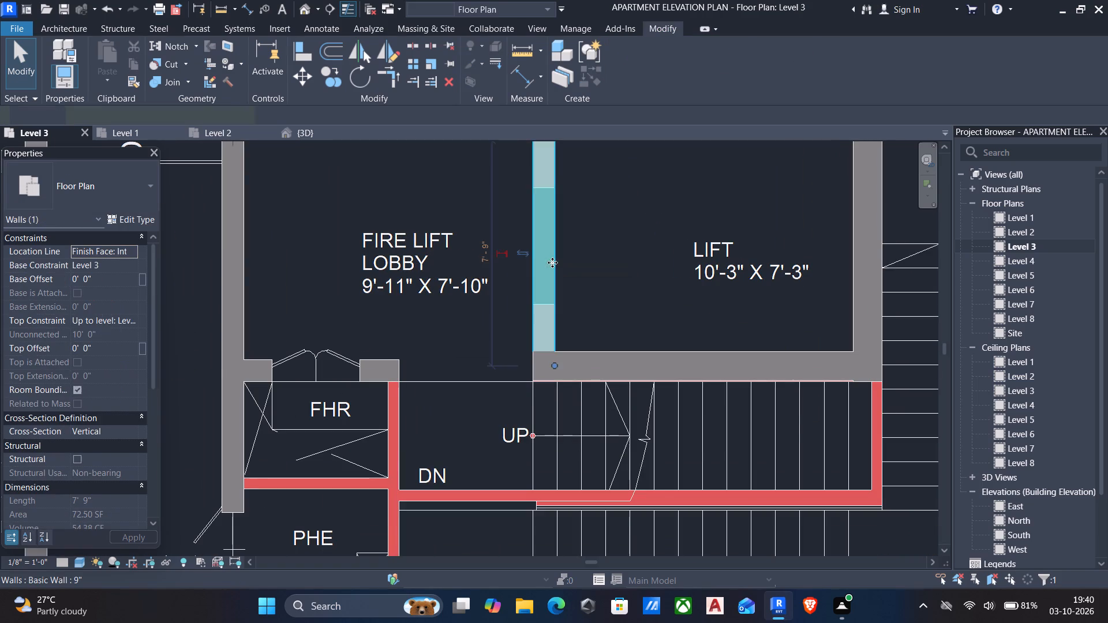
scroll(542, 267, "down", 4)
key("Escape")
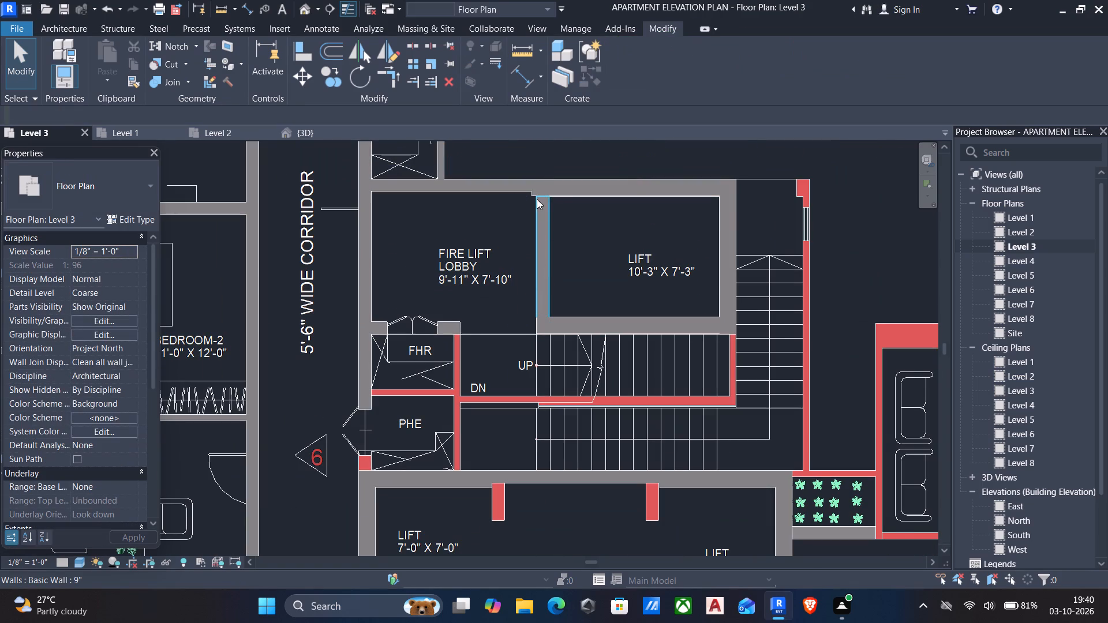
scroll(537, 199, "up", 4)
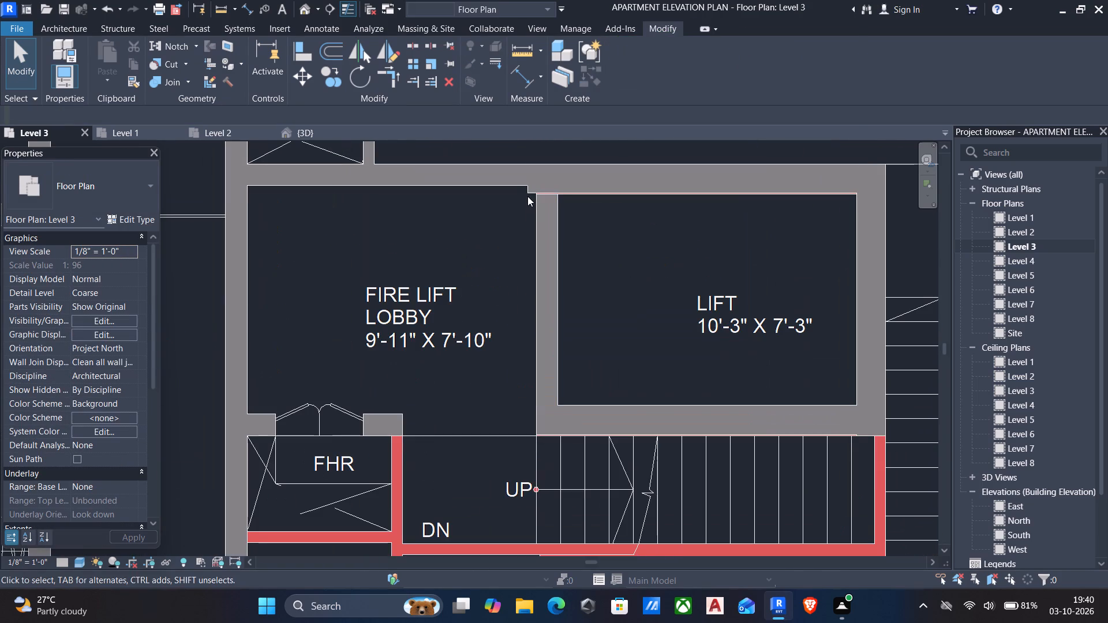
left_click(538, 216)
key("Escape")
scroll(536, 227, "down", 3)
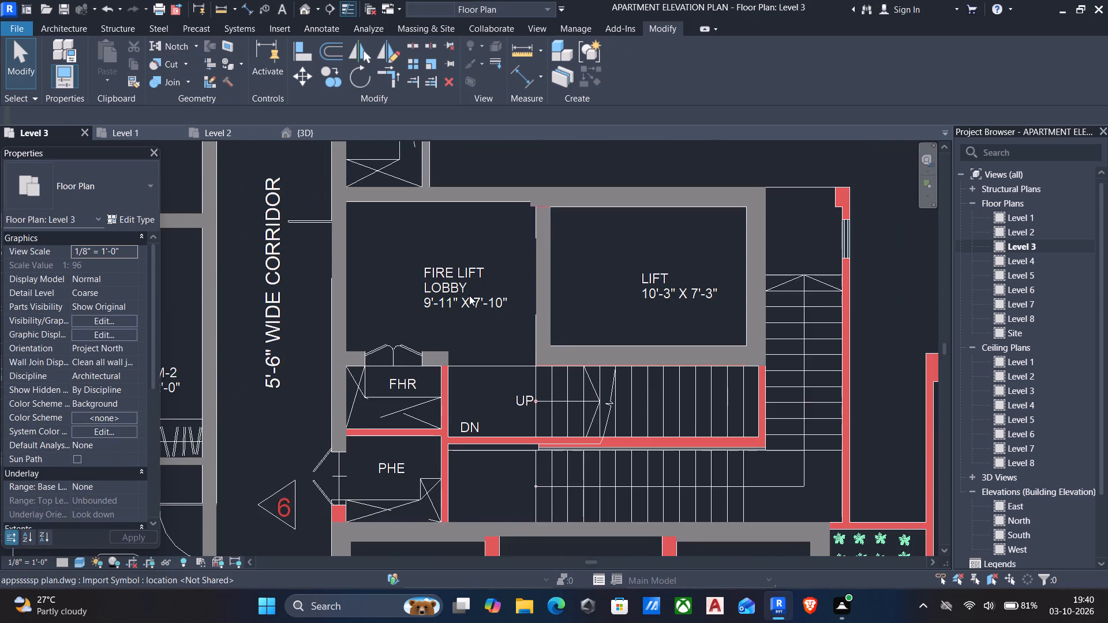
Examine the Level 3 plan from the lift core across the corridors and surrounding flats for walls still missing.
scroll(466, 303, "down", 4)
middle_click_drag(466, 331, 503, 274)
scroll(472, 333, "up", 4)
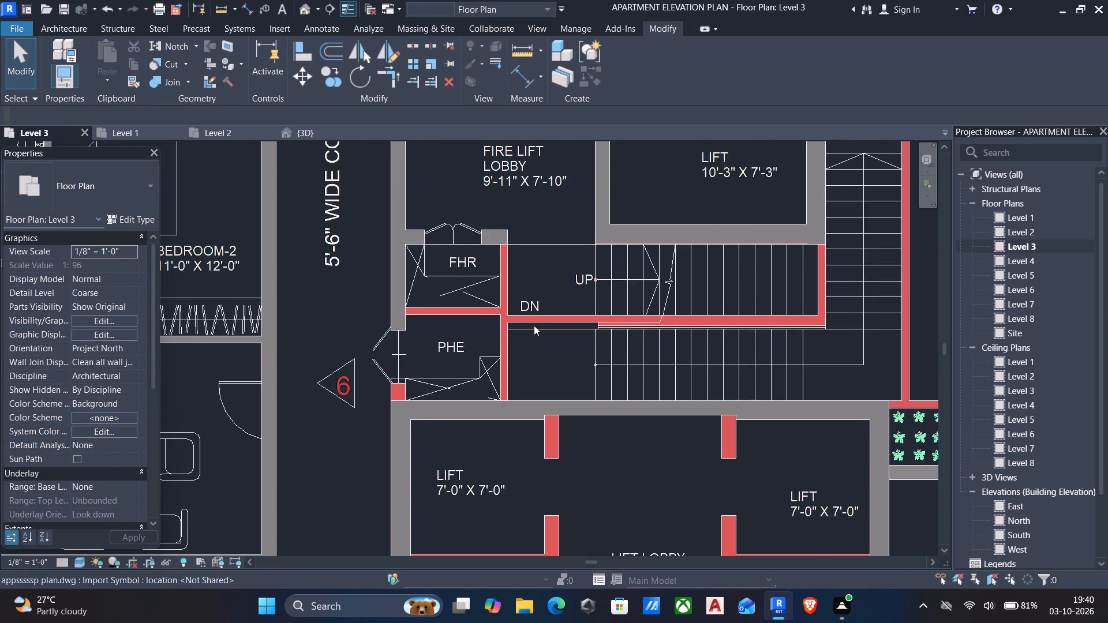
scroll(534, 325, "down", 5)
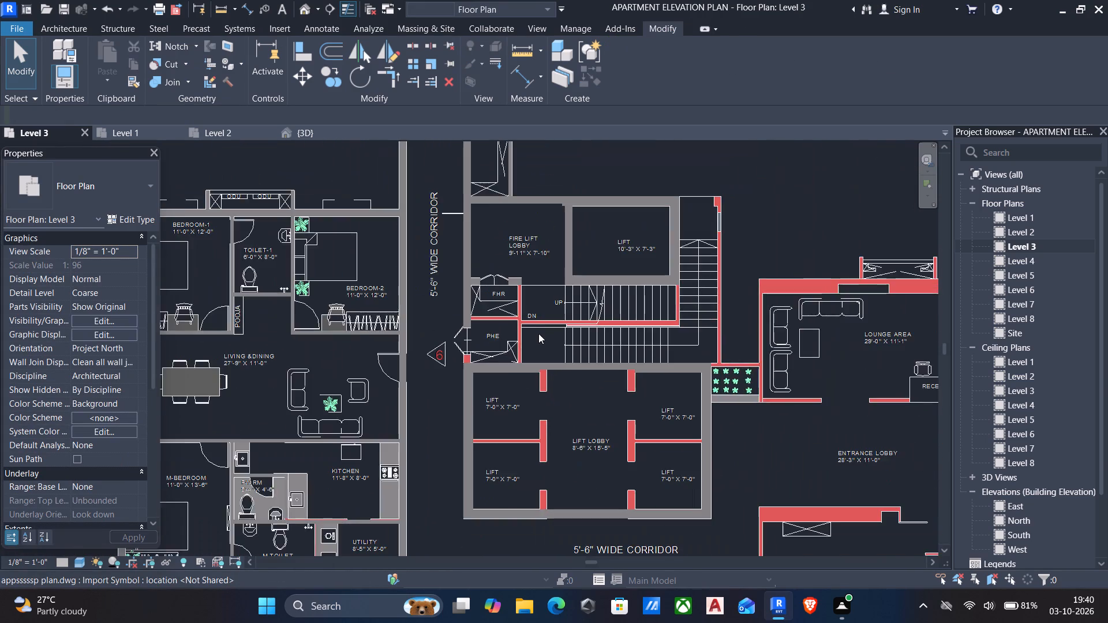
scroll(538, 338, "down", 3)
scroll(443, 276, "down", 2)
middle_click_drag(432, 312, 555, 258)
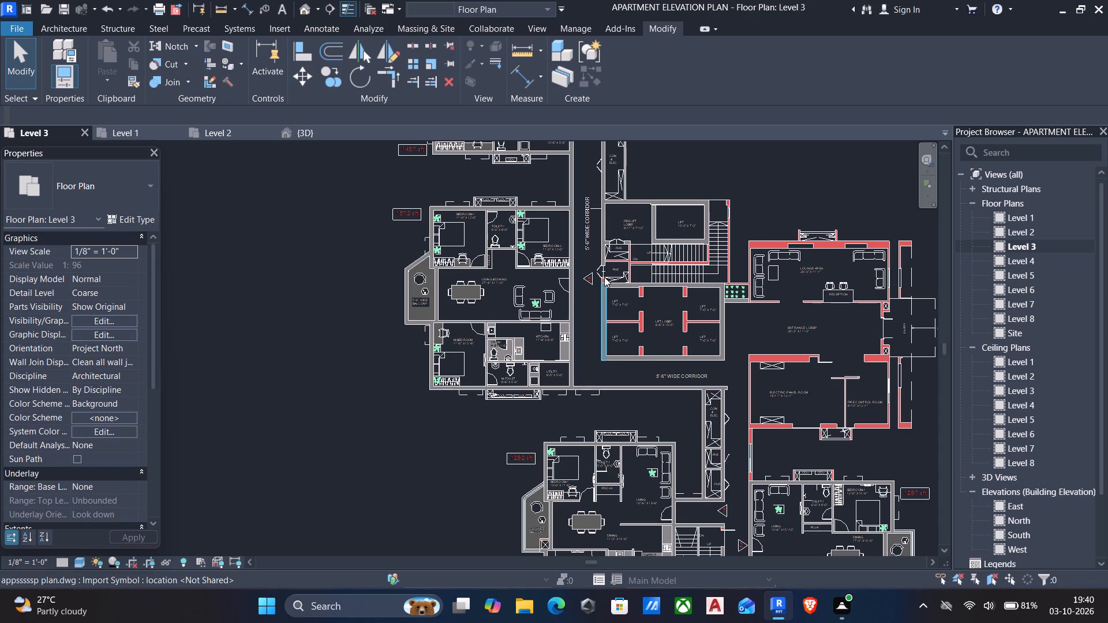
scroll(616, 284, "down", 2)
middle_click_drag(616, 282, 641, 271)
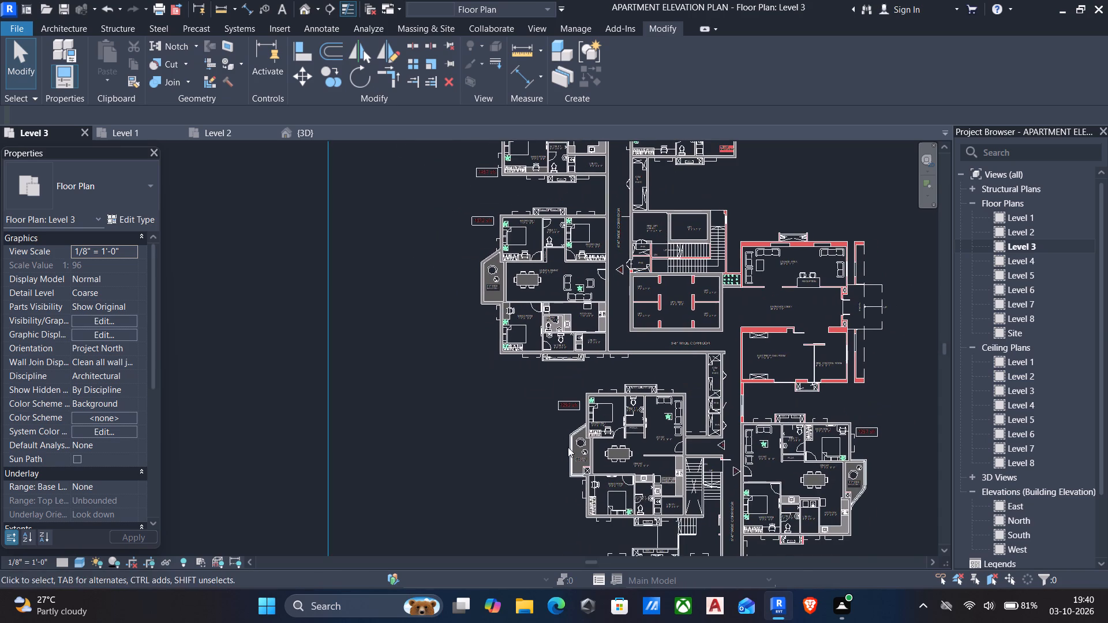
scroll(576, 447, "down", 2)
middle_click_drag(578, 451, 585, 366)
middle_click_drag(643, 416, 597, 373)
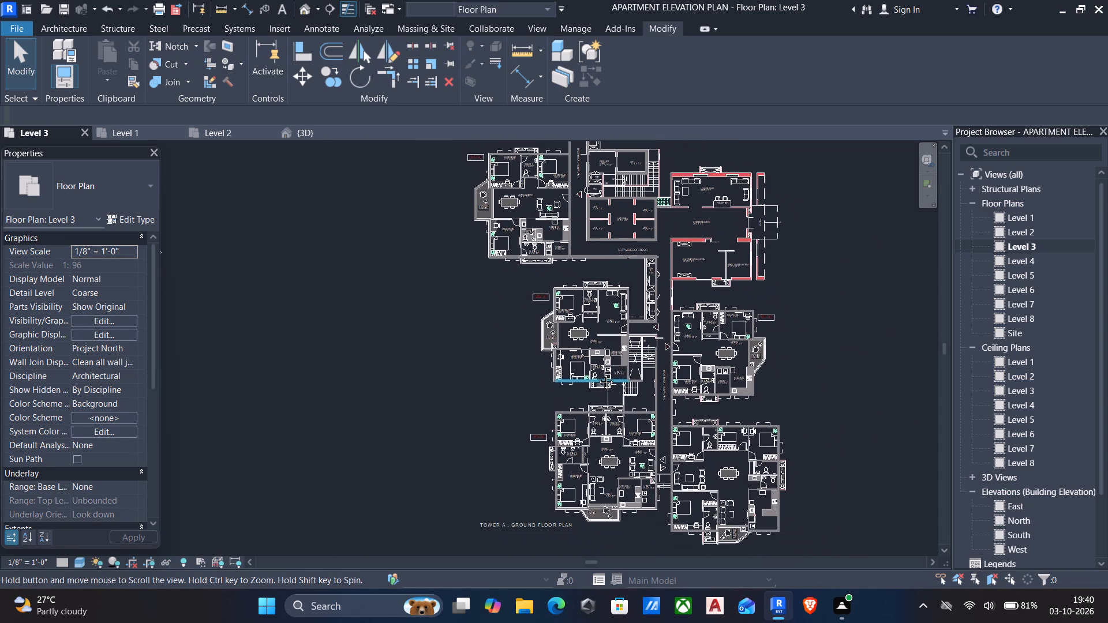
middle_click_drag(597, 373, 598, 509)
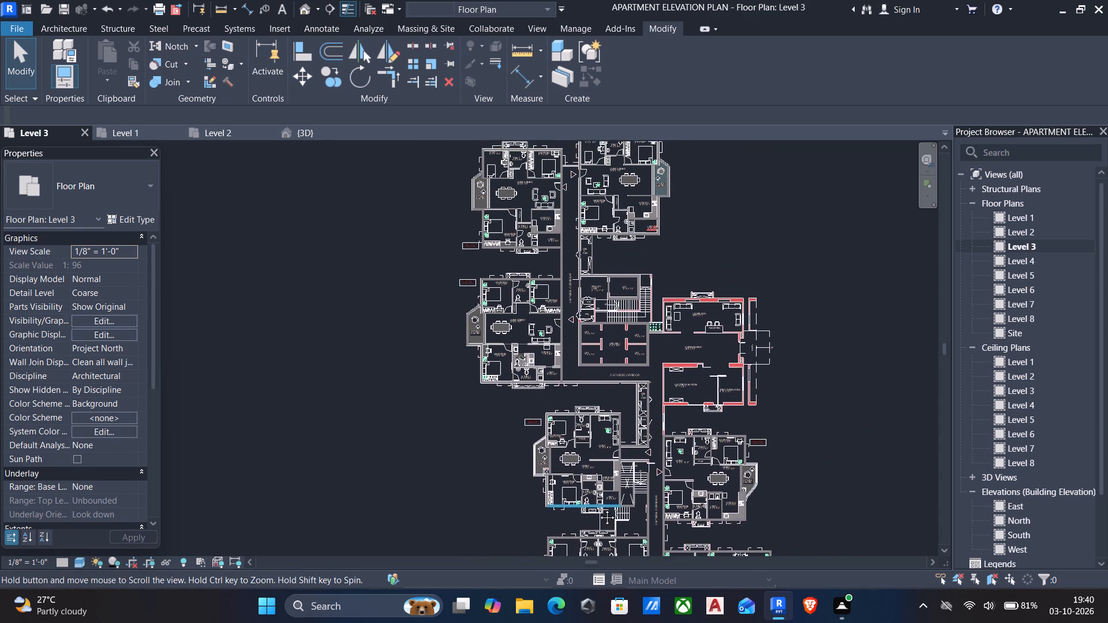
middle_click_drag(598, 509, 606, 501)
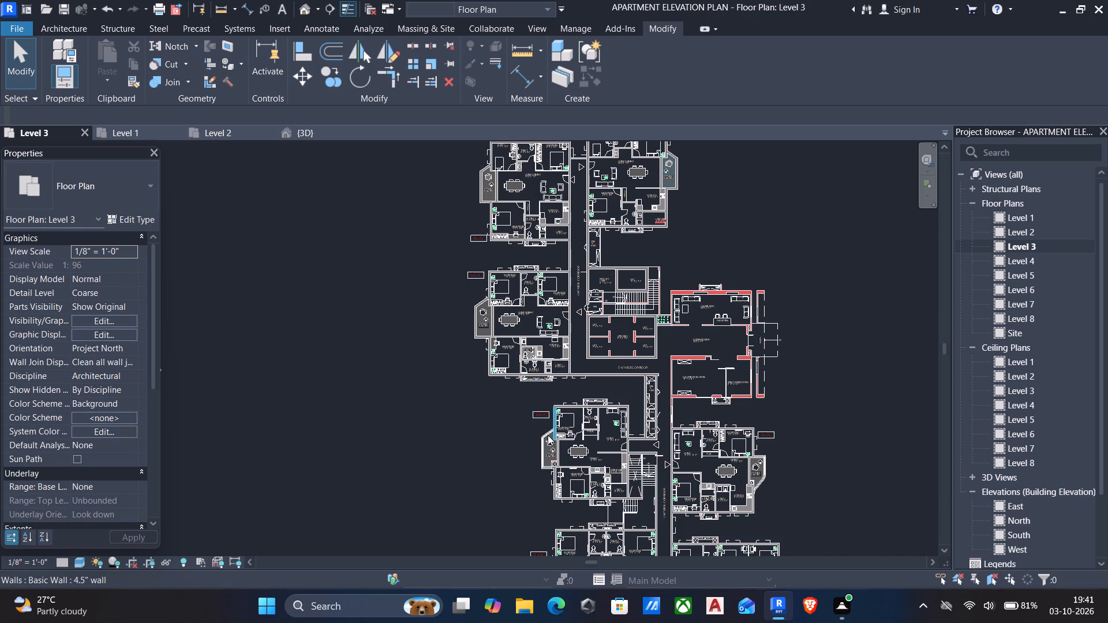
Create 9" walls from the inner balcony lines of the 1292 sft flat, along the short side by M-Bedroom and the long side.
scroll(540, 431, "up", 8)
middle_click(556, 453)
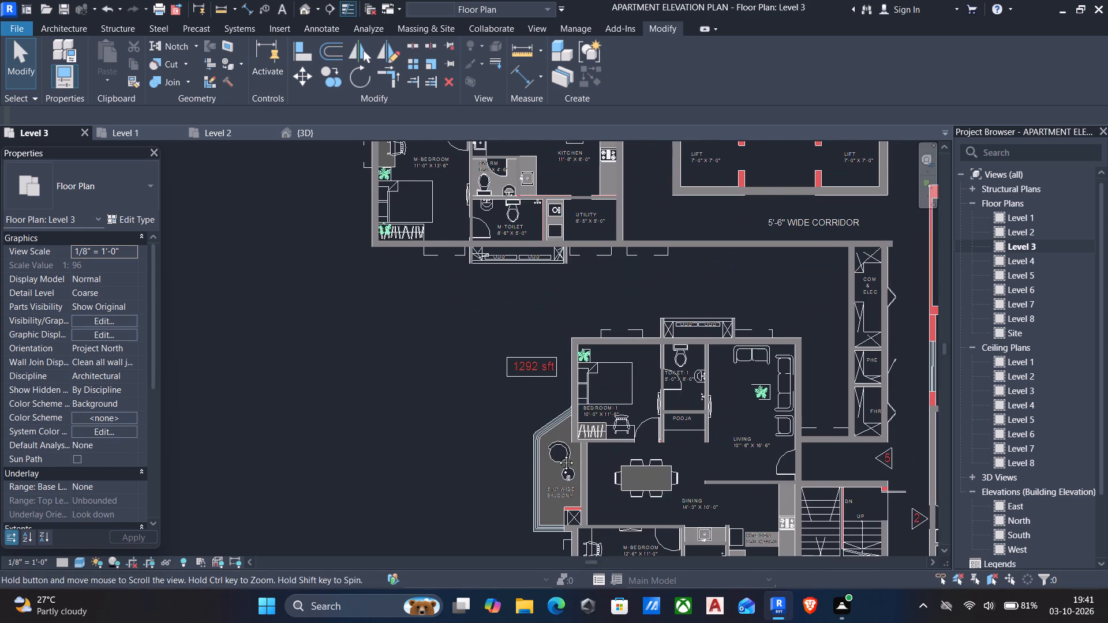
scroll(559, 448, "down", 4)
key("w")
key("a")
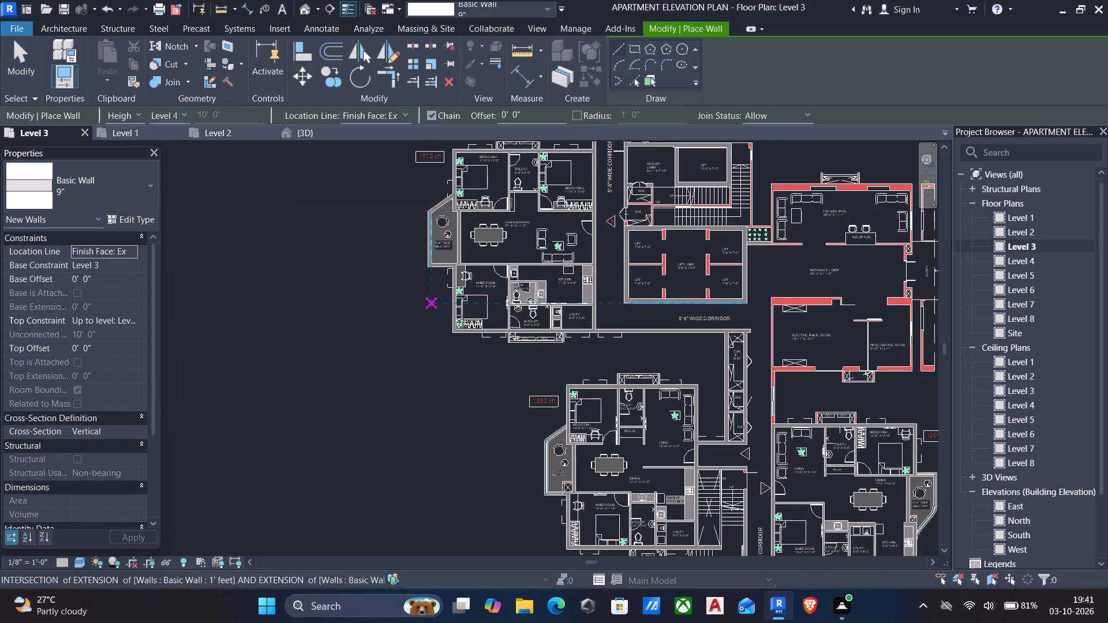
left_click(637, 77)
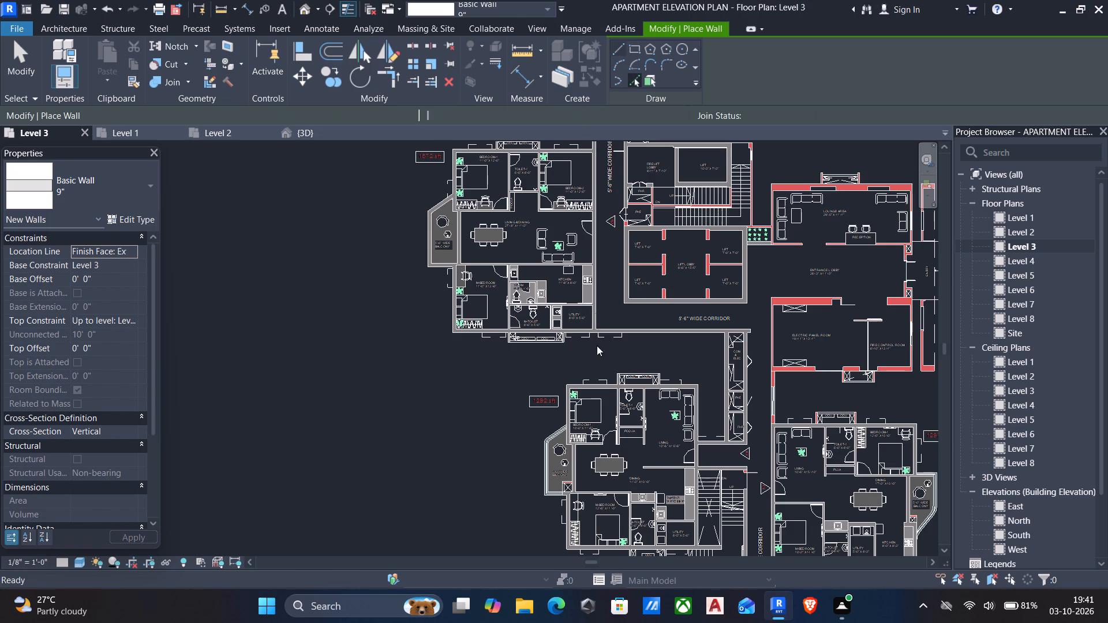
middle_click_drag(597, 360, 617, 285)
scroll(572, 424, "up", 11)
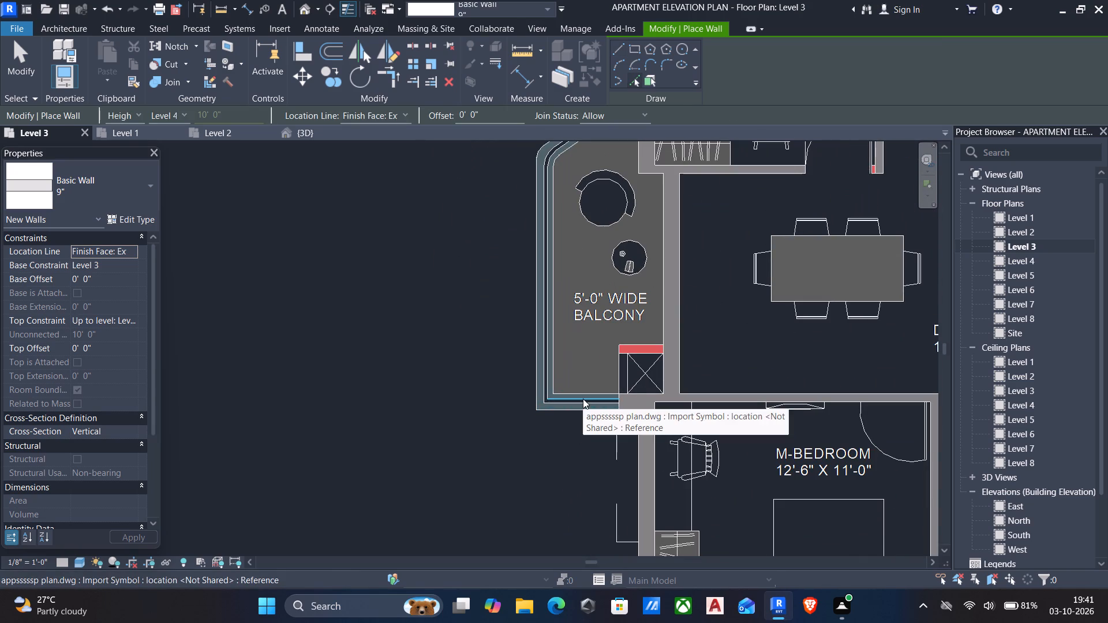
left_click(583, 393)
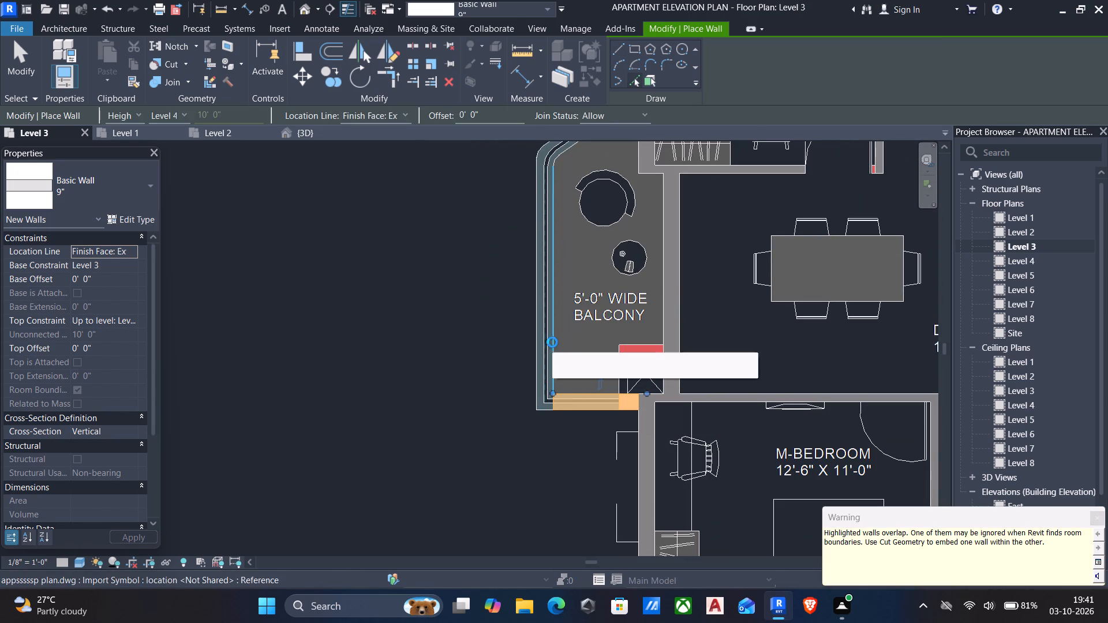
left_click(552, 342)
Create a 9" wall from the balcony's inner angled line, running from the long balcony wall towards Bedroom-1's exterior wall.
middle_click_drag(548, 354, 537, 449)
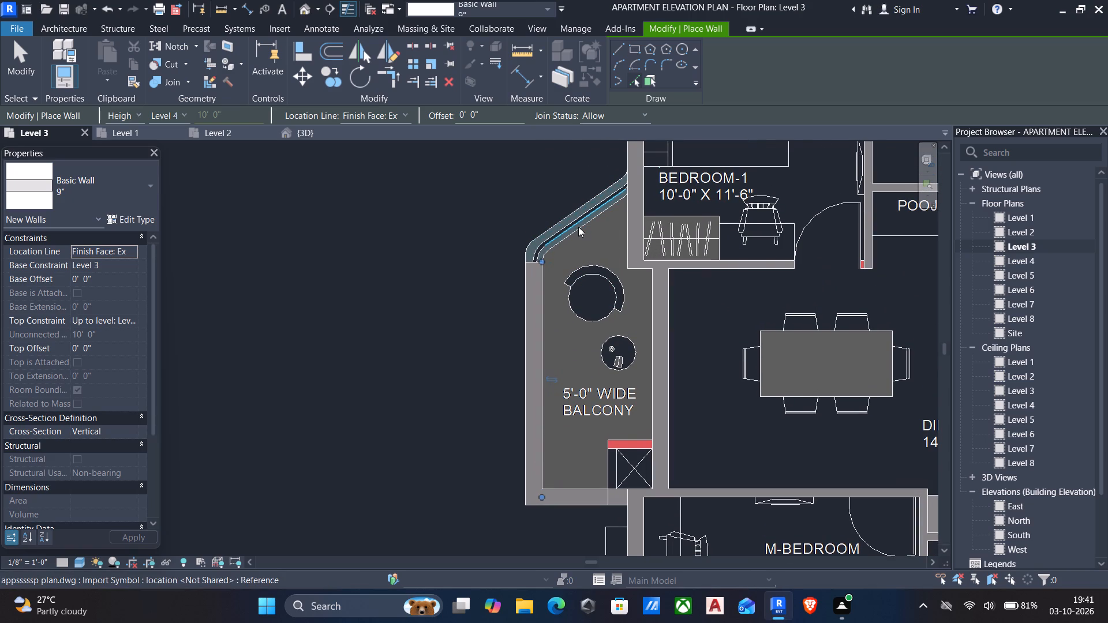
scroll(578, 227, "up", 4)
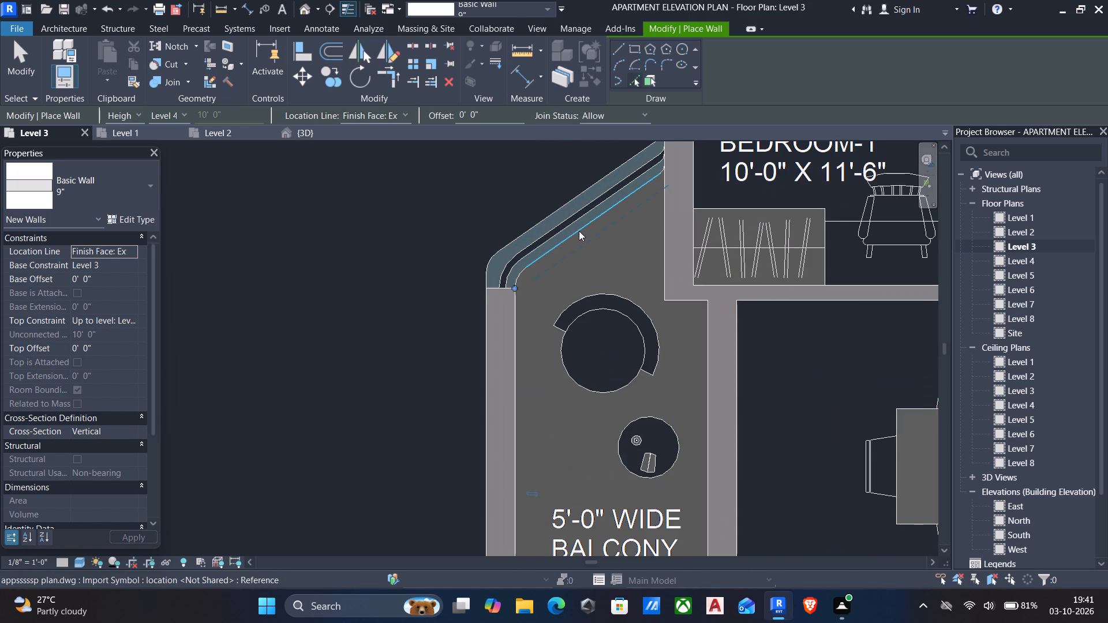
left_click(579, 231)
scroll(570, 232, "down", 5)
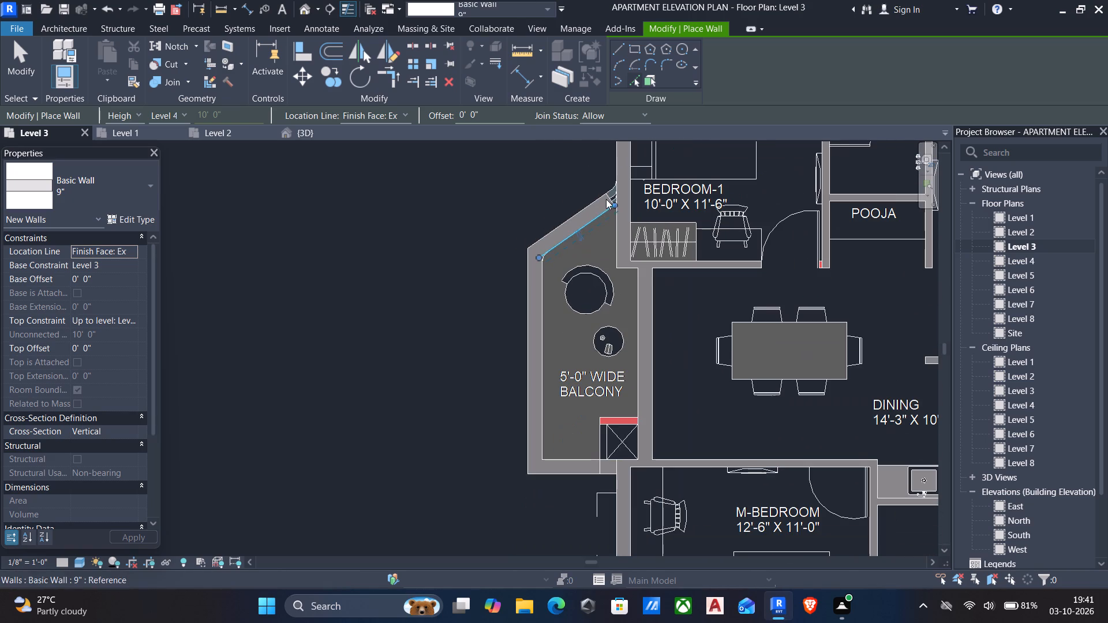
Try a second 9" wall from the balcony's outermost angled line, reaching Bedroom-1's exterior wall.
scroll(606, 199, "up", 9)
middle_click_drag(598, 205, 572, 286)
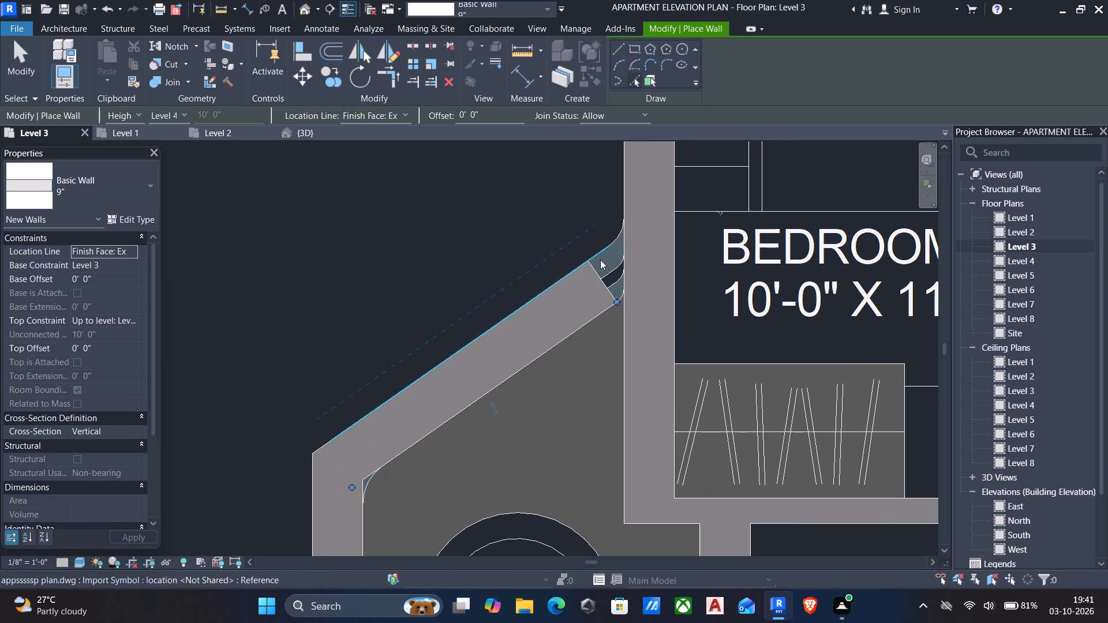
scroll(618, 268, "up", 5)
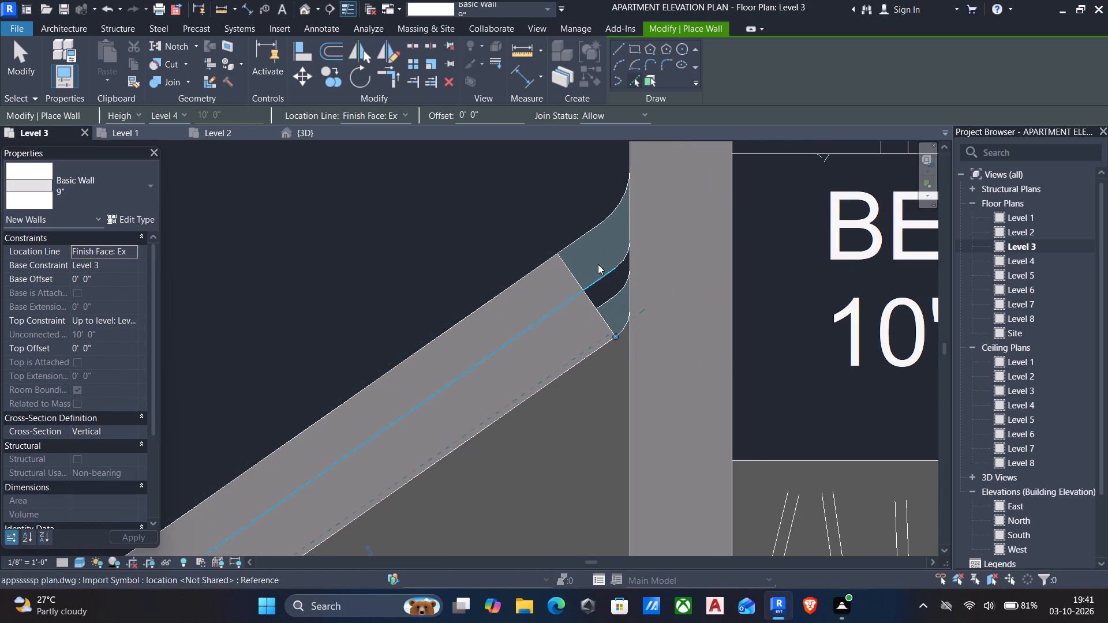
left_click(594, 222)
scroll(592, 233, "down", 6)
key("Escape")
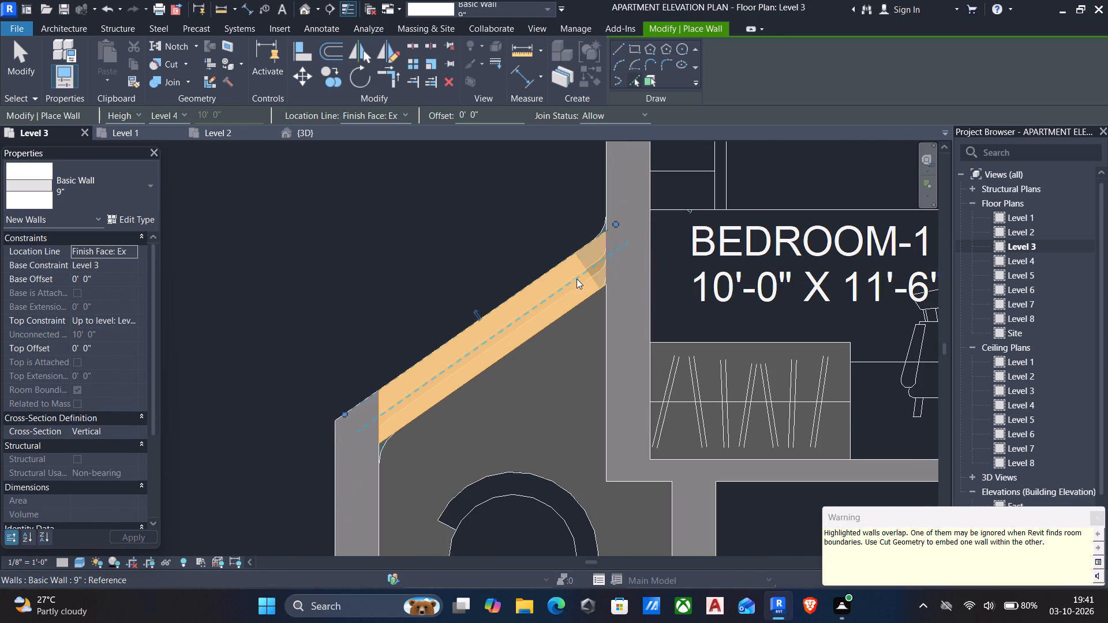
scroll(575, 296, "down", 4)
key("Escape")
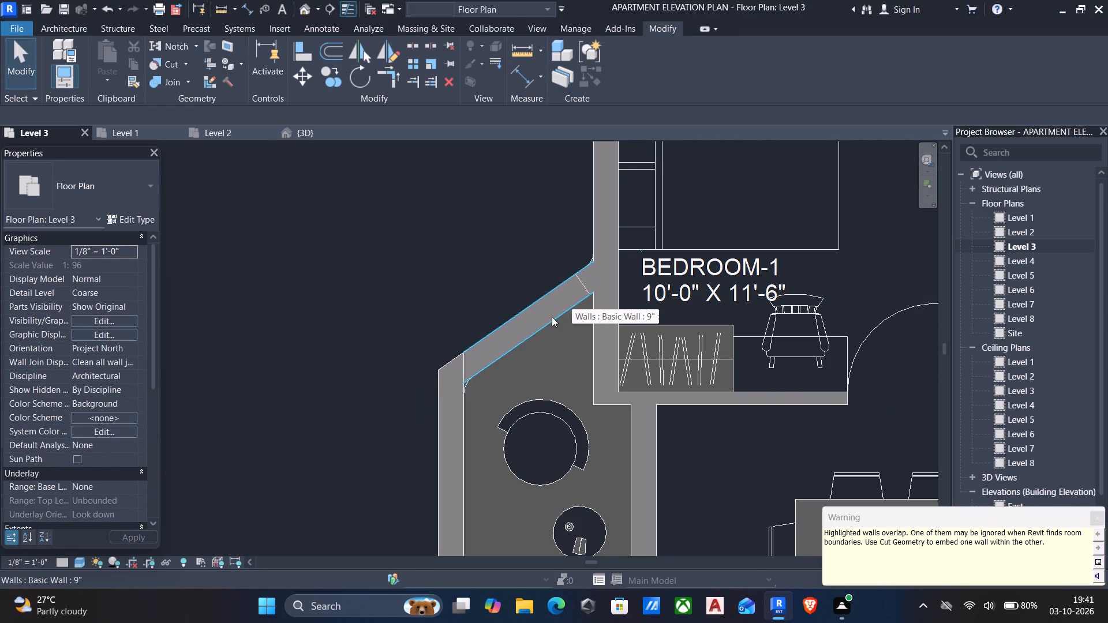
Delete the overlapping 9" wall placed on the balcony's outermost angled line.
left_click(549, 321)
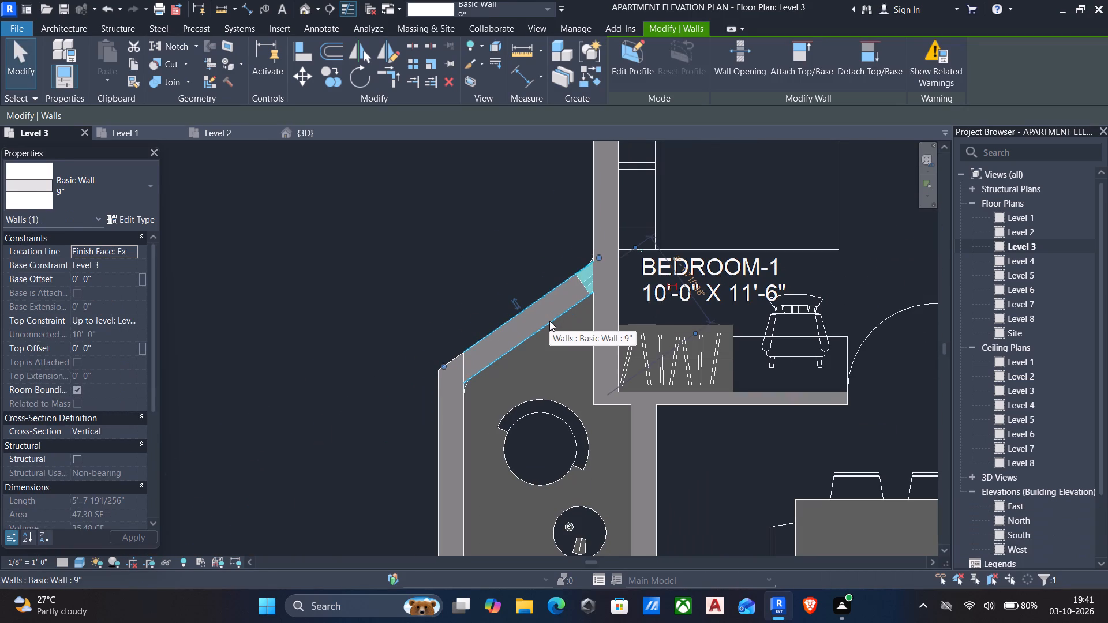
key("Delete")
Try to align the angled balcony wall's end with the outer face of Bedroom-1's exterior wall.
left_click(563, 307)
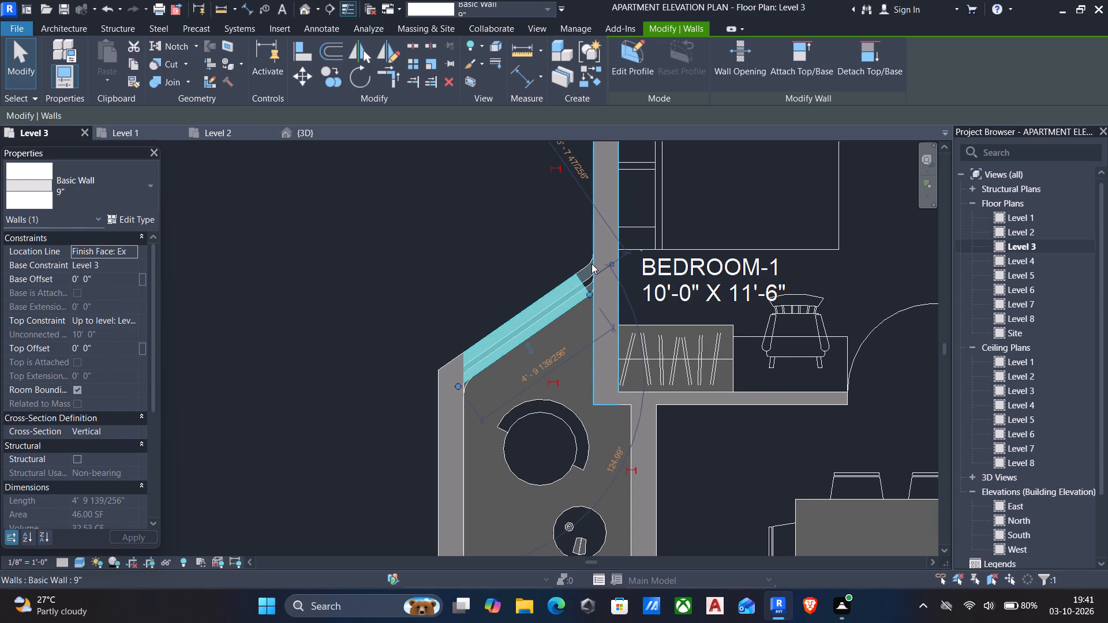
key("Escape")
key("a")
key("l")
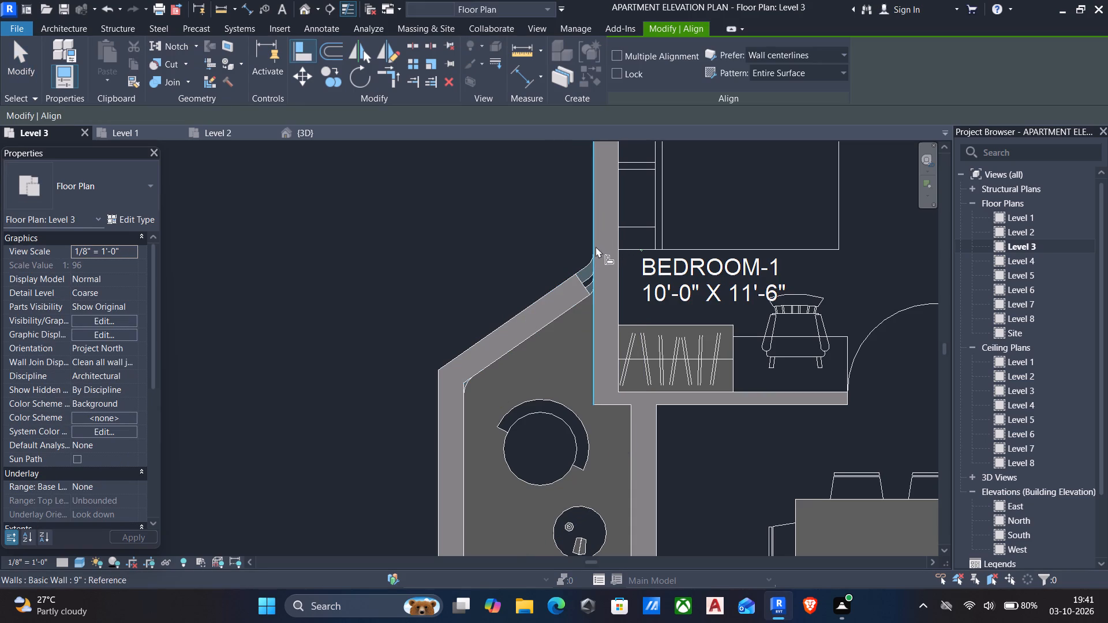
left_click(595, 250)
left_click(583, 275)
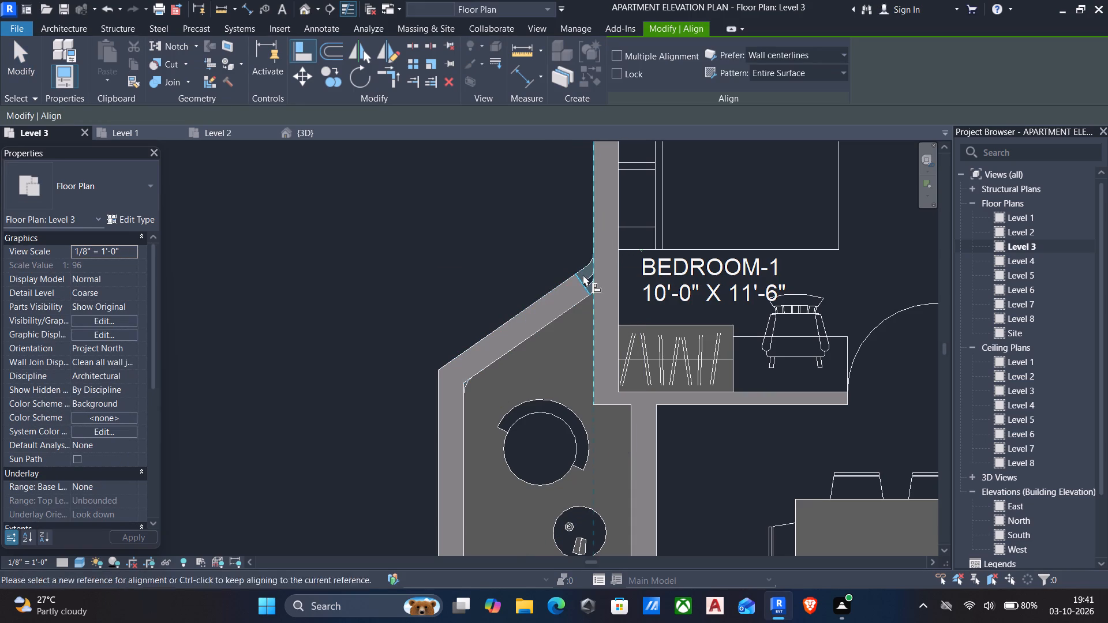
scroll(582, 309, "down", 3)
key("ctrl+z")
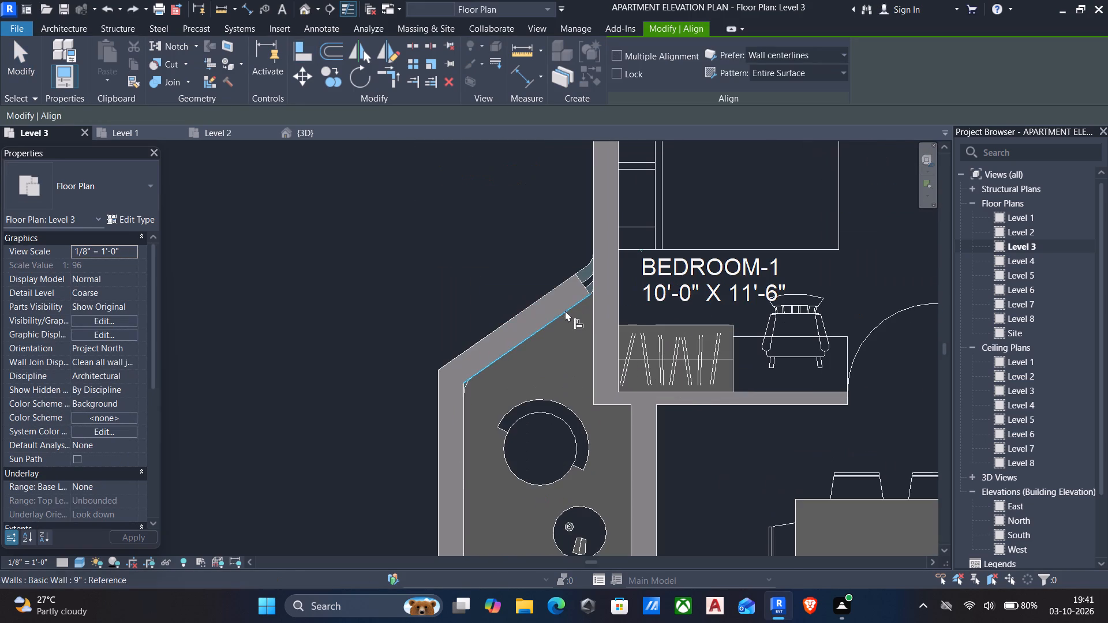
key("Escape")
Extend the angled 9" balcony wall's end until it meets Bedroom-1's exterior wall.
left_click(579, 274)
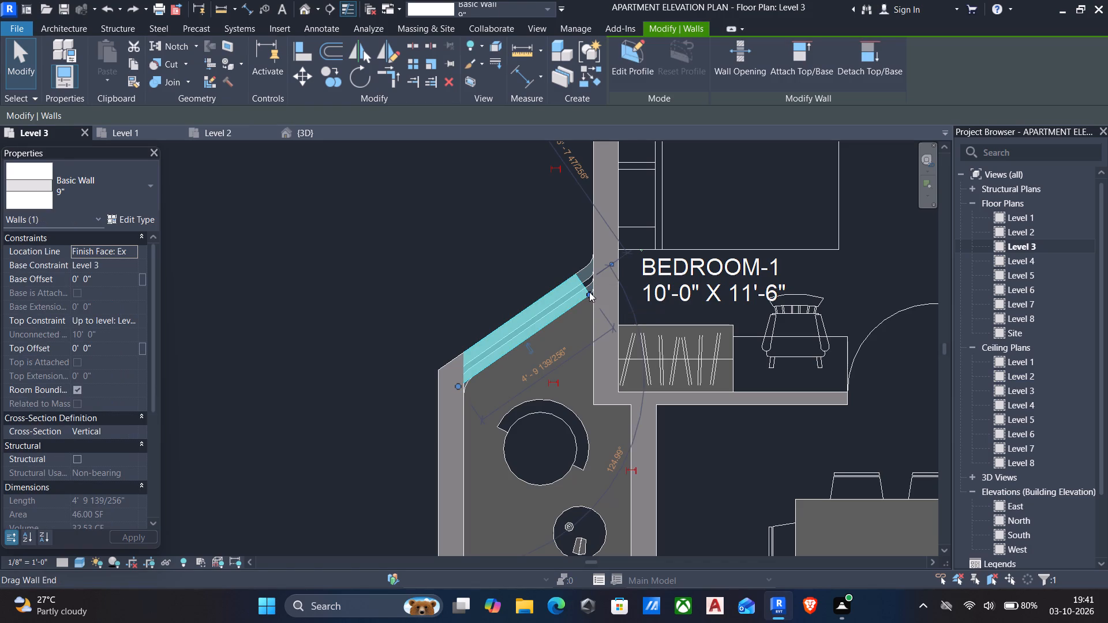
left_click_drag(589, 292, 597, 285)
key("Escape")
scroll(595, 264, "up", 5)
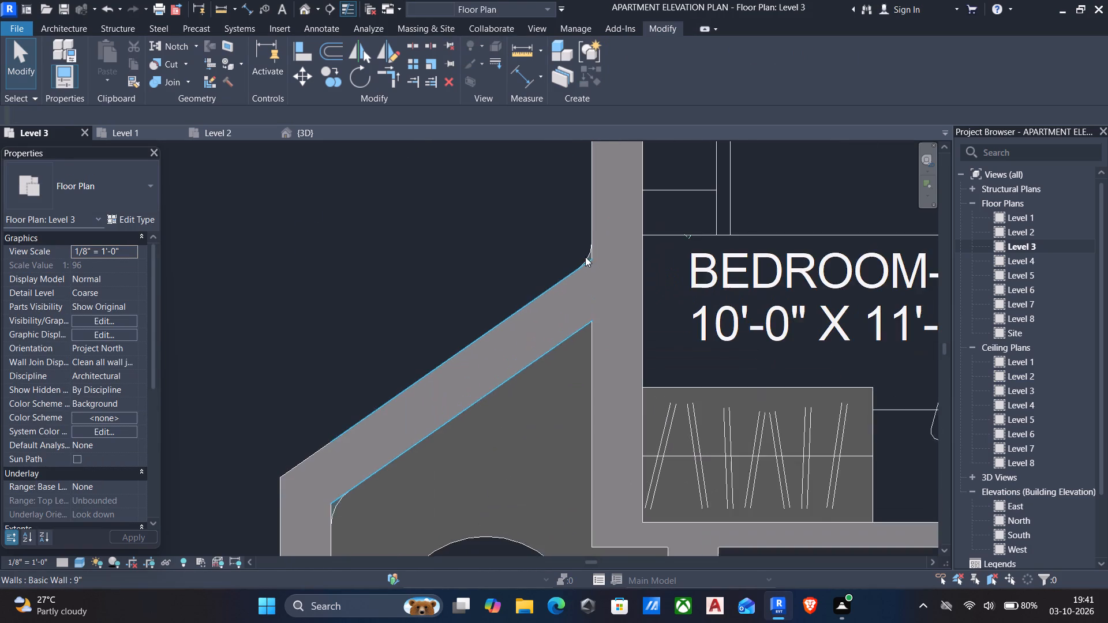
scroll(585, 257, "up", 5)
left_click(602, 244)
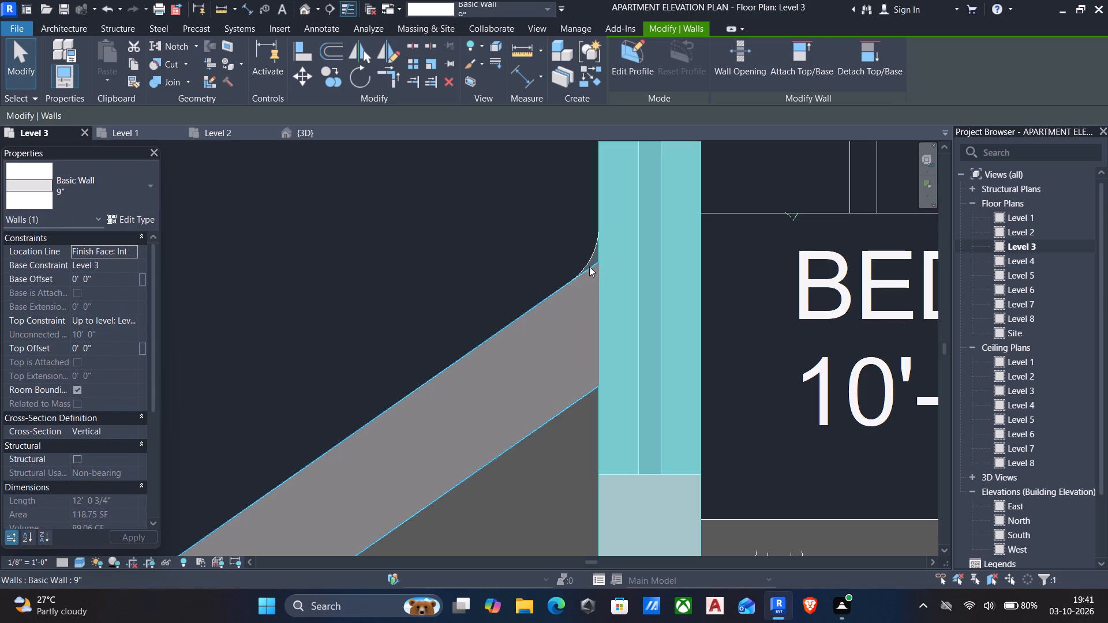
left_click(583, 272)
Create a 9" wall from the inner line of the 1819 sft flat's balcony, along its short side by the Kitchen.
scroll(582, 277, "down", 6)
scroll(589, 324, "down", 4)
middle_click_drag(589, 347, 608, 264)
left_click_drag(592, 341, 608, 265)
middle_click_drag(608, 264, 608, 265)
scroll(601, 340, "down", 4)
middle_click_drag(600, 348, 602, 277)
scroll(598, 395, "up", 5)
middle_click_drag(582, 417, 597, 313)
scroll(597, 311, "down", 2)
scroll(545, 425, "down", 5)
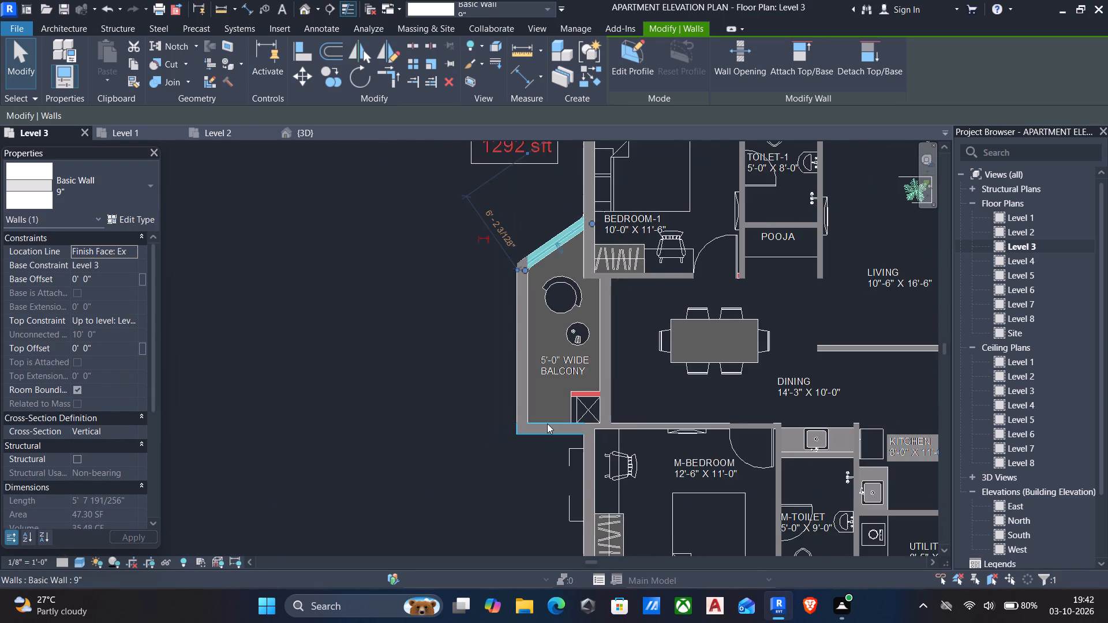
scroll(548, 422, "down", 4)
middle_click_drag(551, 422, 493, 290)
middle_click_drag(511, 384, 486, 350)
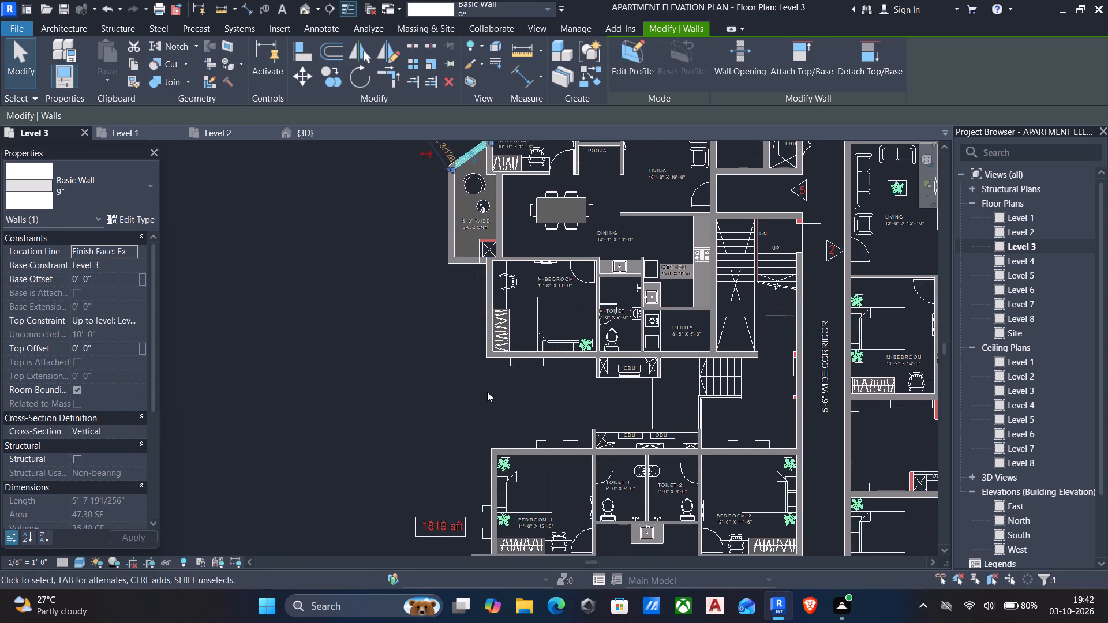
middle_click_drag(489, 404, 463, 289)
scroll(462, 290, "down", 2)
middle_click_drag(456, 428, 455, 374)
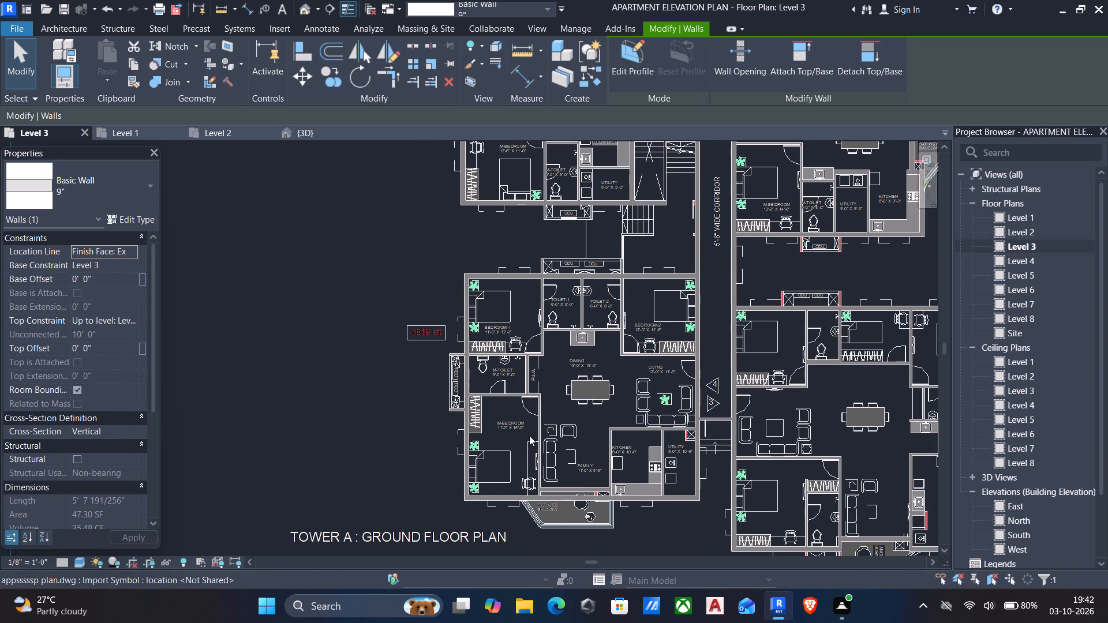
middle_click_drag(529, 441, 425, 353)
scroll(480, 431, "up", 4)
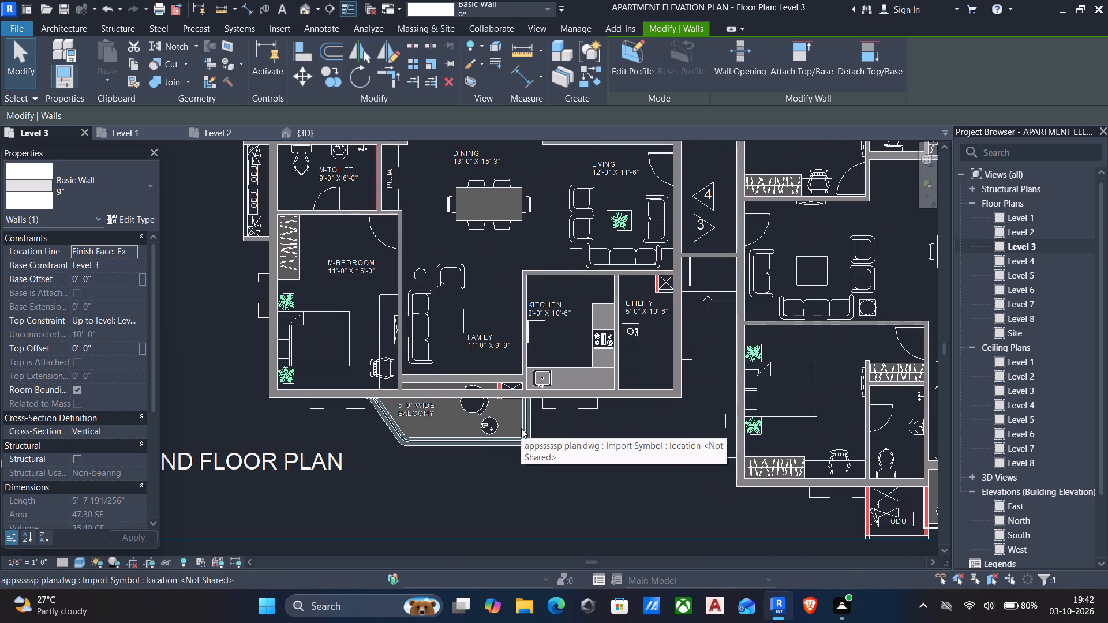
key("w")
key("a")
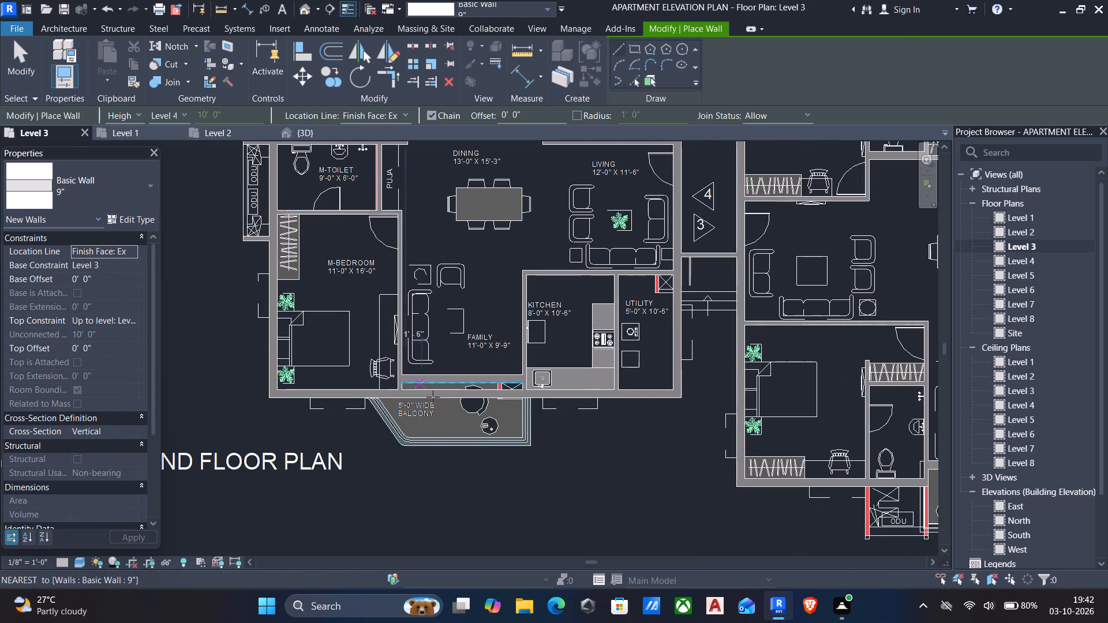
scroll(559, 196, "up", 1)
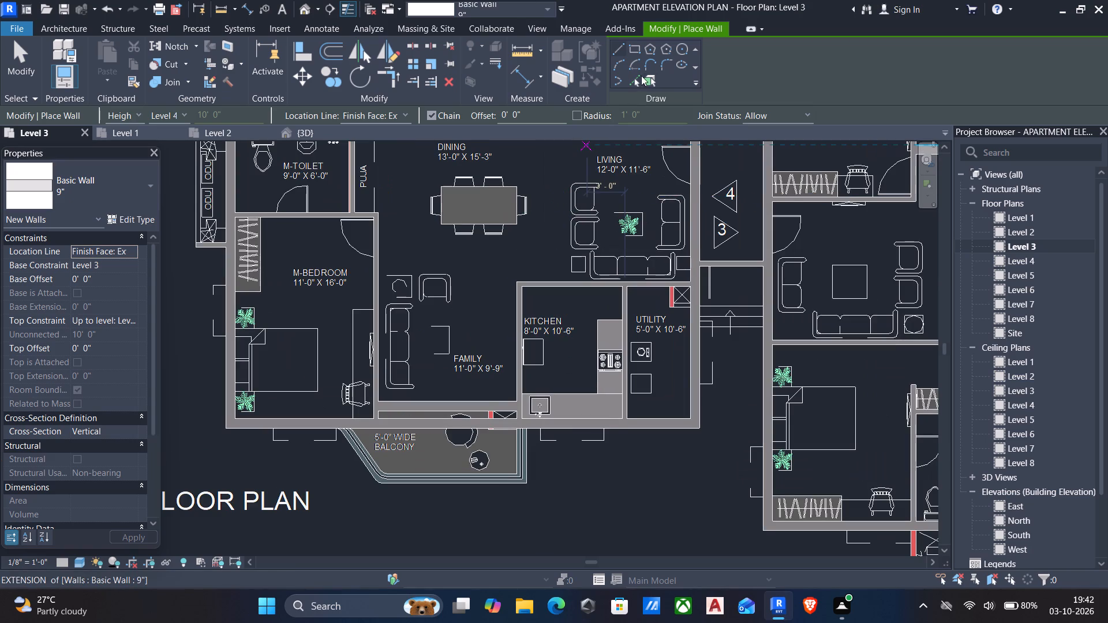
left_click(636, 78)
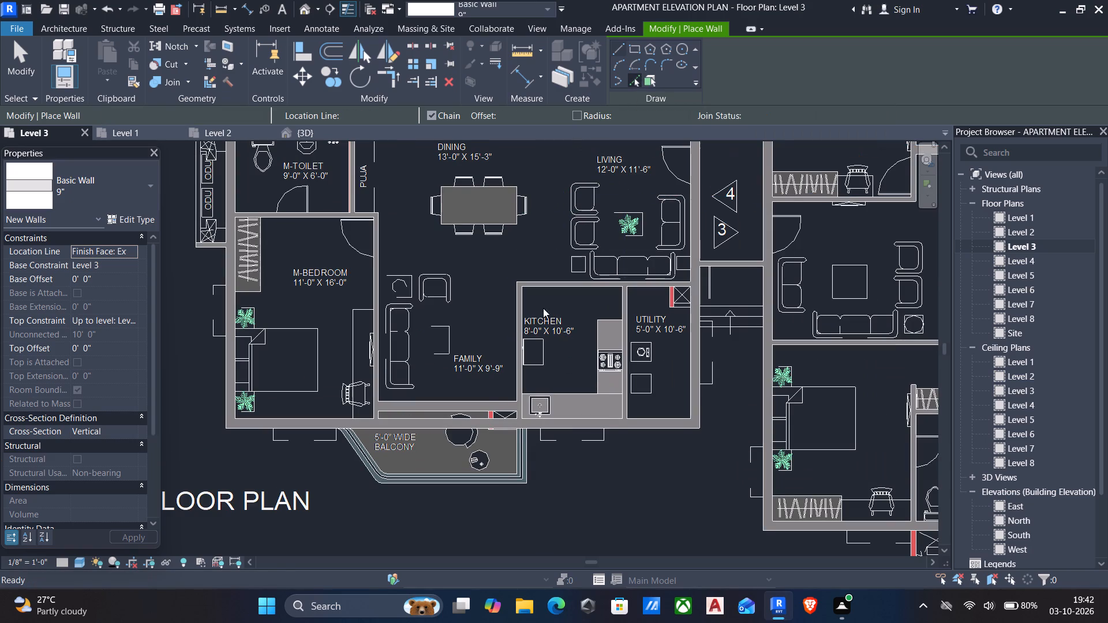
scroll(525, 473, "up", 4)
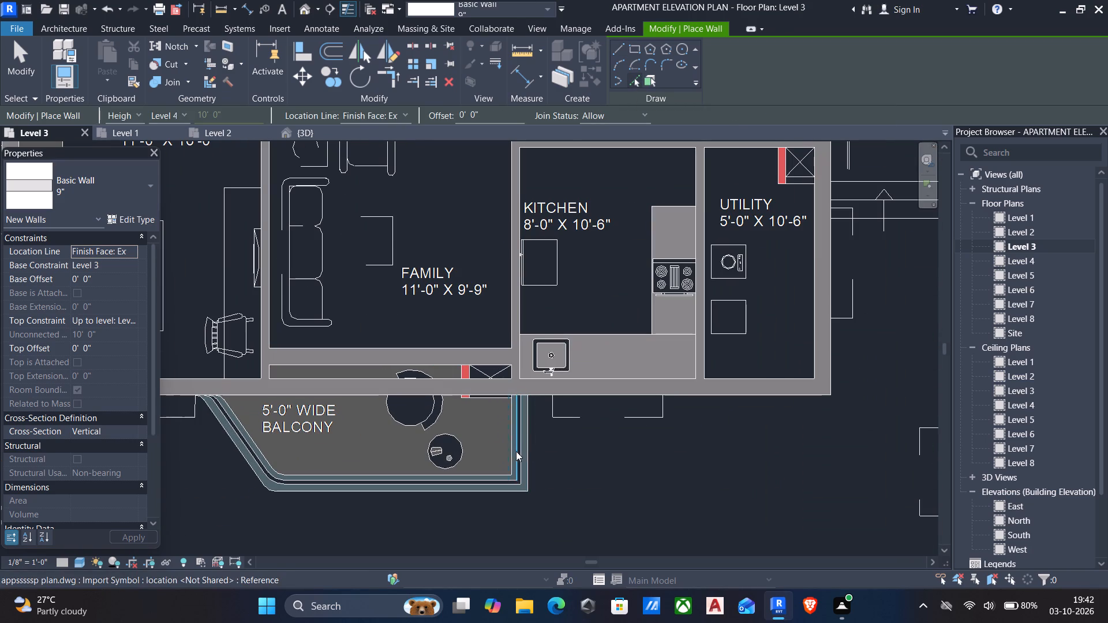
left_click(510, 453)
scroll(486, 471, "down", 3)
key("Escape")
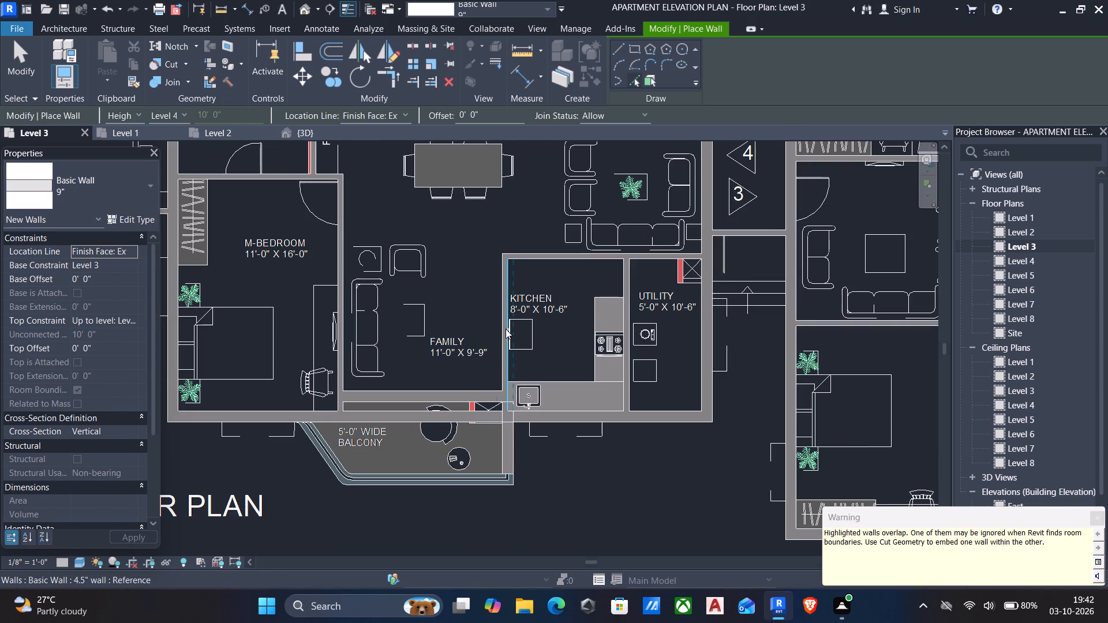
key("Escape")
Align the short balcony wall's end near the Kitchen with the outer face of the flat's exterior wall.
left_click(506, 449)
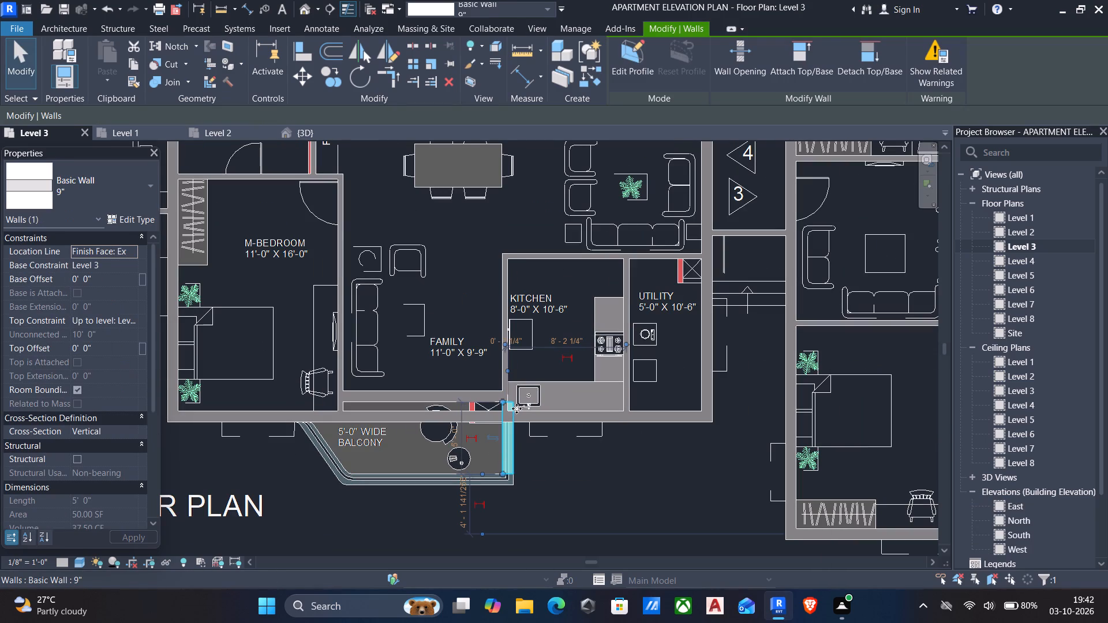
type("al")
scroll(511, 408, "up", 5)
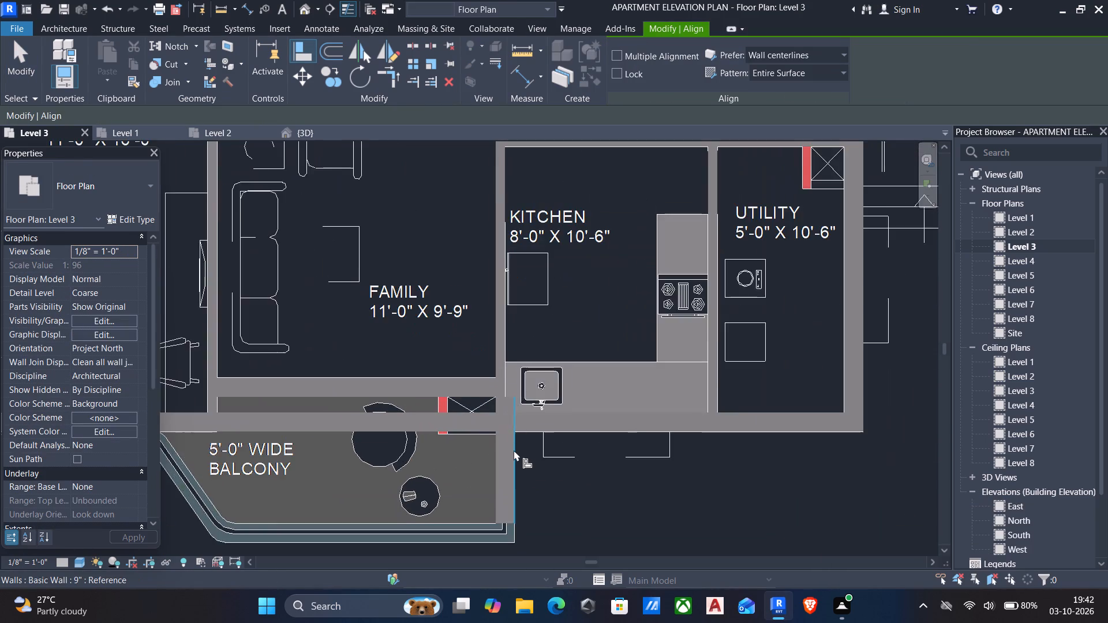
left_click(526, 435)
left_click(514, 393)
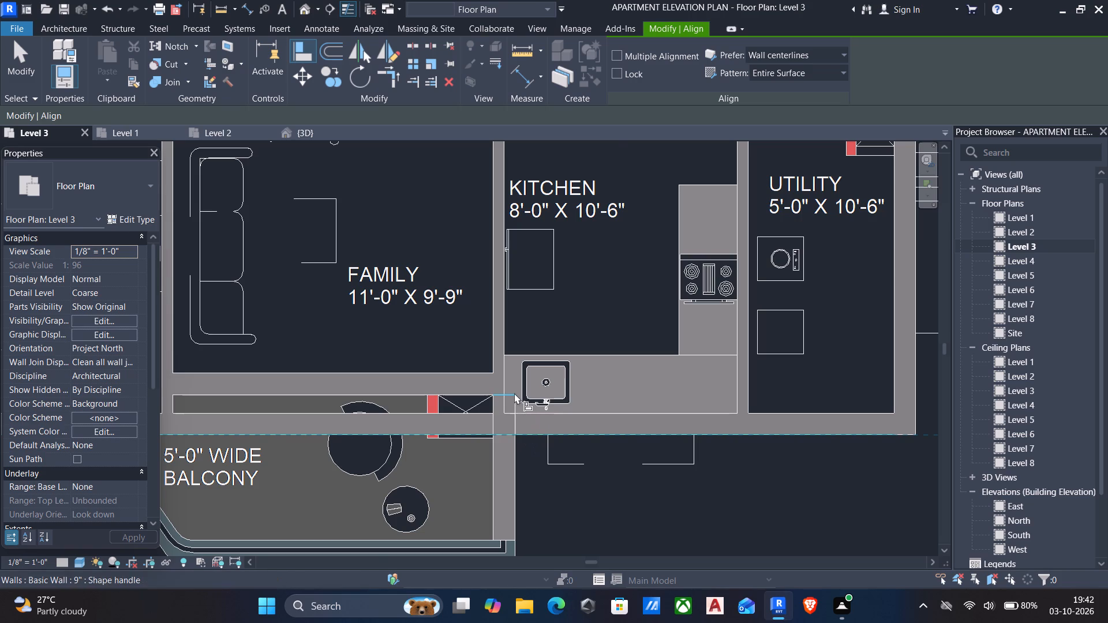
scroll(501, 421, "down", 4)
middle_click_drag(500, 458, 521, 427)
key("Escape")
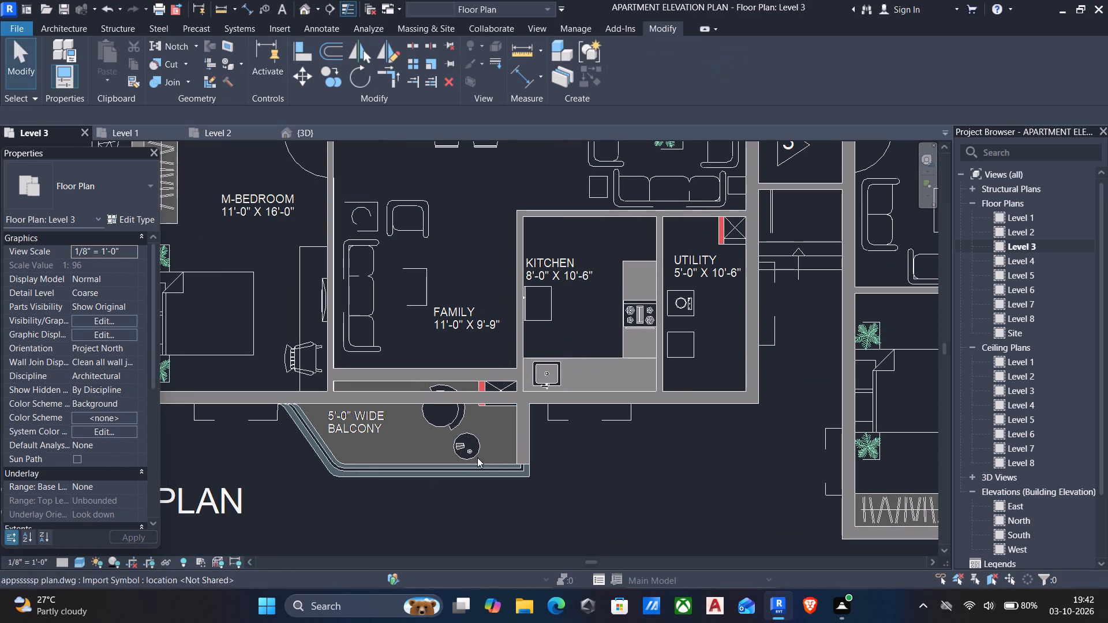
Create 9" walls from the 1819 sft flat's balcony lines along the long side and the angled side.
type("wa")
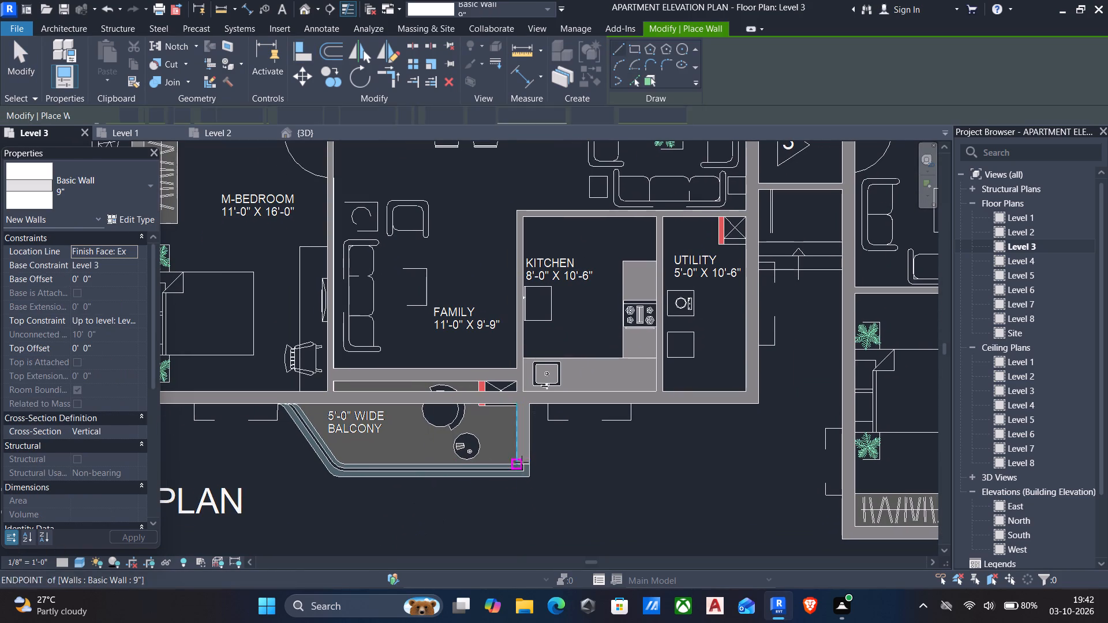
left_click(634, 78)
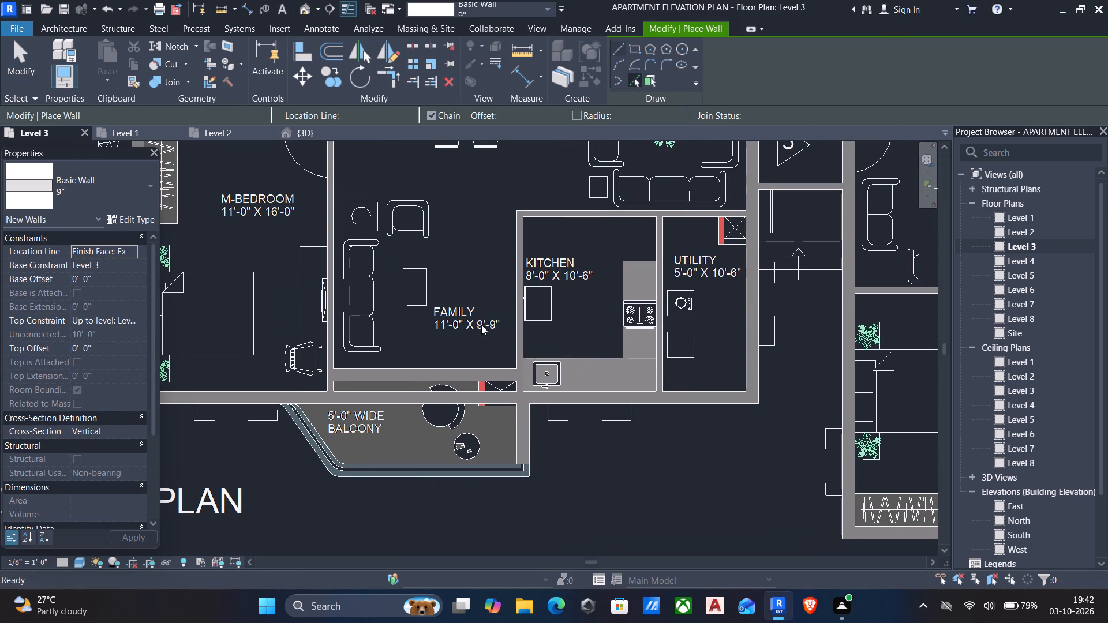
scroll(474, 463, "up", 4)
left_click(471, 465)
scroll(446, 476, "down", 3)
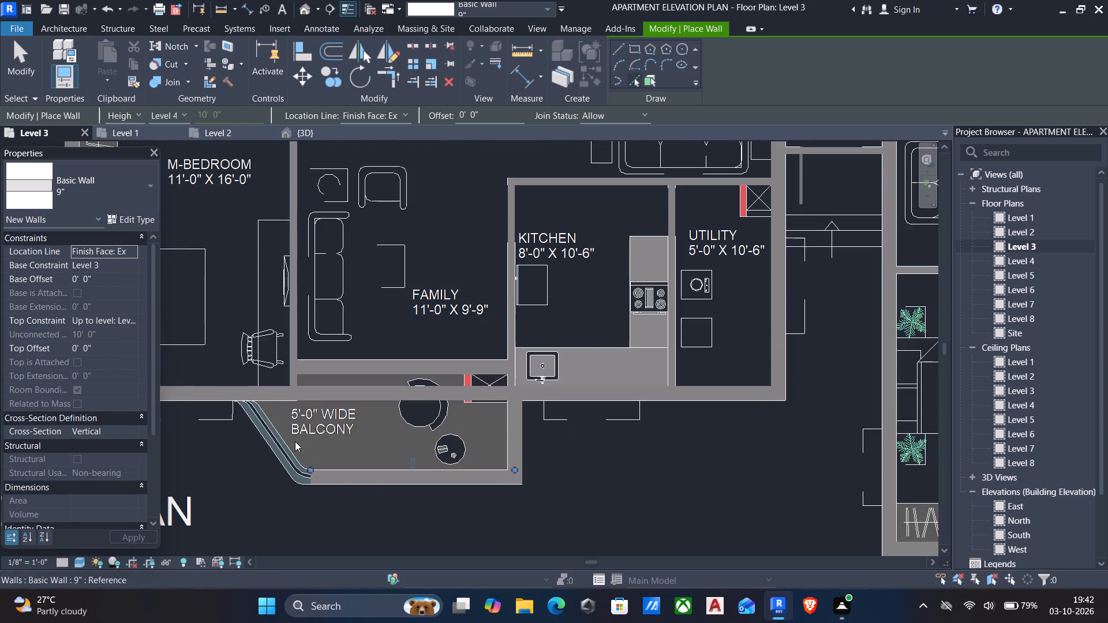
left_click(263, 433)
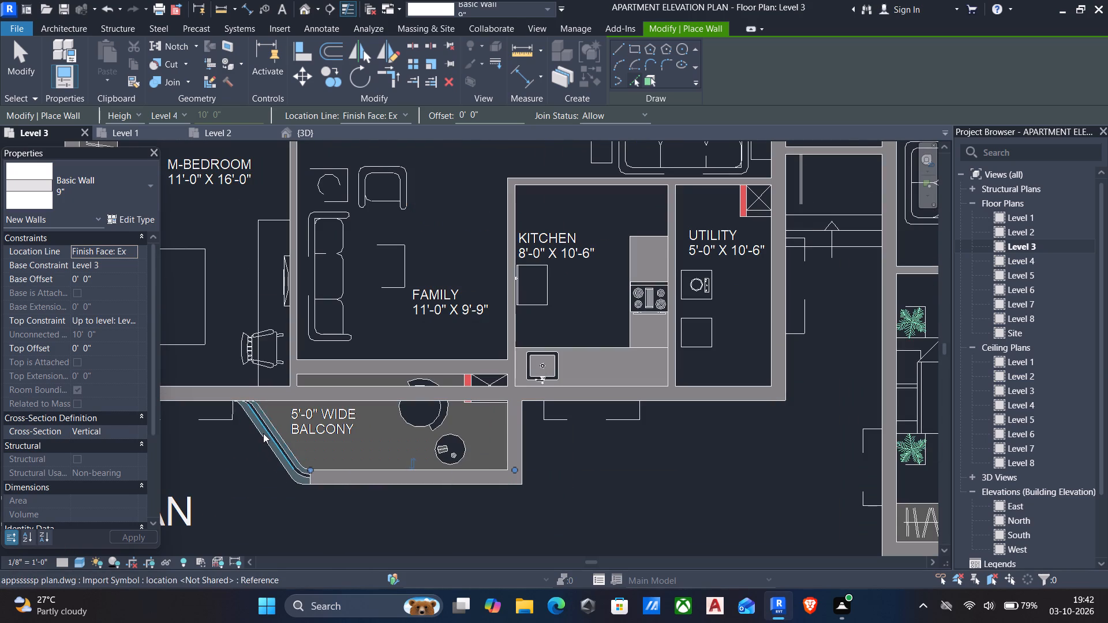
scroll(265, 444, "down", 1)
key("Escape")
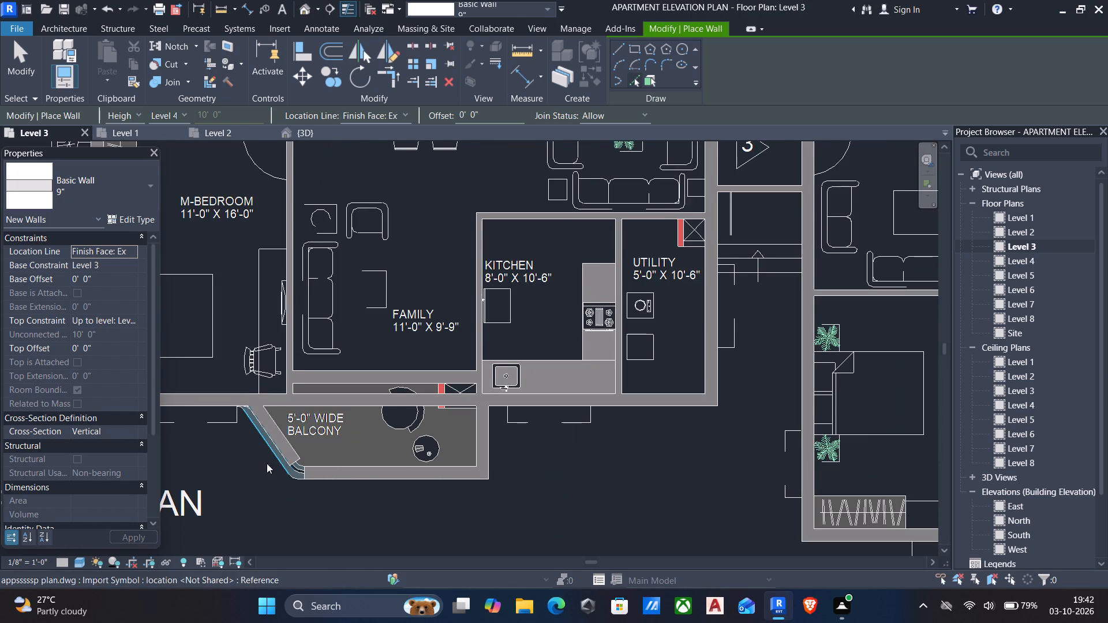
middle_click_drag(268, 466, 289, 478)
key("Escape")
Align the angled balcony wall's outer face with the outermost angled balcony line of the floor plan.
type("al")
scroll(293, 468, "up", 5)
left_click(299, 467)
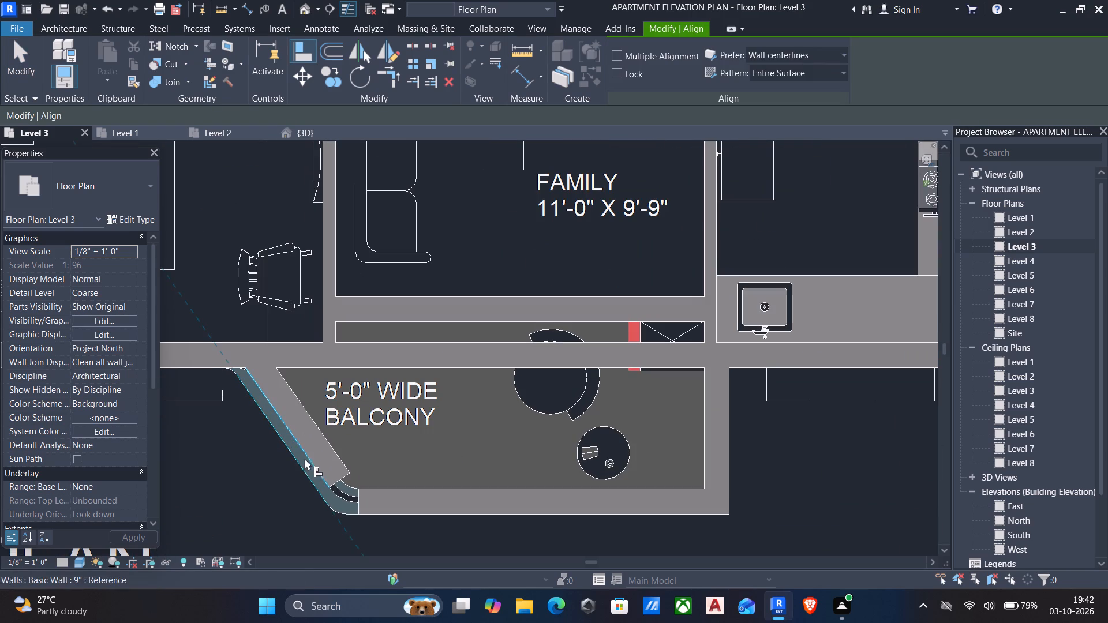
left_click(306, 456)
scroll(302, 462, "down", 11)
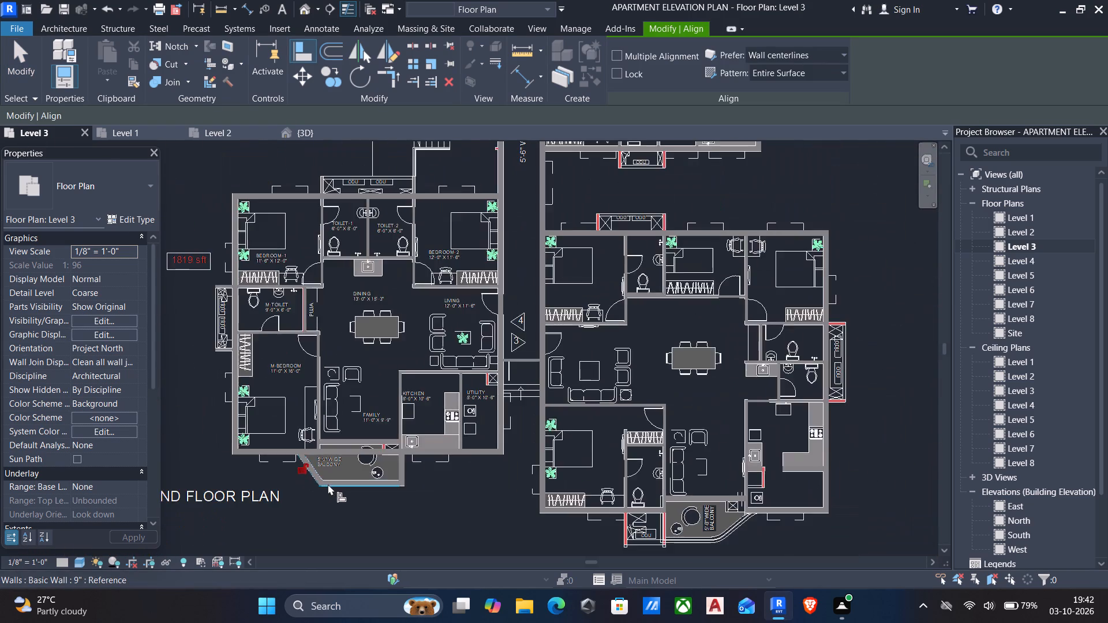
scroll(333, 473, "down", 4)
middle_click_drag(333, 473, 340, 414)
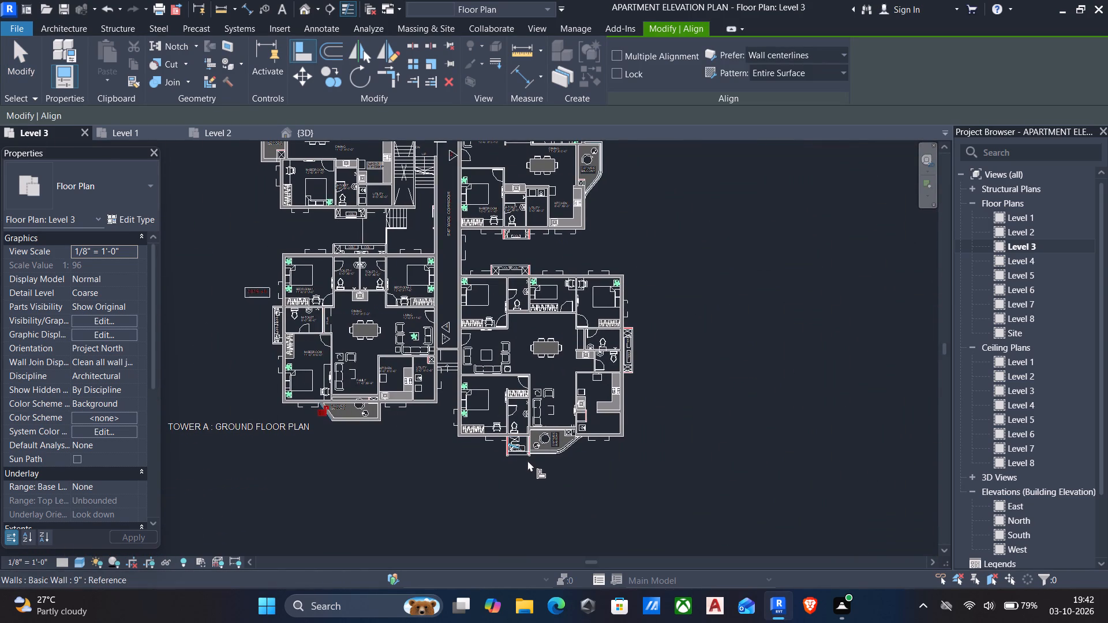
key("Escape")
scroll(538, 452, "up", 5)
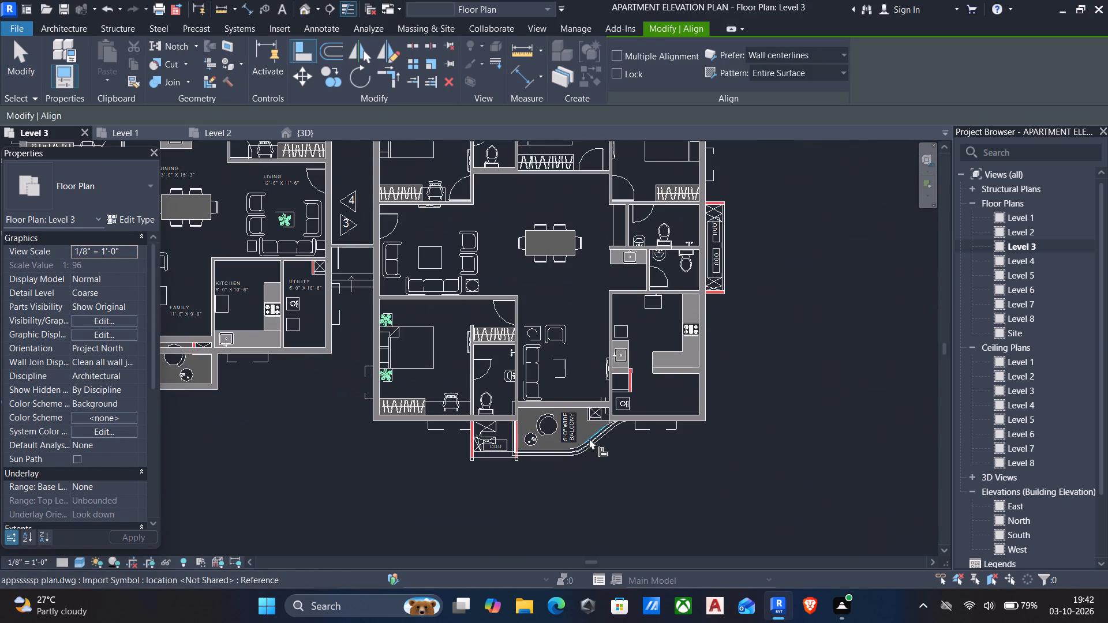
key("Escape")
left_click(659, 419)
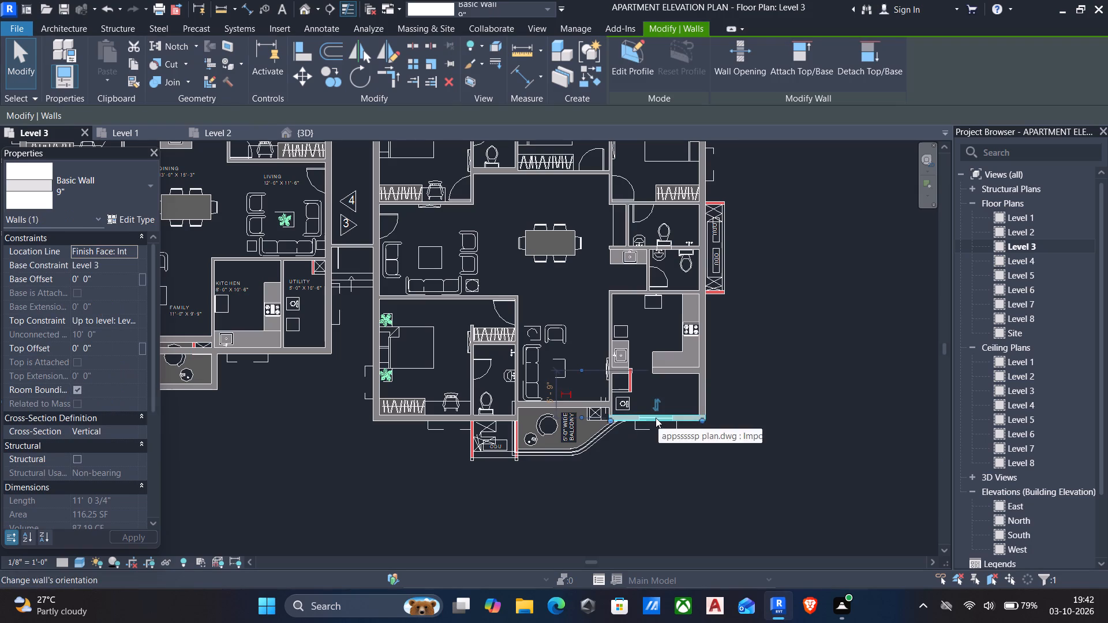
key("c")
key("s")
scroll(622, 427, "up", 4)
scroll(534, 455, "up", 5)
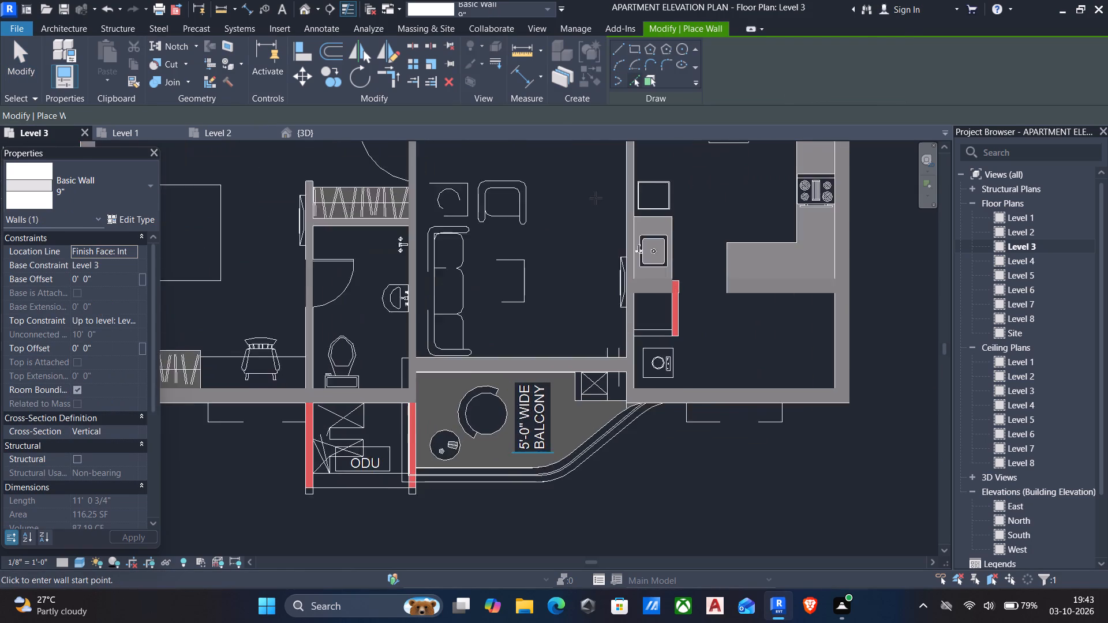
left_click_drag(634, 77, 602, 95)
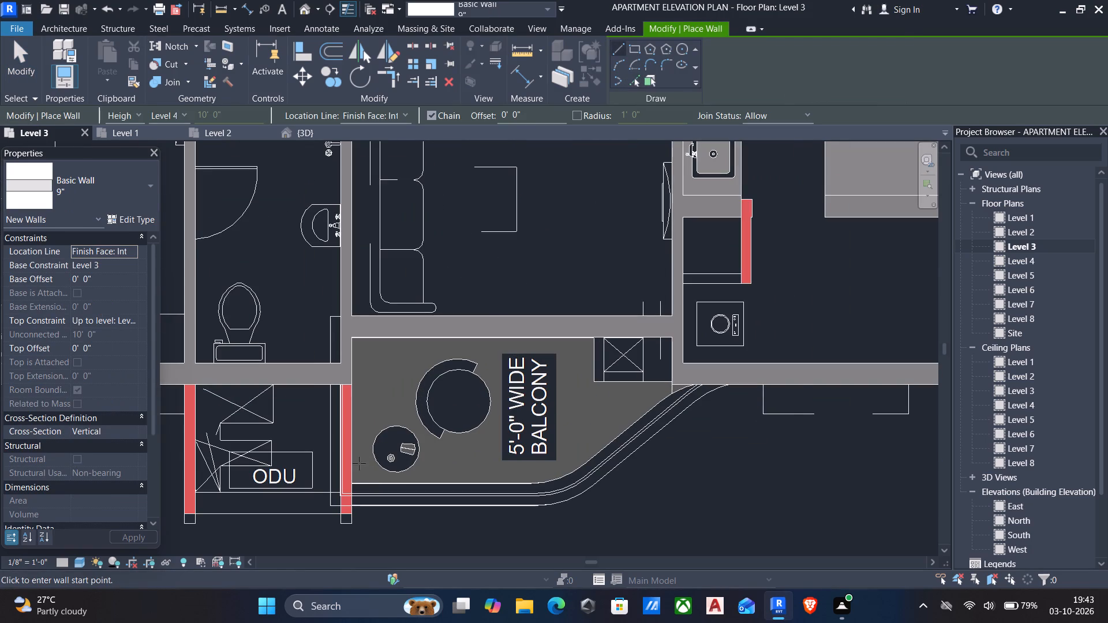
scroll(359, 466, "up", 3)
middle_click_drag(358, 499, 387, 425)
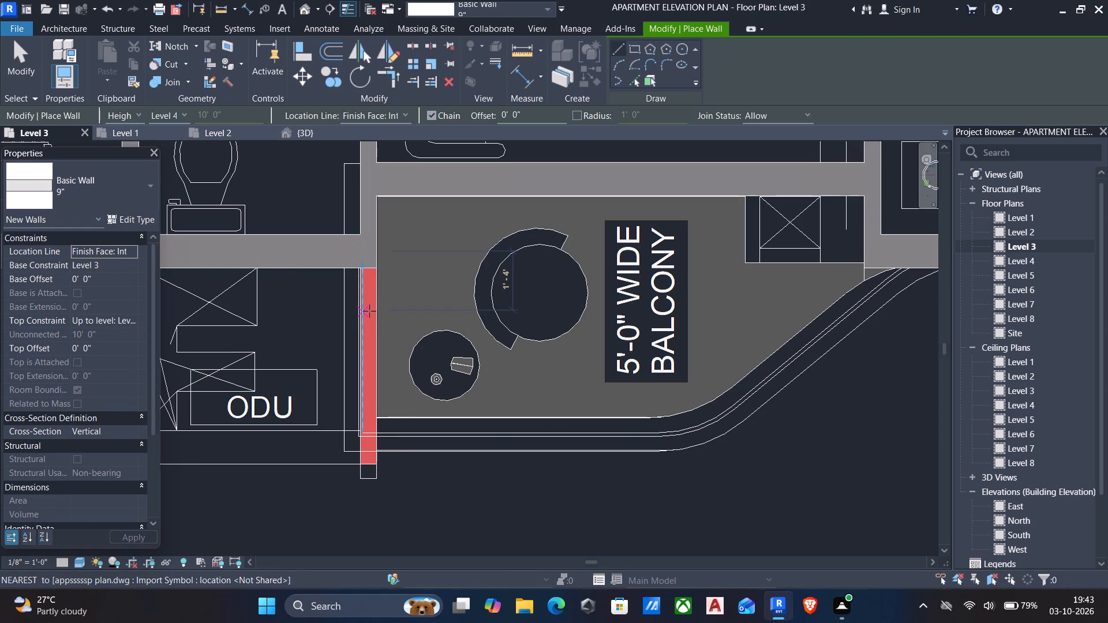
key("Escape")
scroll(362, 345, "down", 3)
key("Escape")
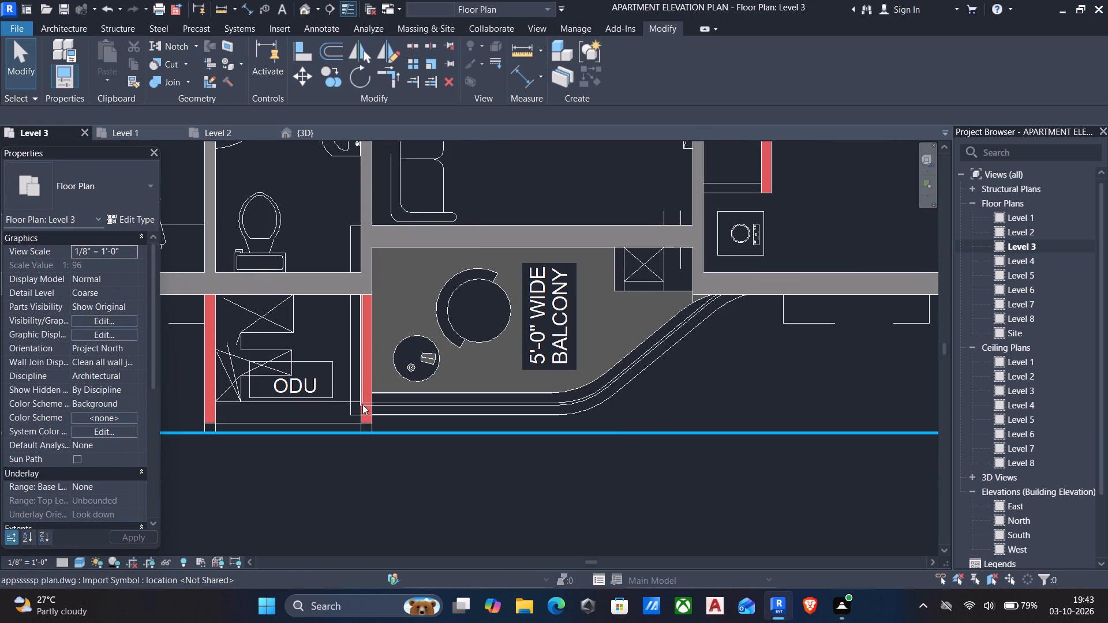
Create a 9" wall from the floor plan line between the ODU space and the 5'-0" wide balcony.
left_click(364, 418)
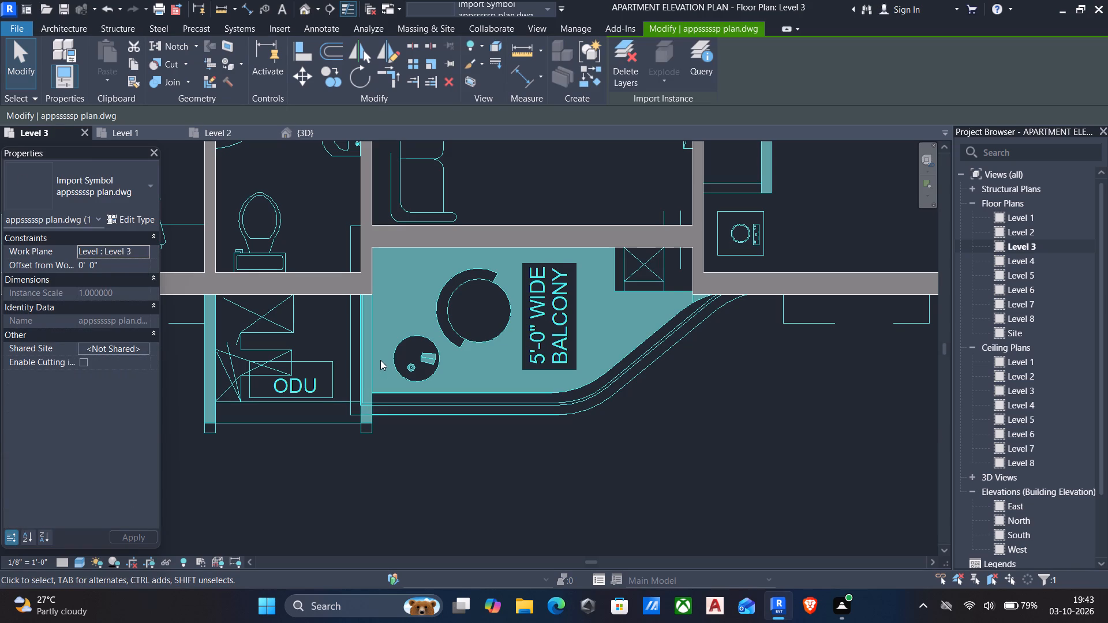
key("Escape")
scroll(370, 311, "up", 6)
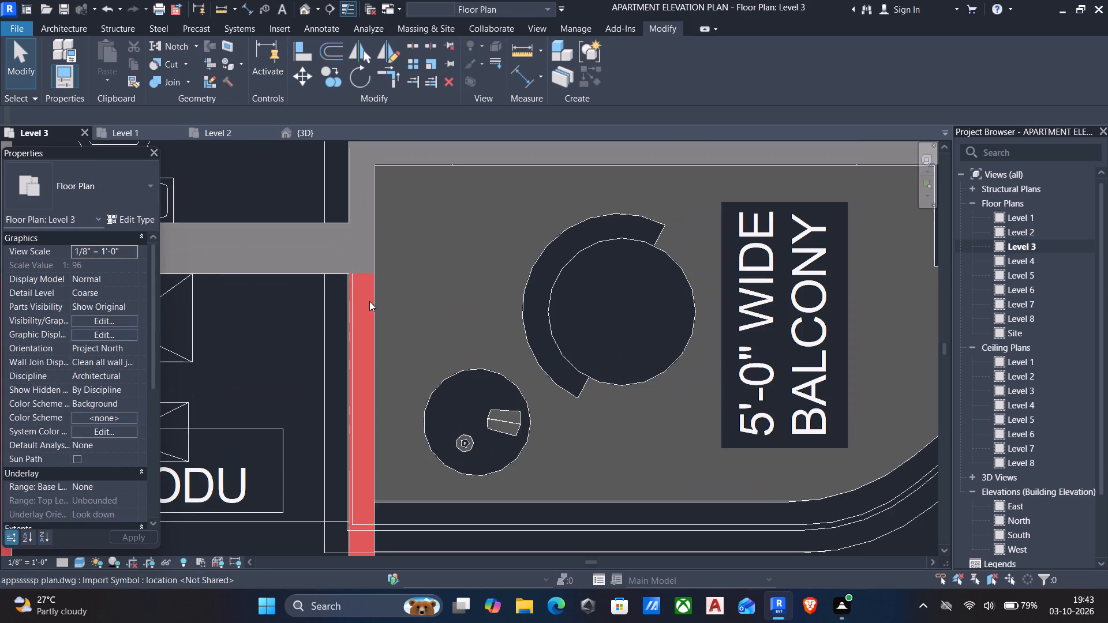
scroll(324, 325, "down", 6)
middle_click_drag(331, 356, 349, 367)
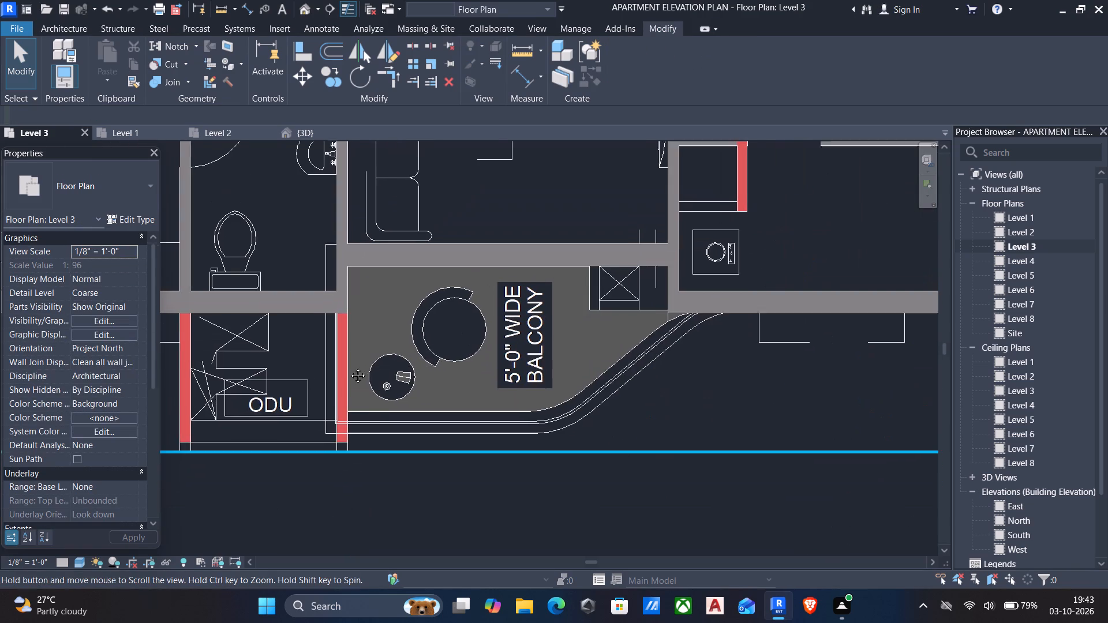
middle_click_drag(349, 367, 386, 381)
key("w")
key("a")
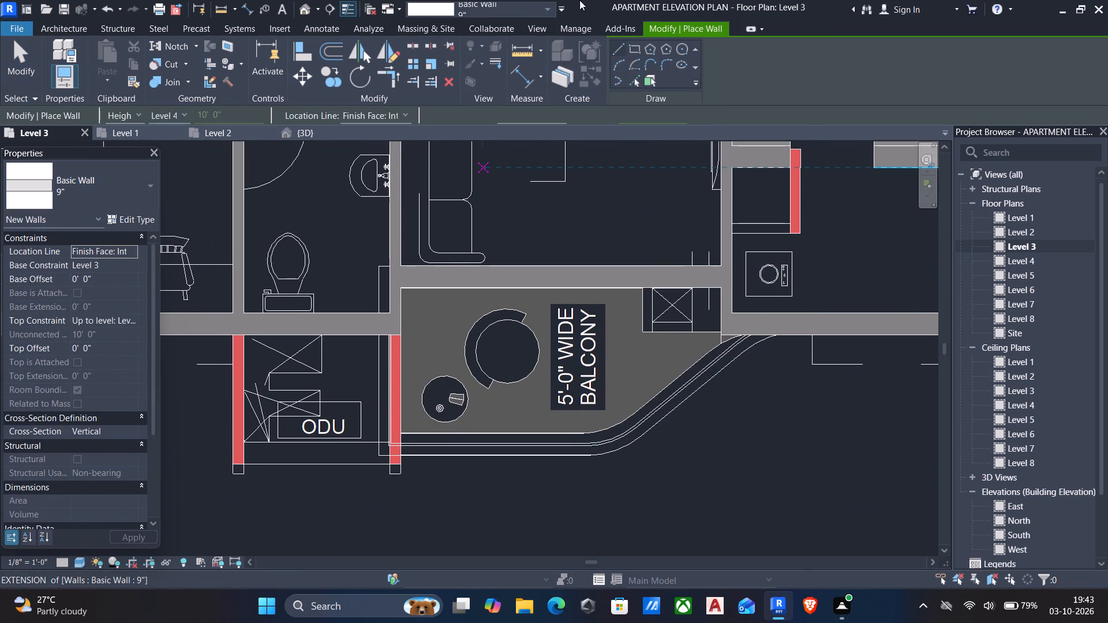
left_click(635, 80)
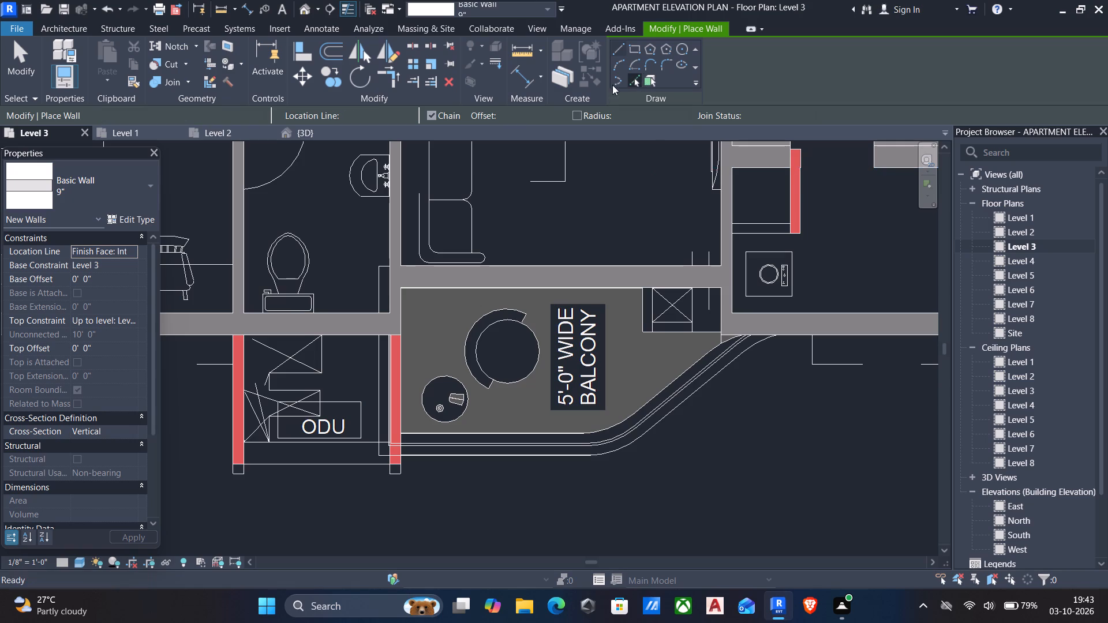
scroll(408, 407, "up", 5)
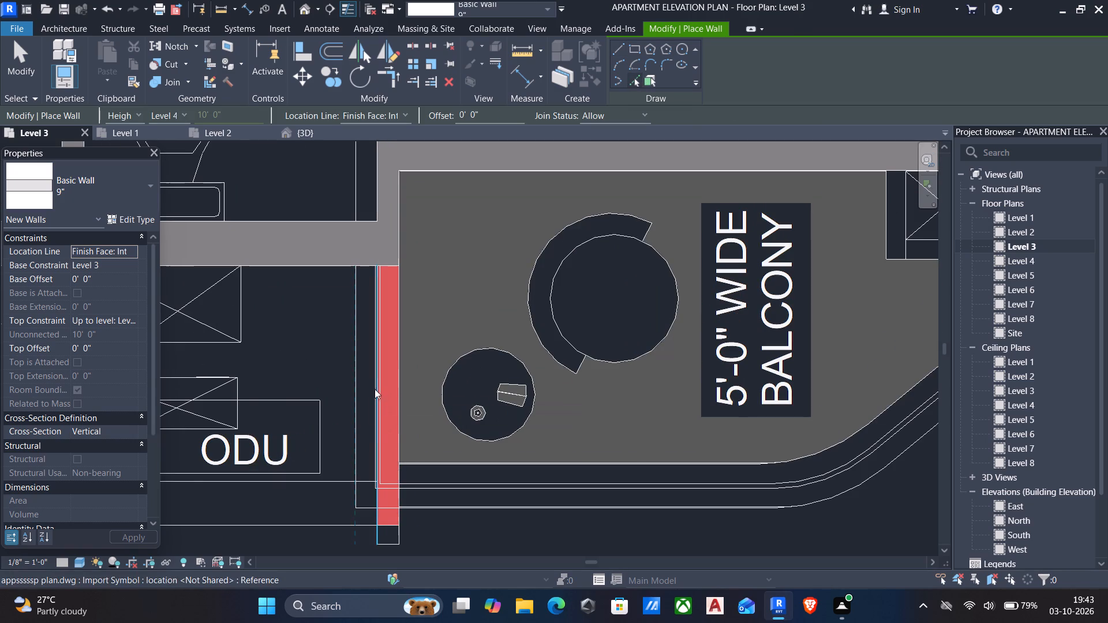
left_click(374, 389)
scroll(374, 396, "down", 5)
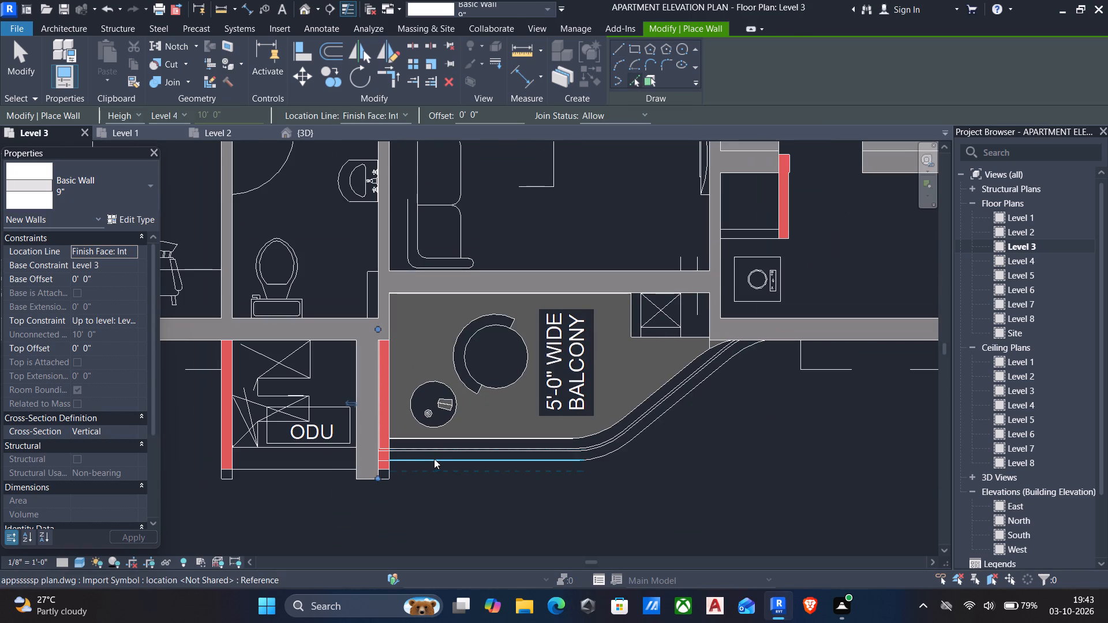
Create 9" walls from the 5'-0" wide balcony's plan lines along the long side, the angled side and the curved corner.
left_click(438, 453)
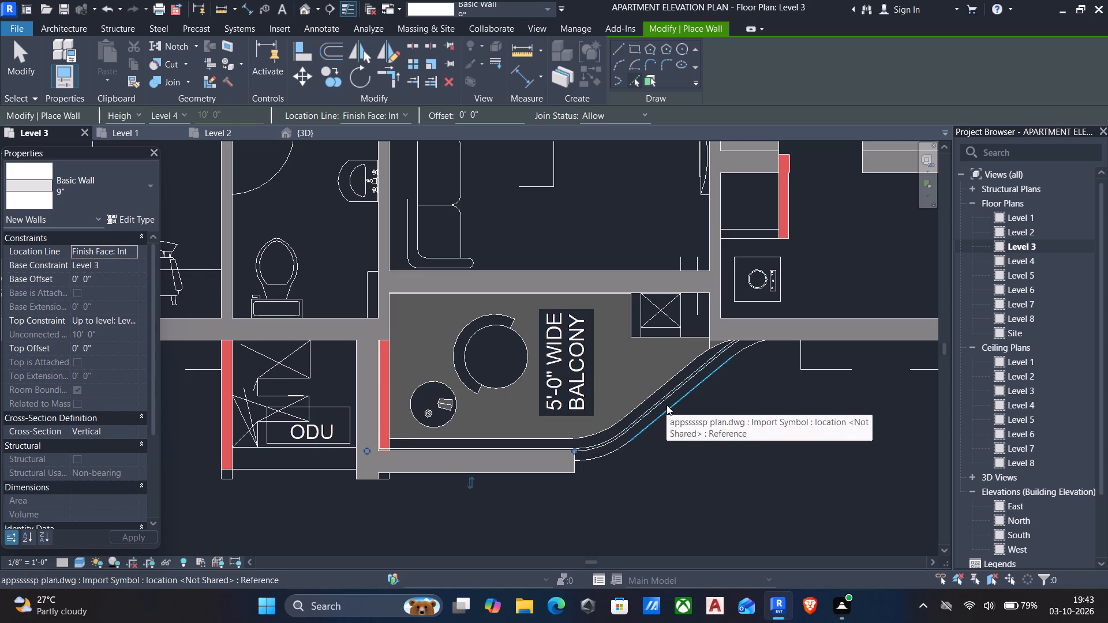
scroll(669, 407, "up", 5)
left_click(669, 408)
scroll(669, 408, "down", 3)
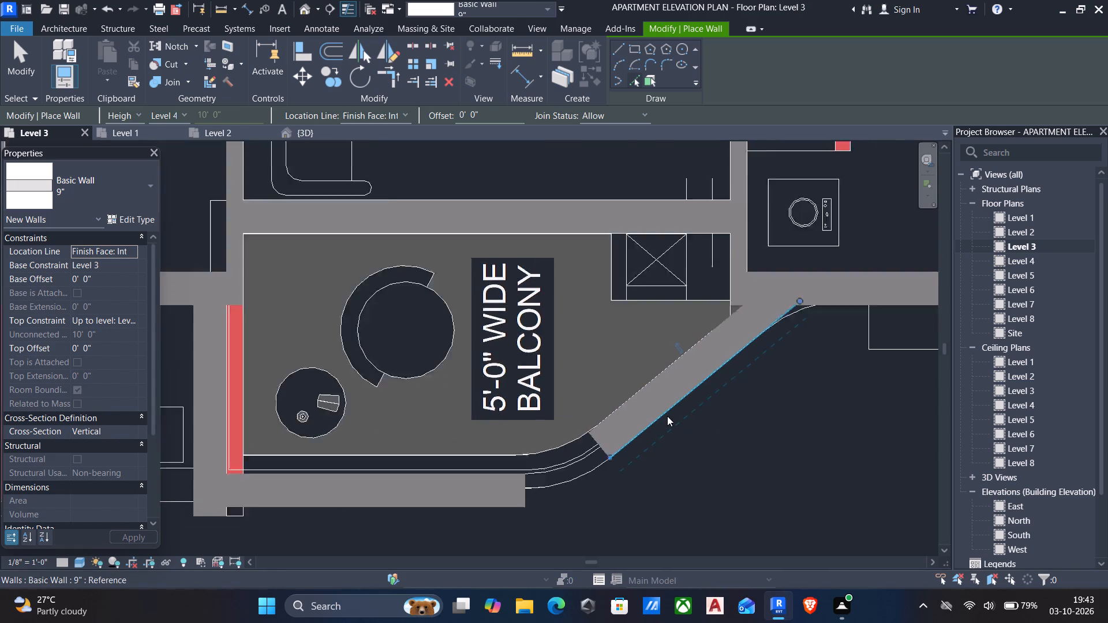
scroll(667, 416, "down", 2)
left_click(604, 456)
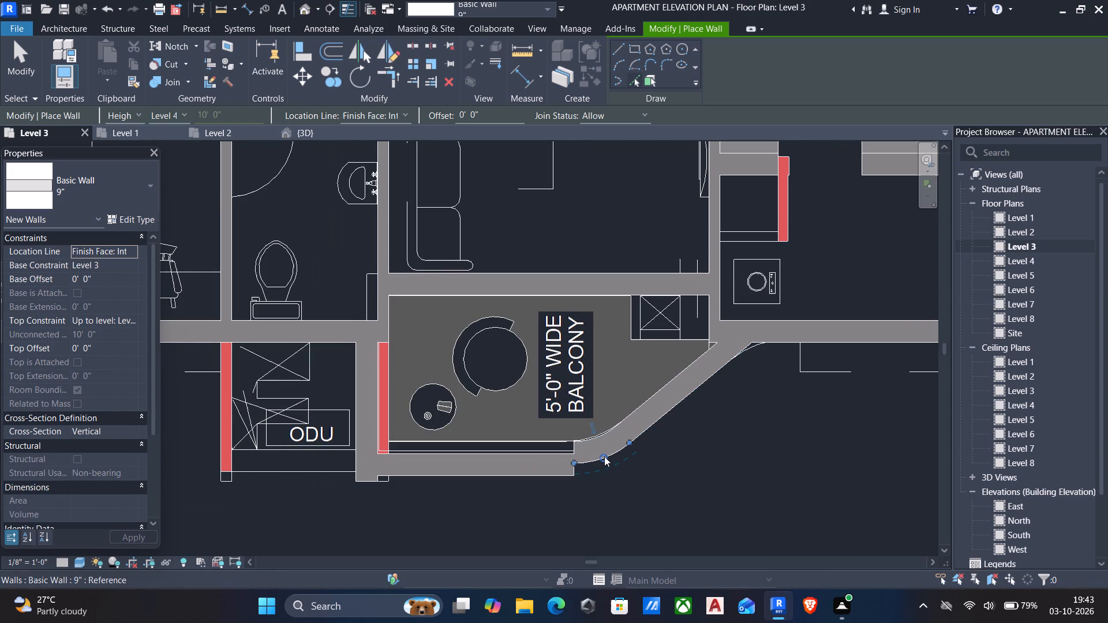
key("Escape")
scroll(606, 461, "up", 4)
key("Escape")
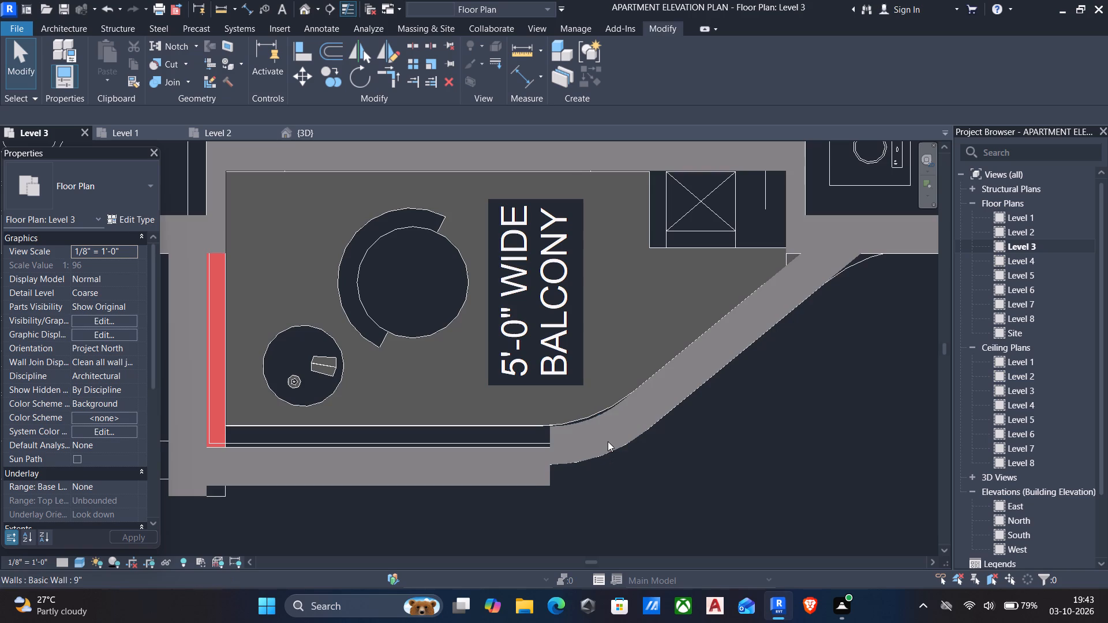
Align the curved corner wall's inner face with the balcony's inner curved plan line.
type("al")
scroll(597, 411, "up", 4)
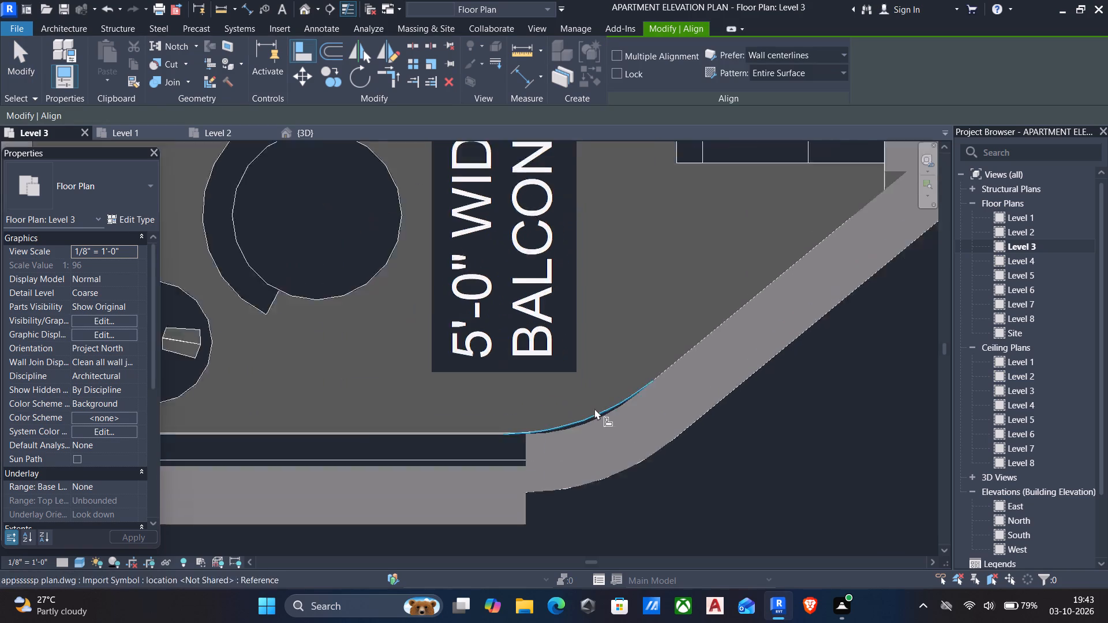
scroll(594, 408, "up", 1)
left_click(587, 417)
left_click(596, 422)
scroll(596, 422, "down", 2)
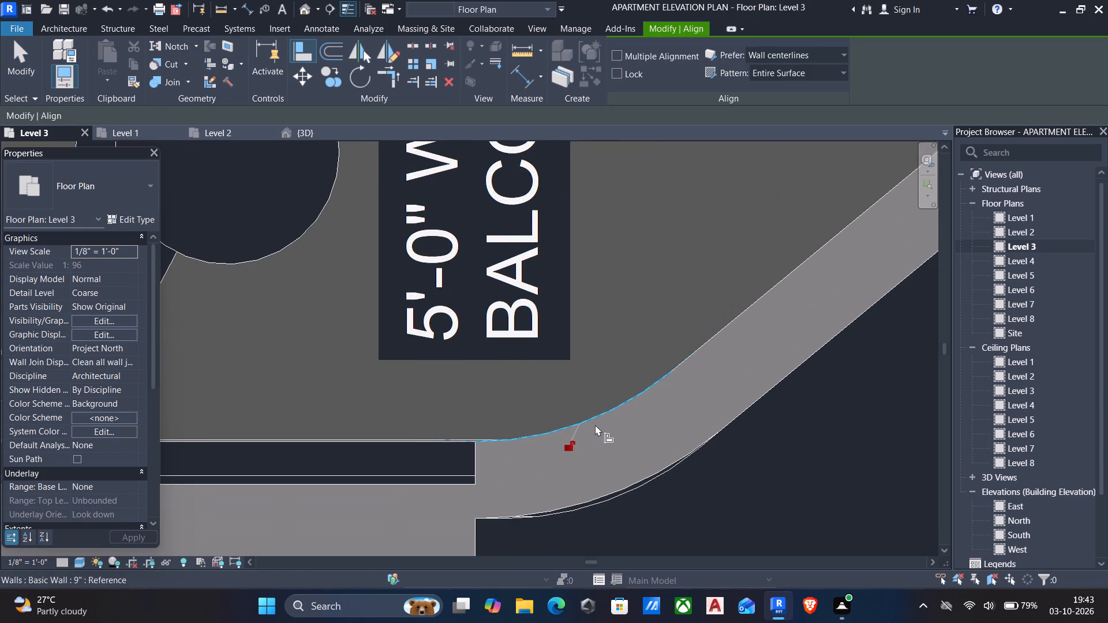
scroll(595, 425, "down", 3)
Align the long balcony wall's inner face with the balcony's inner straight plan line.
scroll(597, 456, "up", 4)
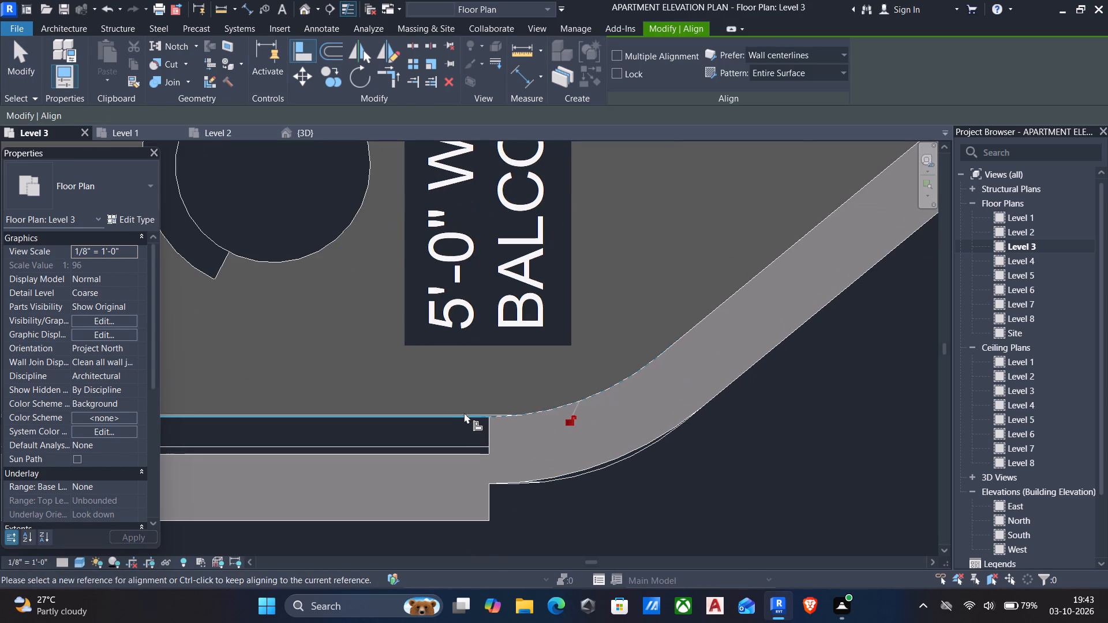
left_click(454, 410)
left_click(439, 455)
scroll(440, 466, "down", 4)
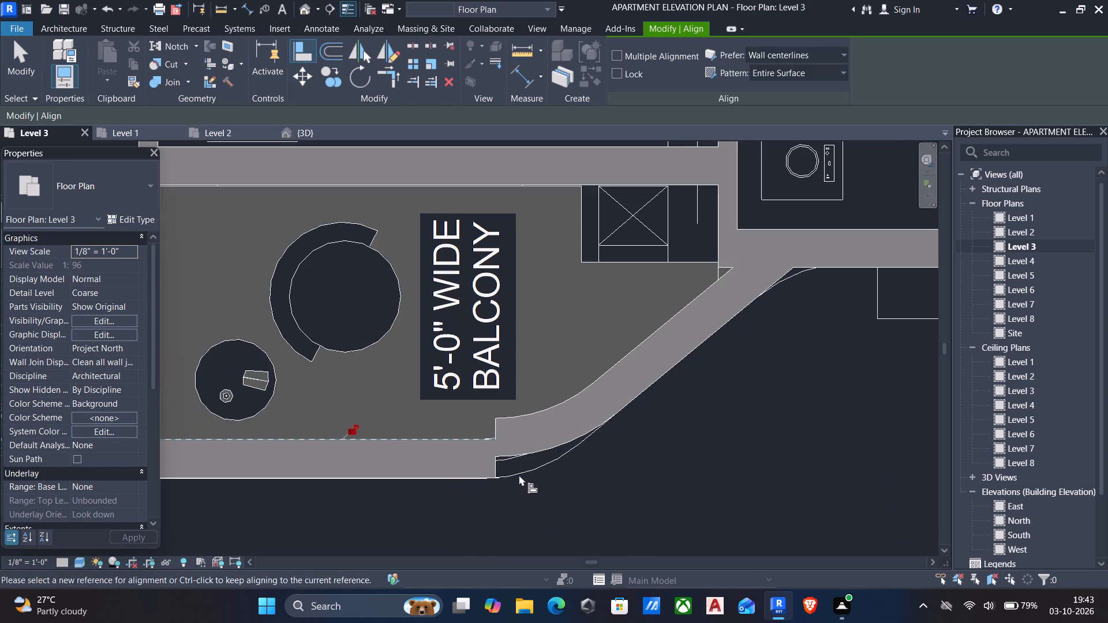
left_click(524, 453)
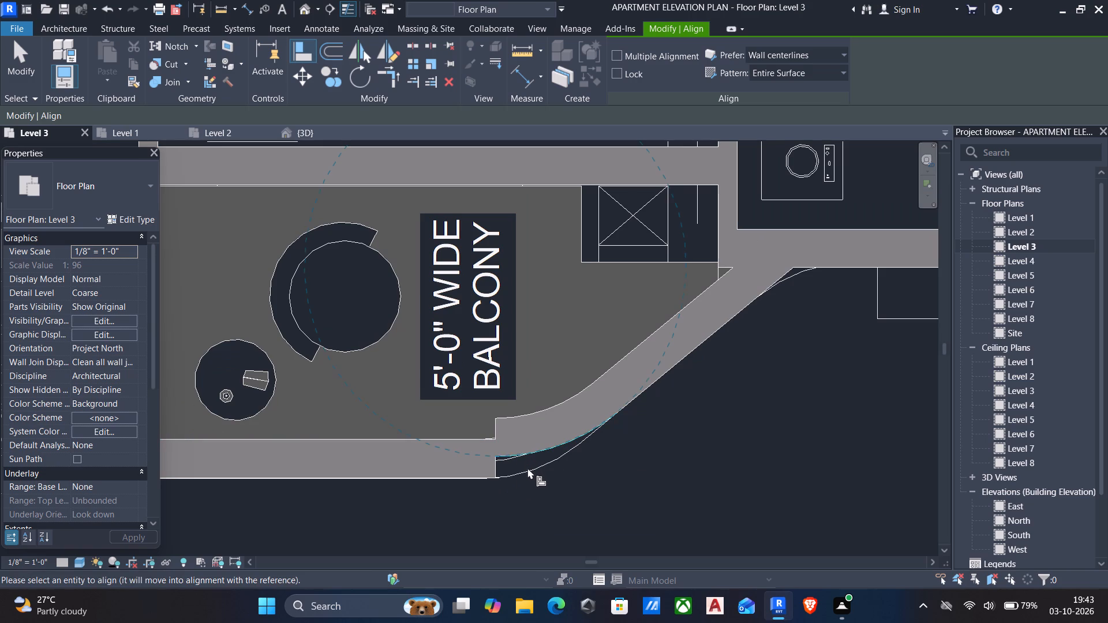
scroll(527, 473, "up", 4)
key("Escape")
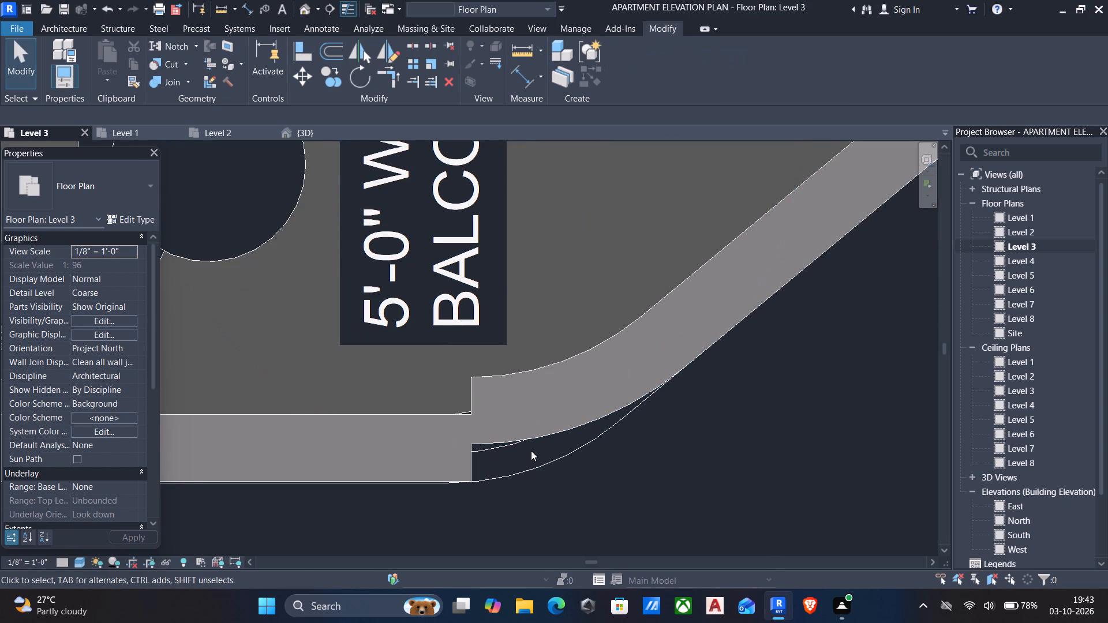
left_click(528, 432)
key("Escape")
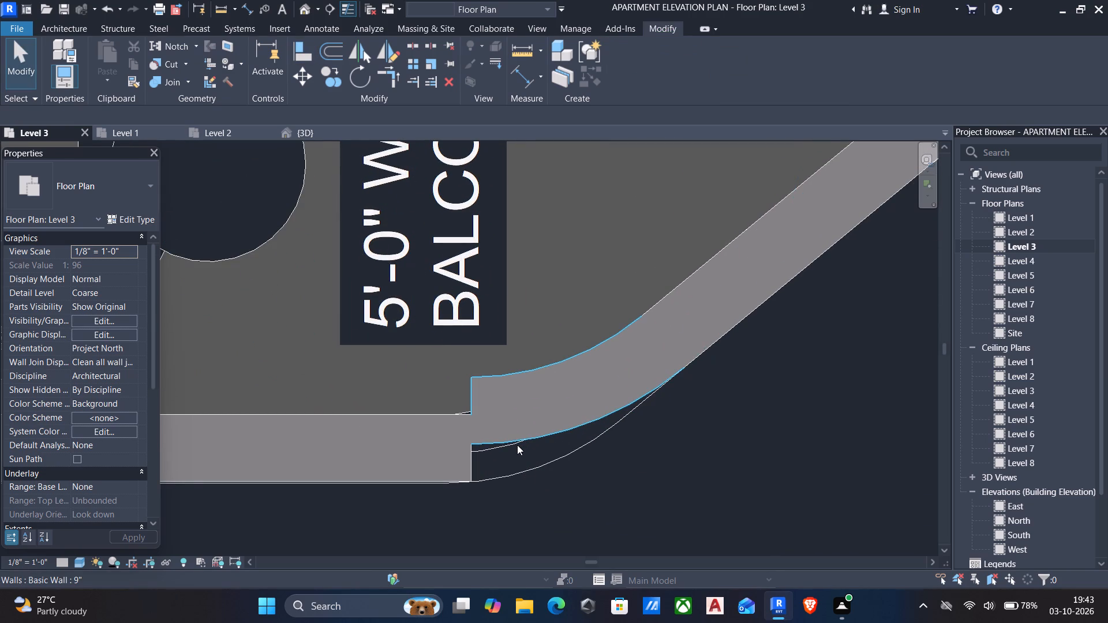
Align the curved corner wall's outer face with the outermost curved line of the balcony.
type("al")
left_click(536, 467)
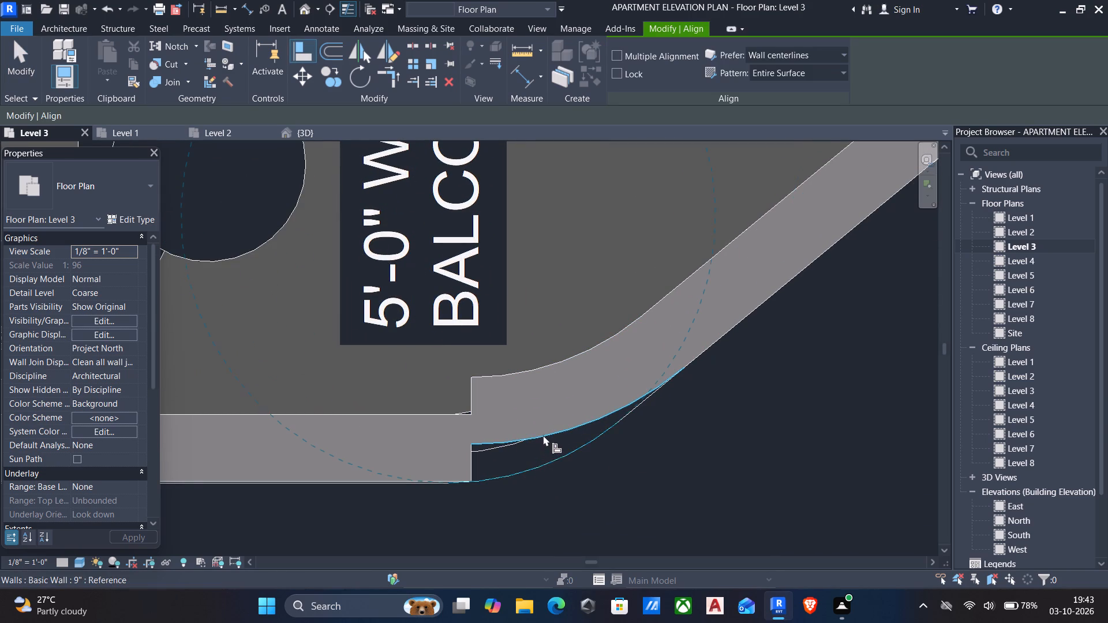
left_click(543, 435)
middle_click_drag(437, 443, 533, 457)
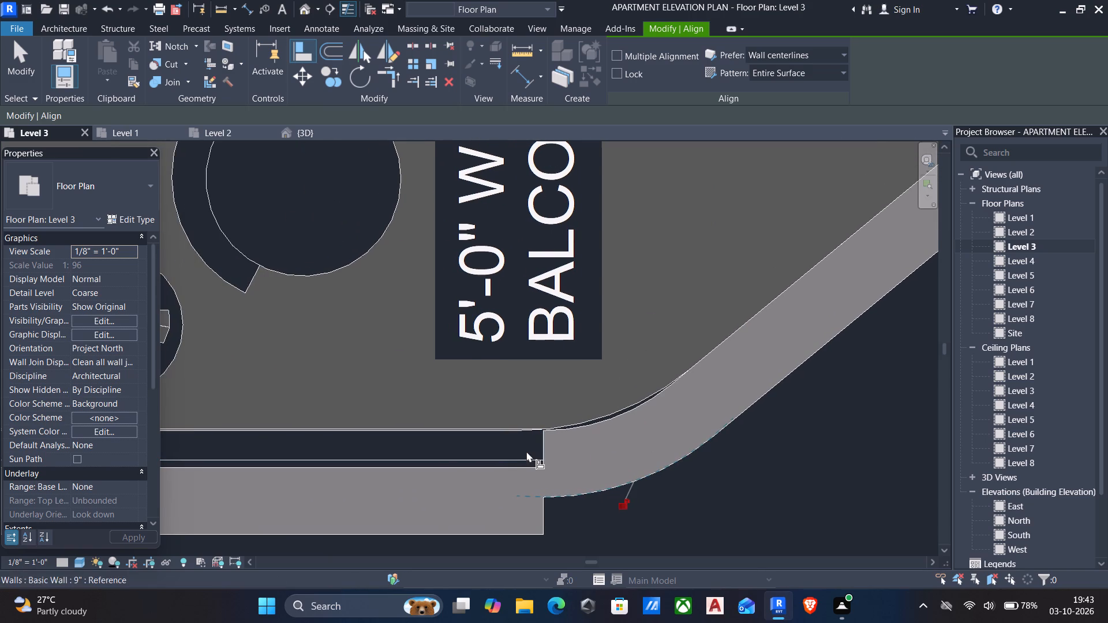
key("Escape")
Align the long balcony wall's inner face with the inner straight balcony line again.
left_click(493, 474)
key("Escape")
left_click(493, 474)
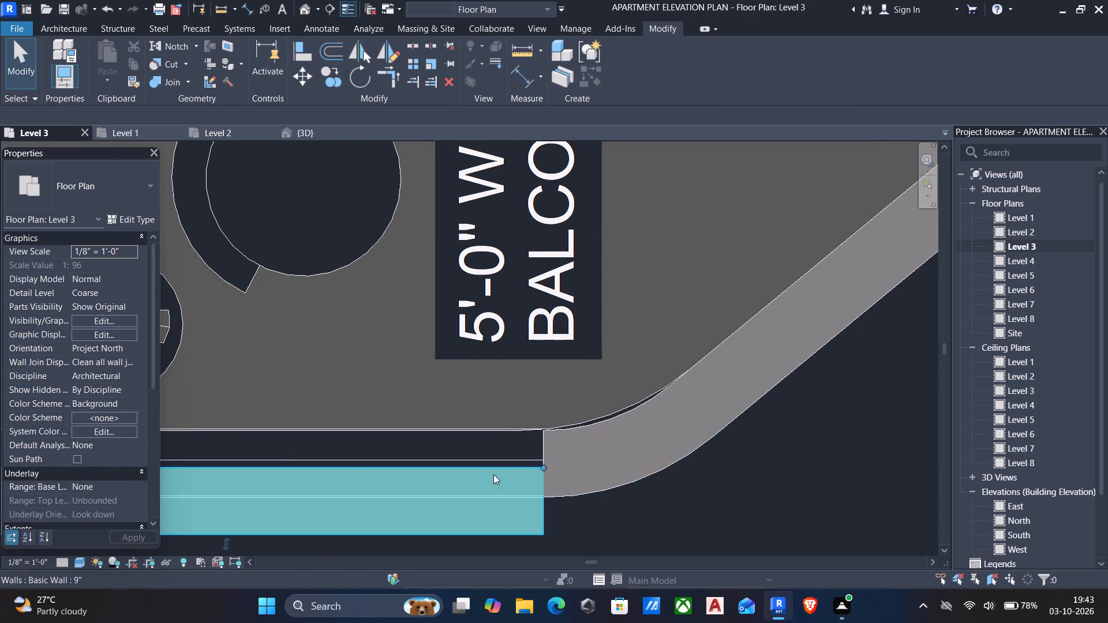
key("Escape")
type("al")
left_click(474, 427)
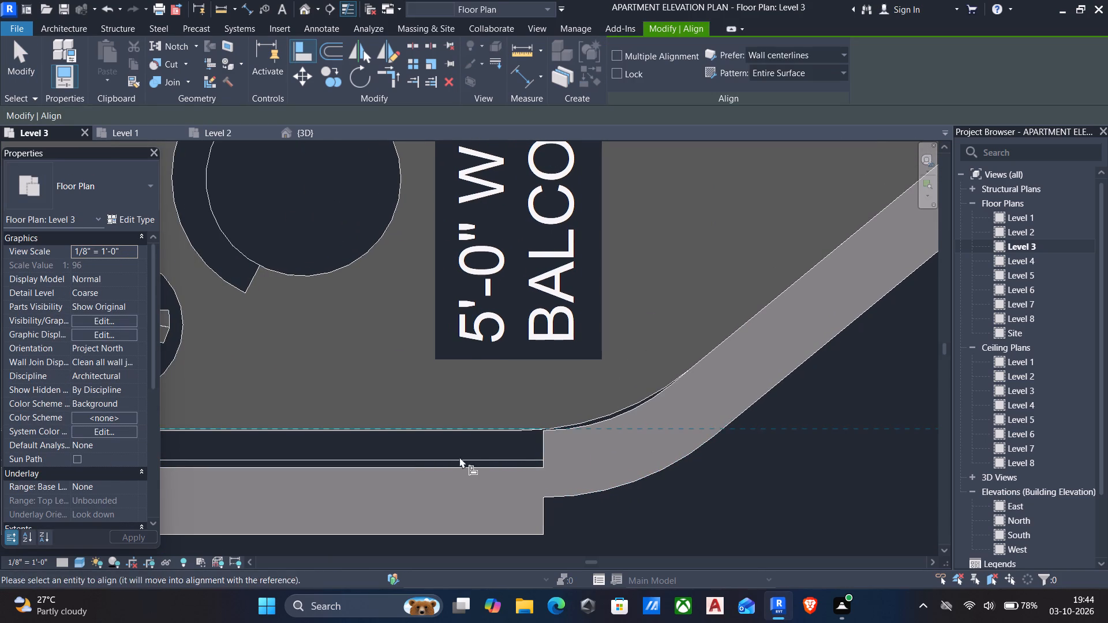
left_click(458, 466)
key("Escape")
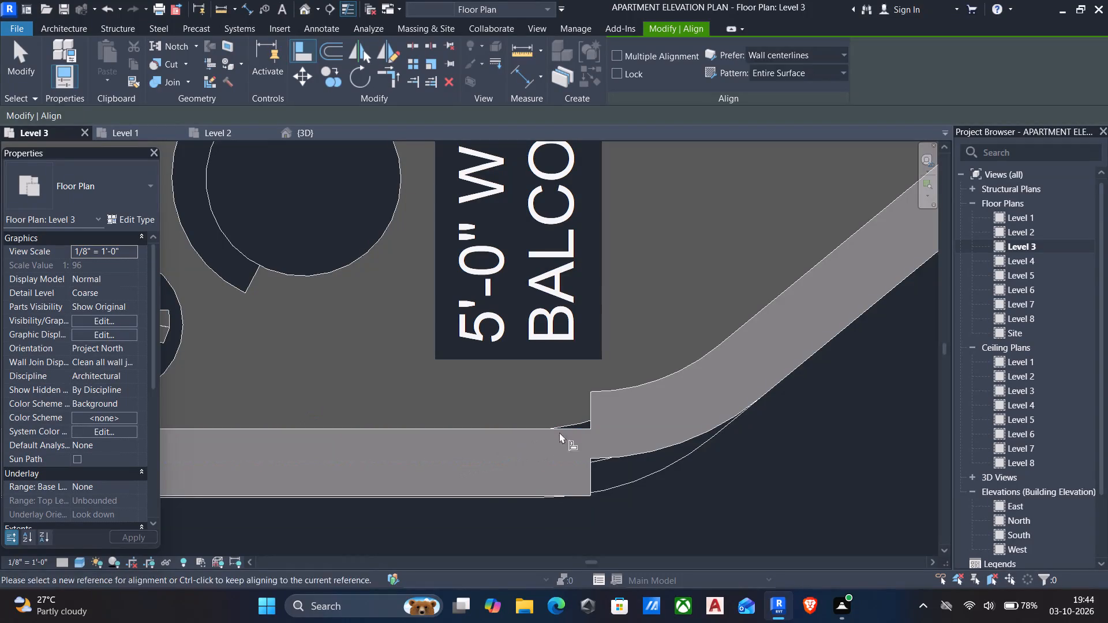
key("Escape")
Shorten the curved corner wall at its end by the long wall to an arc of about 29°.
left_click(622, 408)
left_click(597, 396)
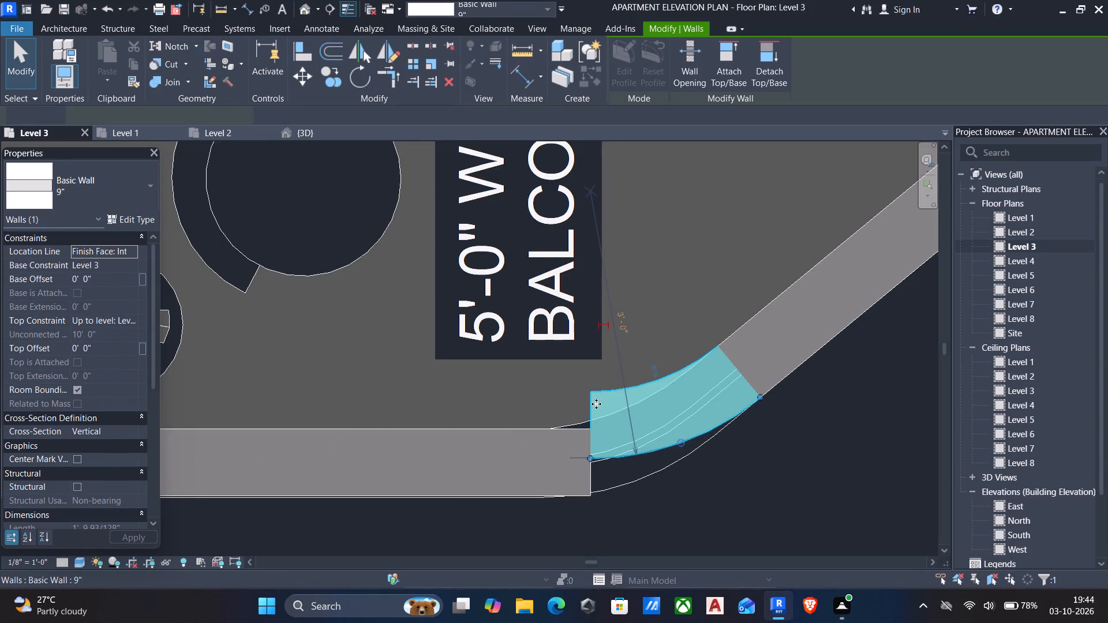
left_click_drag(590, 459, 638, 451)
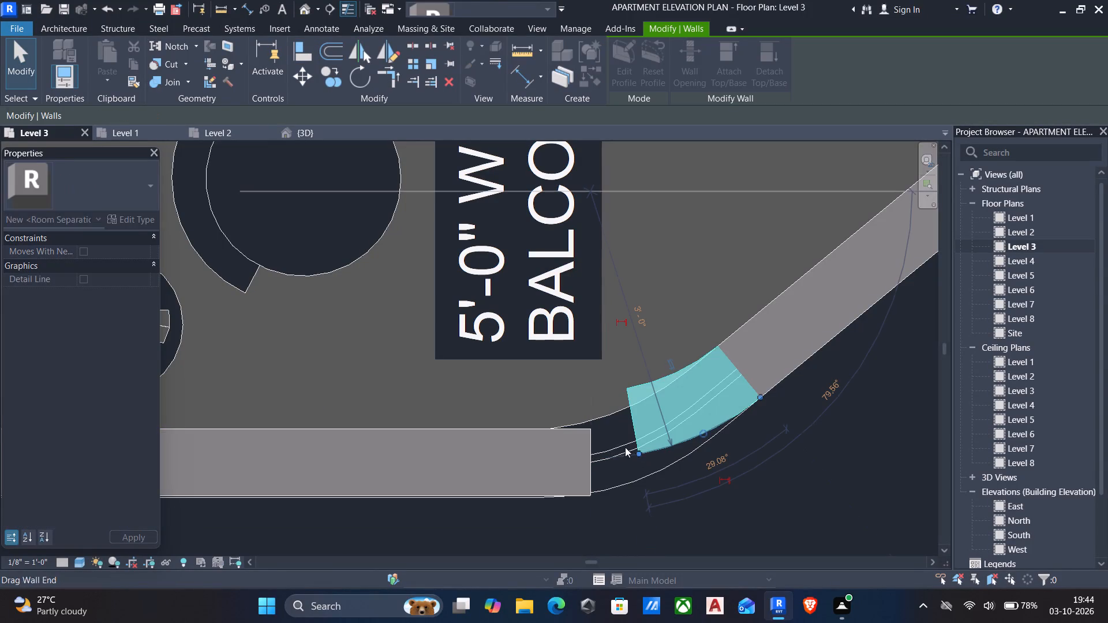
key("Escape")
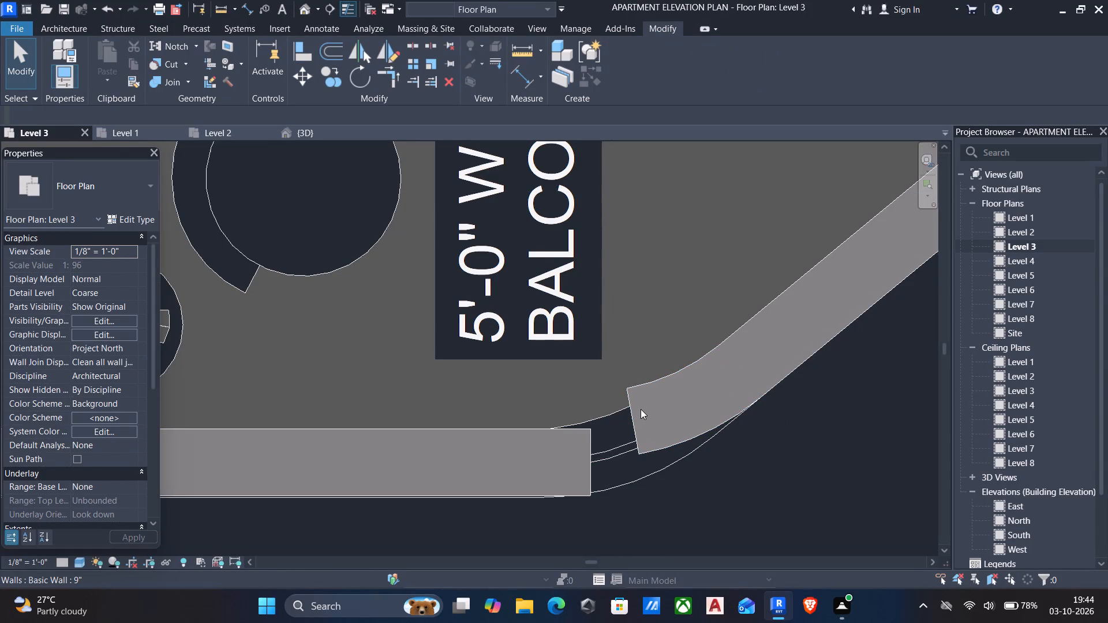
Delete the curved corner wall of the 5'-0" wide balcony.
left_click(641, 409)
left_click(630, 416)
key("Delete")
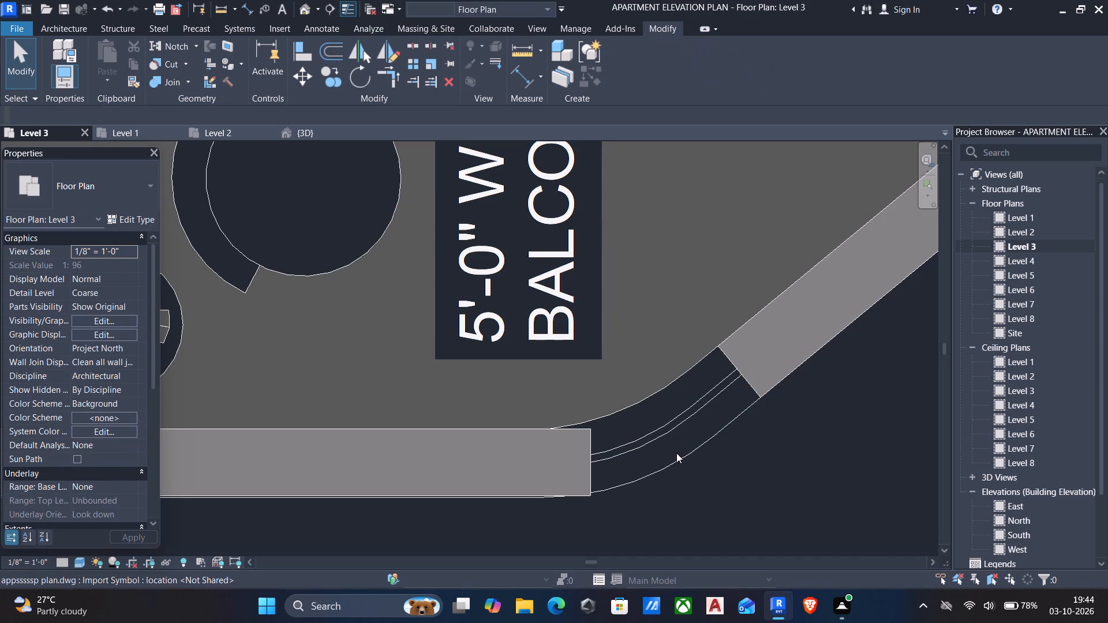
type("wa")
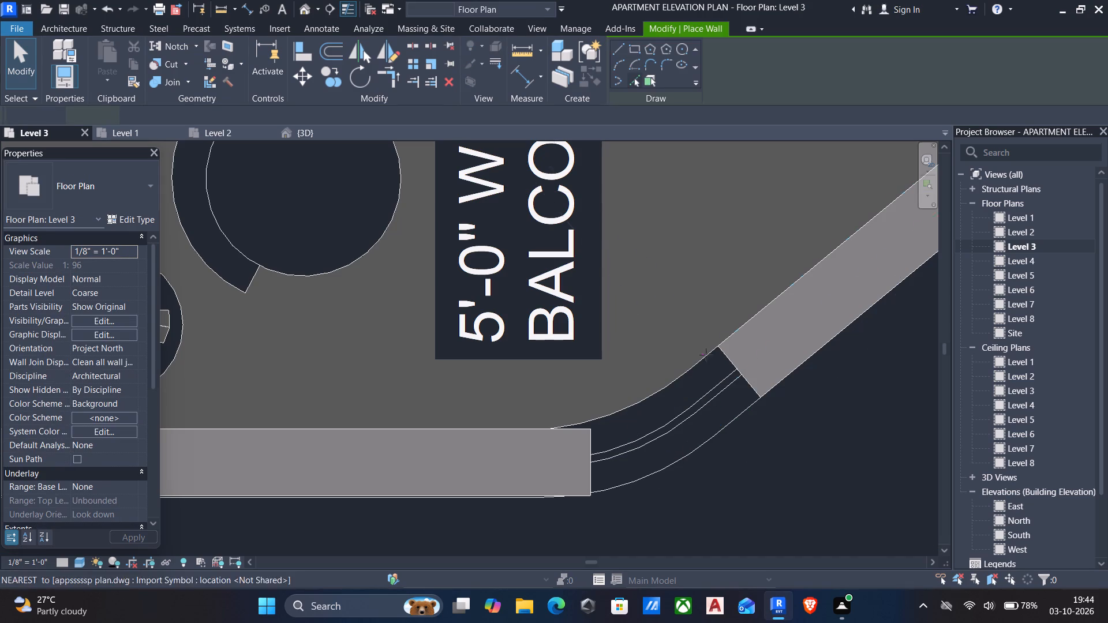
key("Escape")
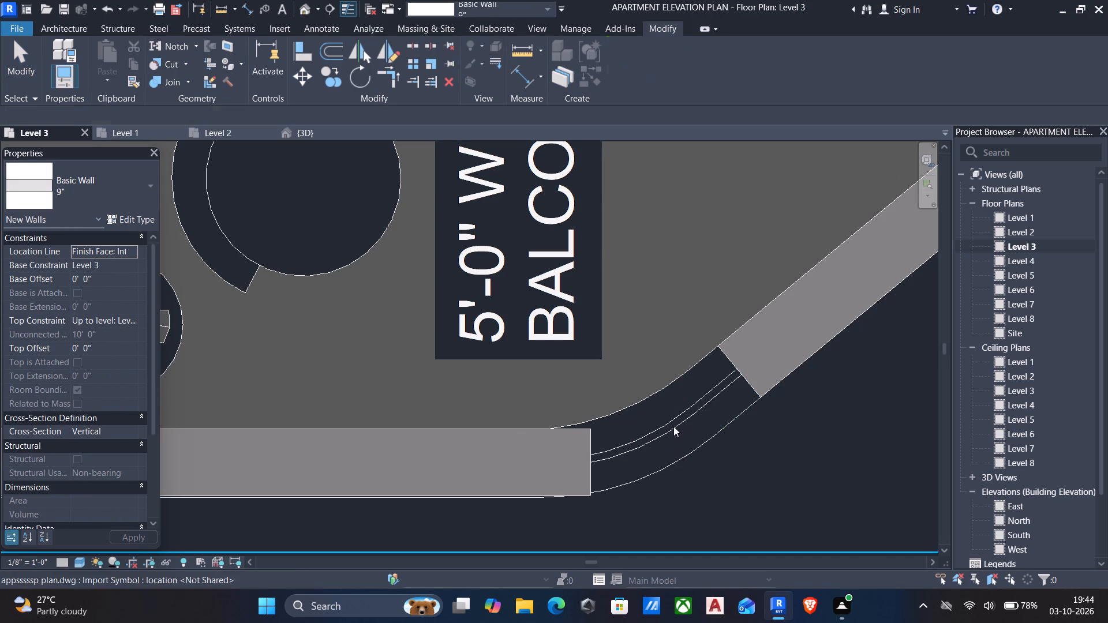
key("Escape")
Delete the straight 9" wall along the balcony's long side.
left_click(589, 478)
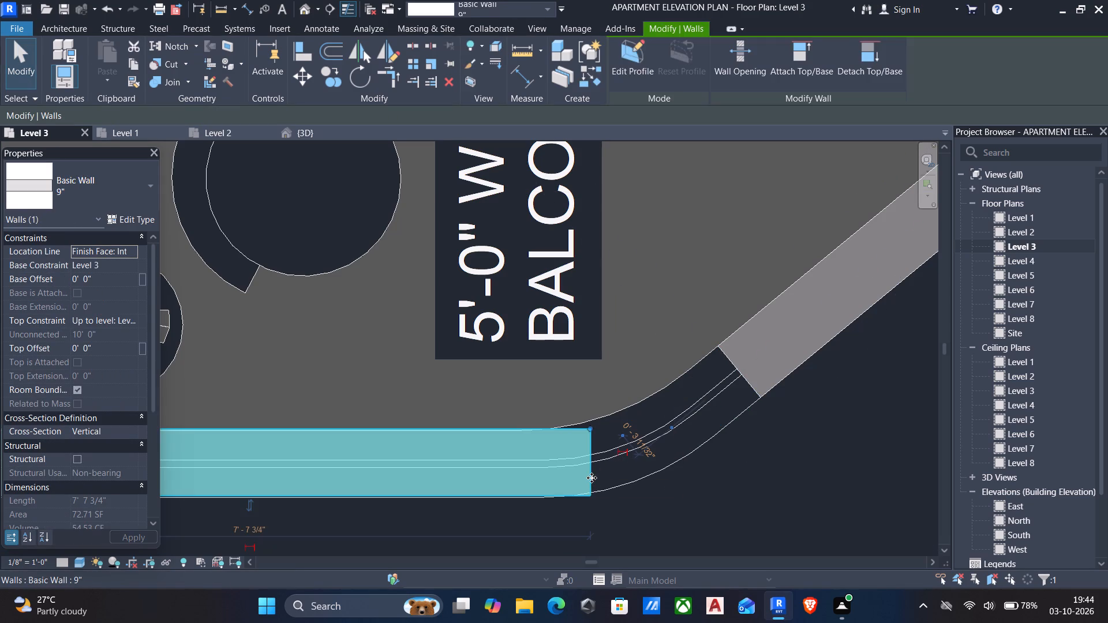
key("Delete")
Align the balcony-side face of the 9" wall beside the ODU space with the balcony's inner edge line.
scroll(594, 482, "down", 3)
middle_click_drag(603, 493, 870, 418)
middle_click_drag(657, 393, 631, 421)
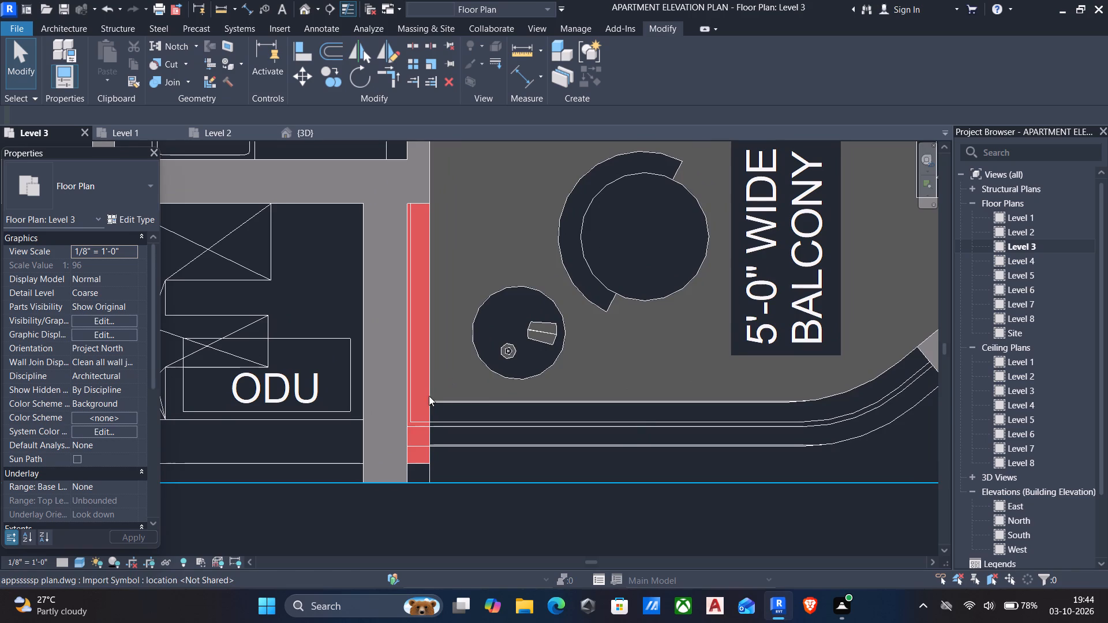
type("al")
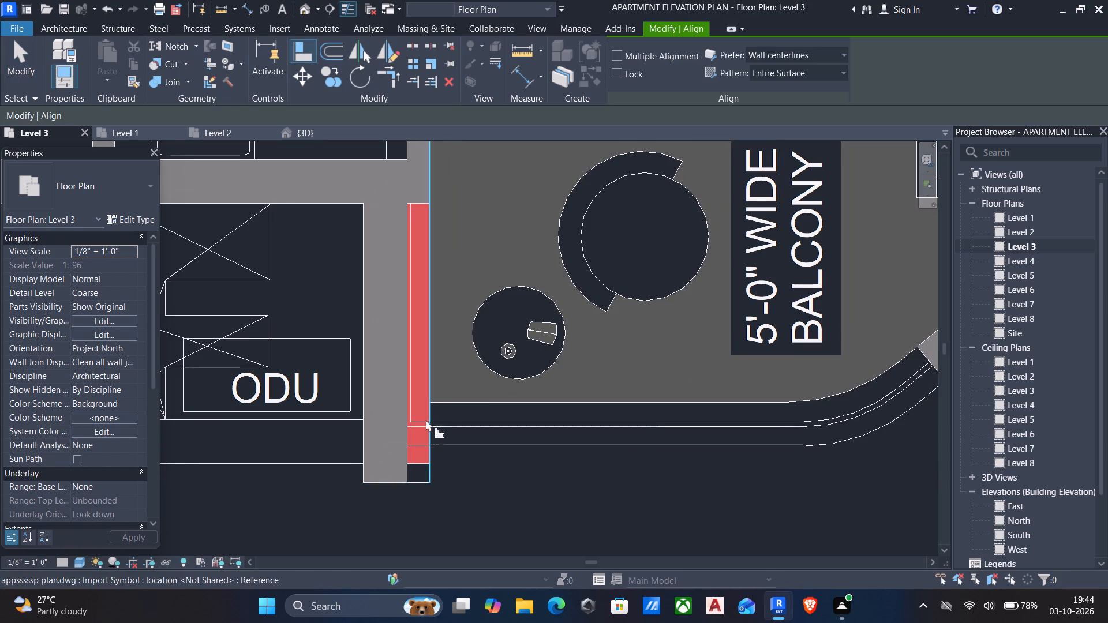
left_click(432, 388)
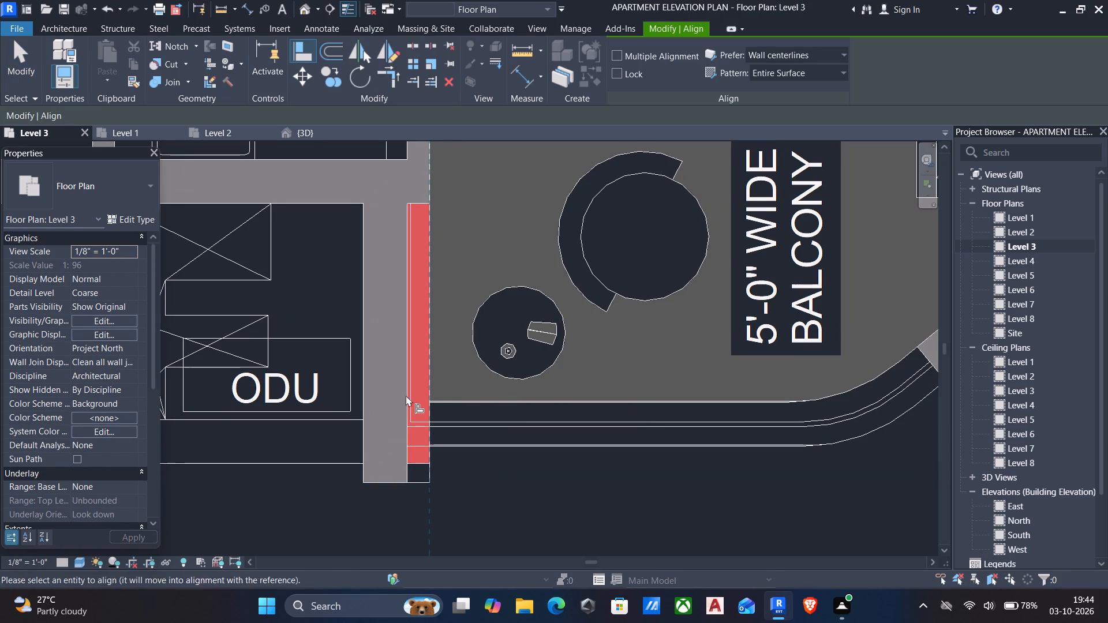
left_click(407, 396)
scroll(424, 410, "down", 3)
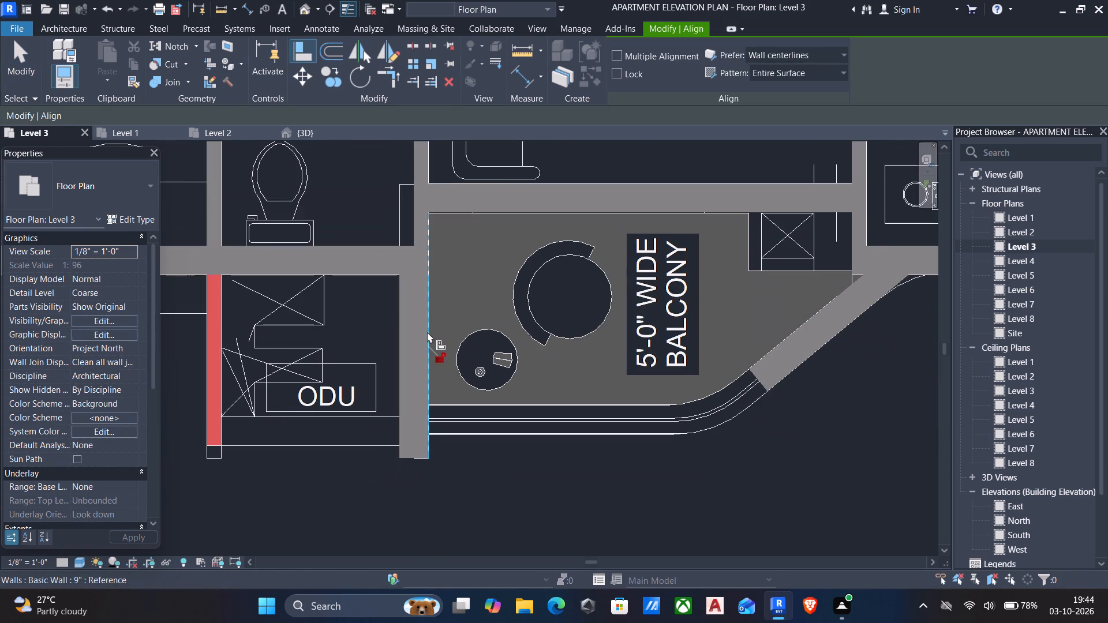
key("Escape")
Place 9" walls along the 5'-0" wide balcony's straight long edge and its adjoining curved corner by picking the plan lines.
type("wa")
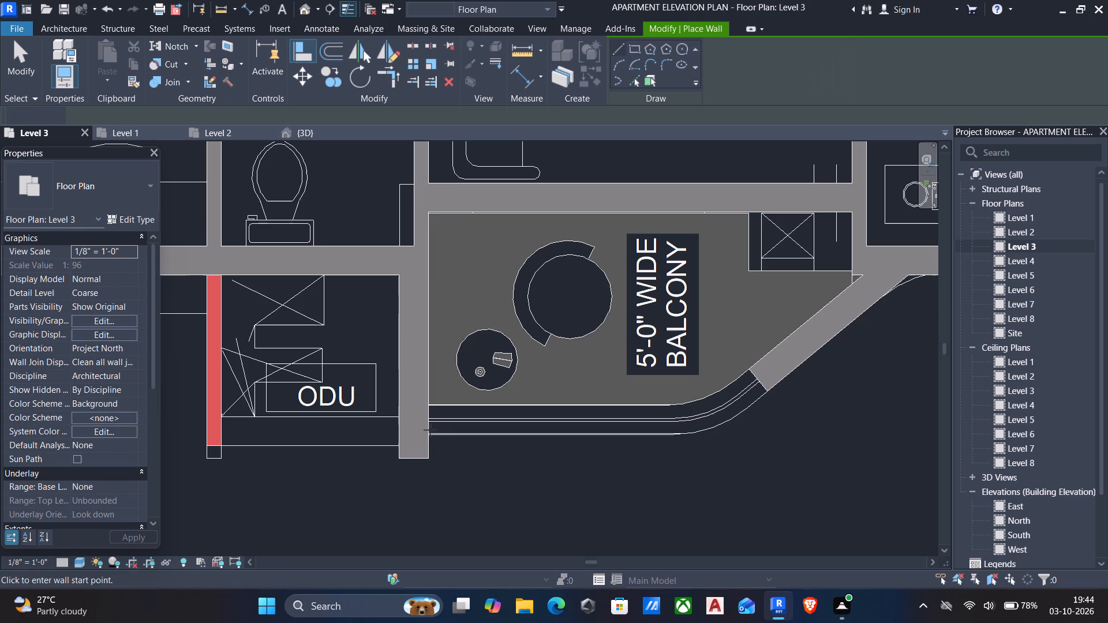
left_click(632, 80)
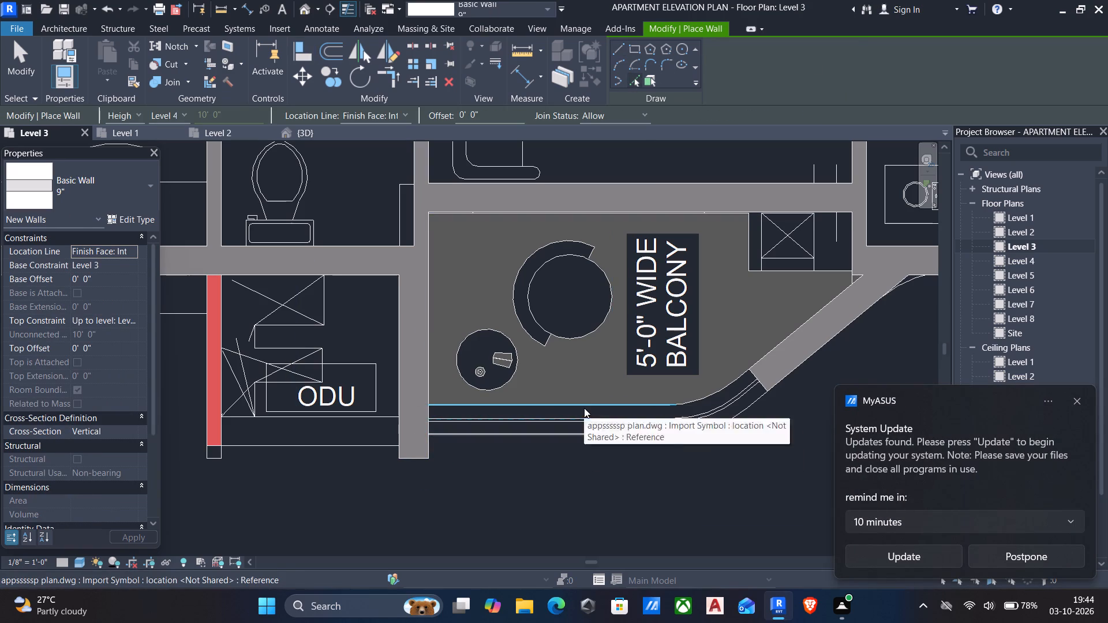
left_click(584, 408)
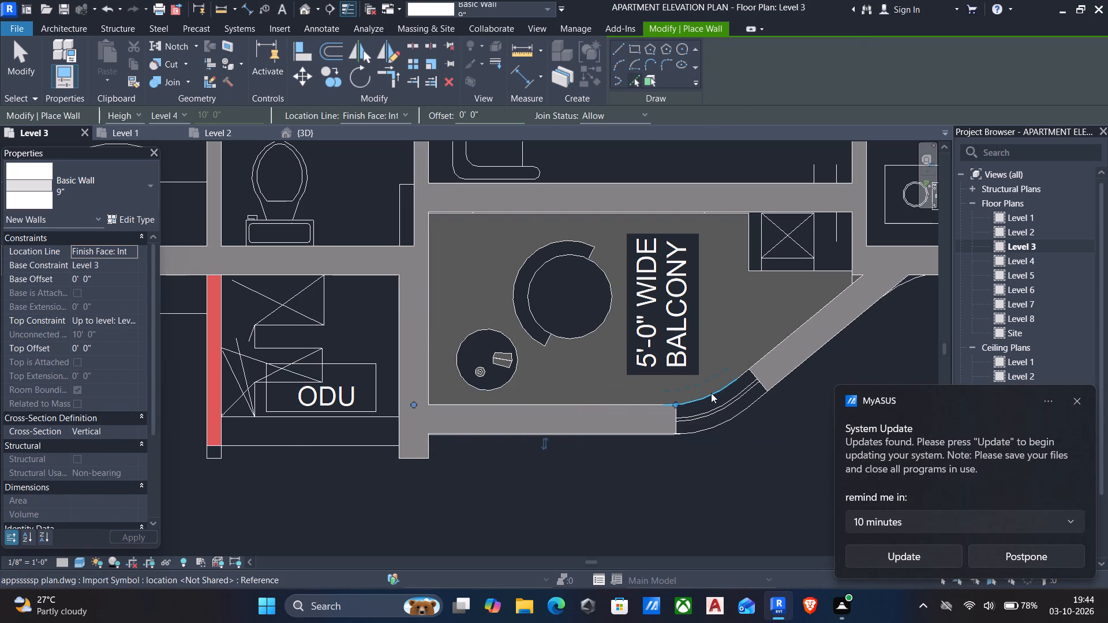
left_click(722, 423)
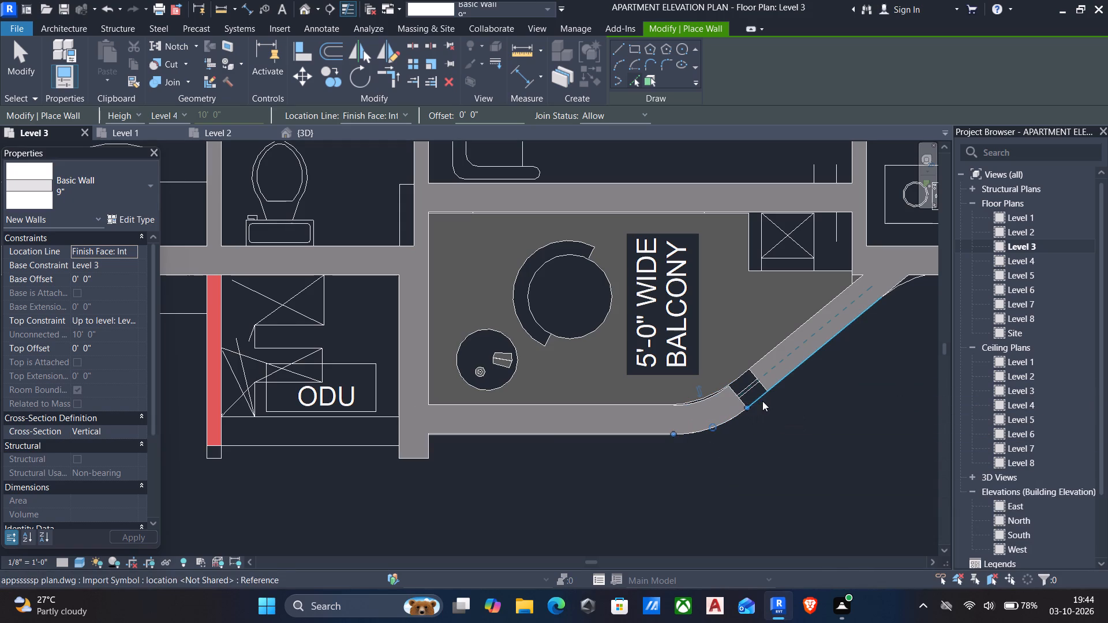
key("Escape")
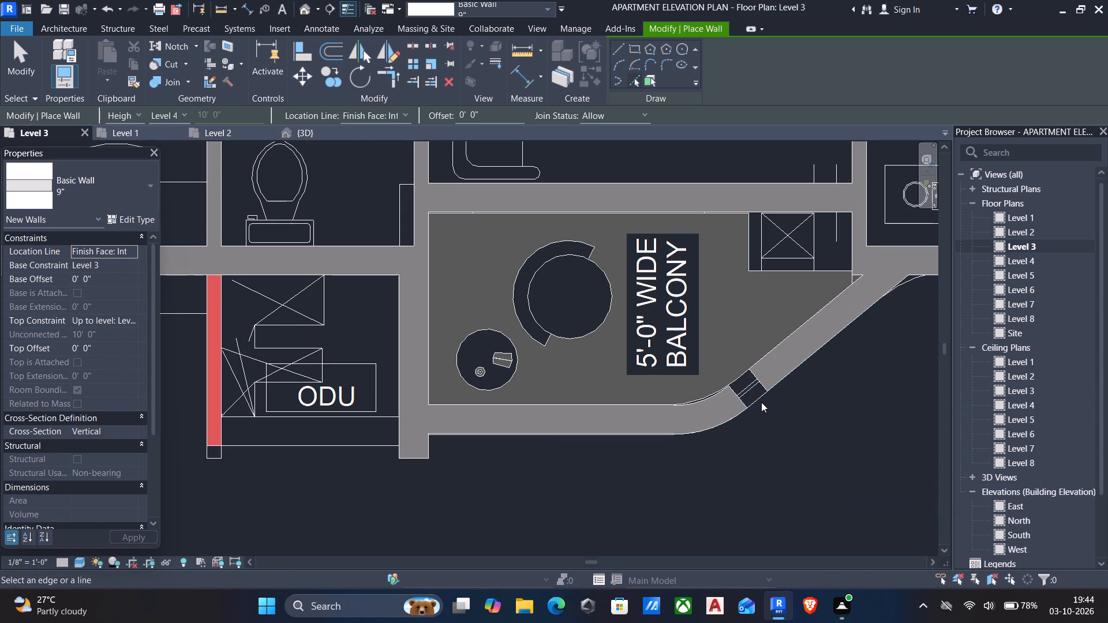
key("Escape")
Replace the balcony's diagonal 9" wall with a new one placed on the inner diagonal plan line.
left_click(767, 380)
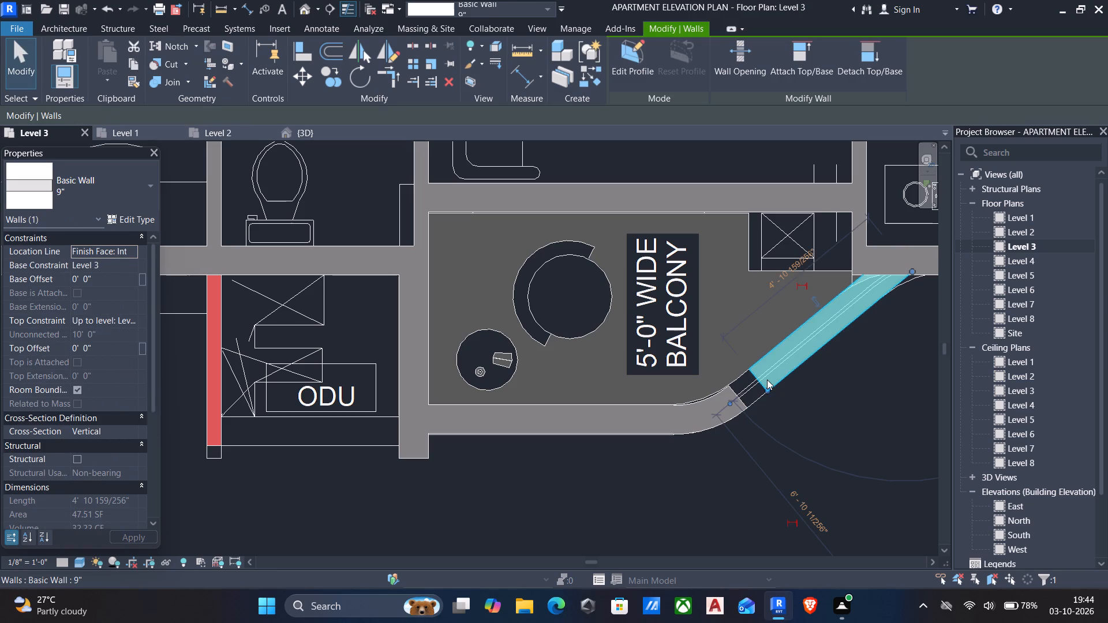
key("Delete")
key("w")
key("a")
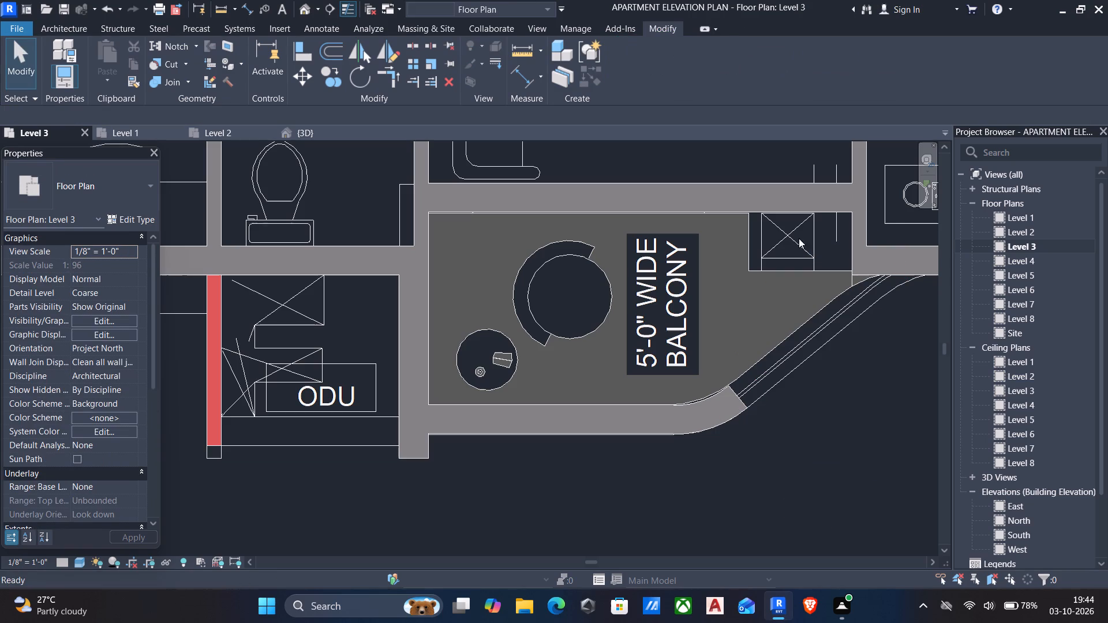
left_click(630, 82)
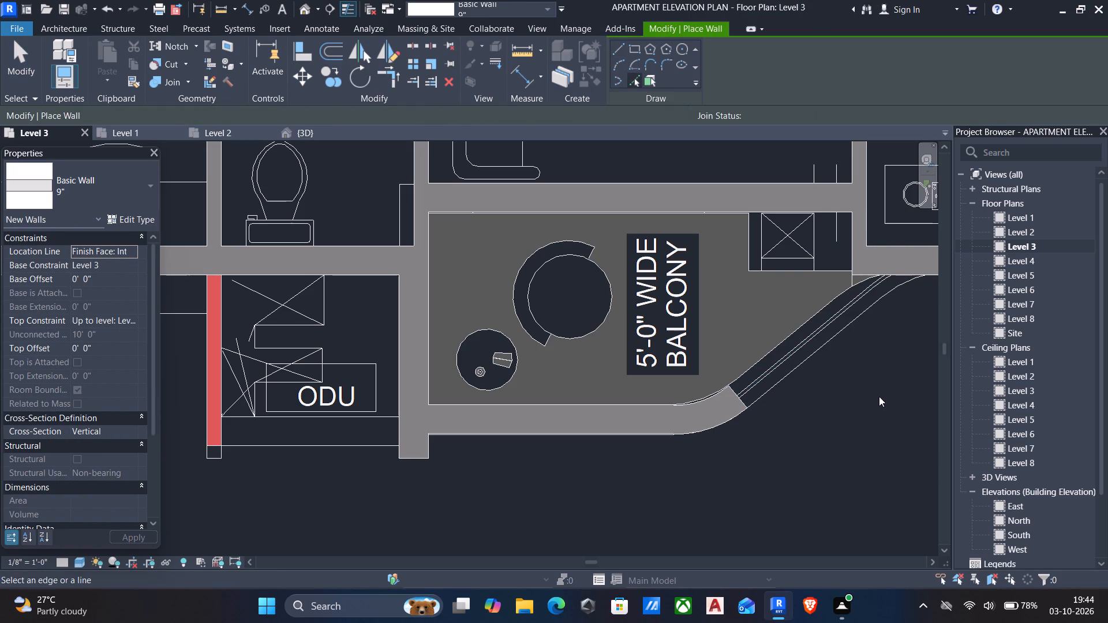
left_click(800, 330)
middle_click_drag(803, 336, 774, 427)
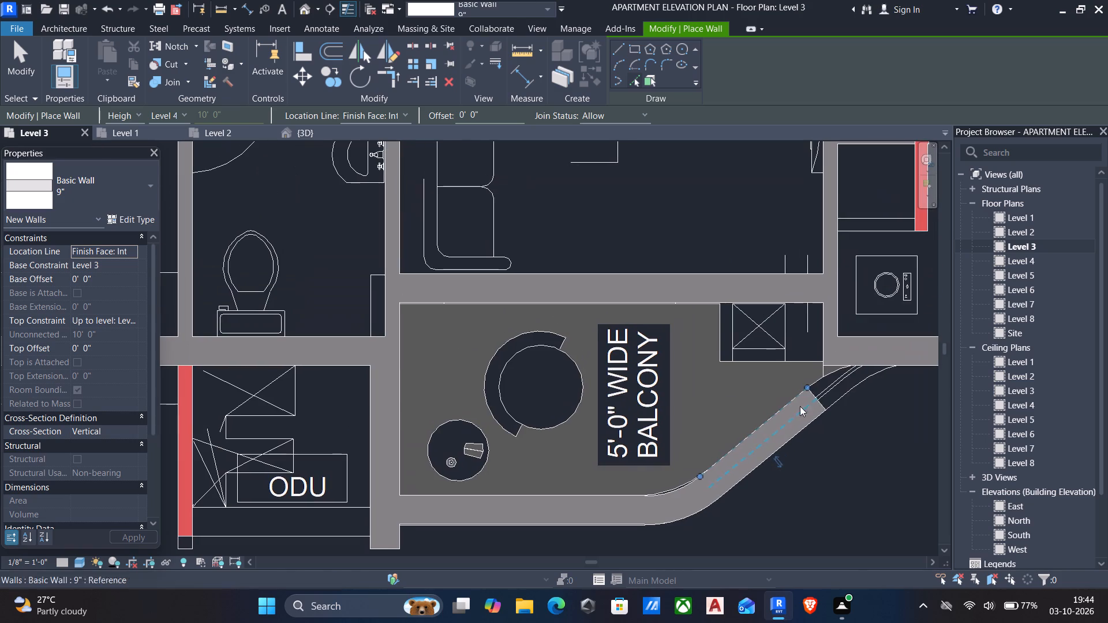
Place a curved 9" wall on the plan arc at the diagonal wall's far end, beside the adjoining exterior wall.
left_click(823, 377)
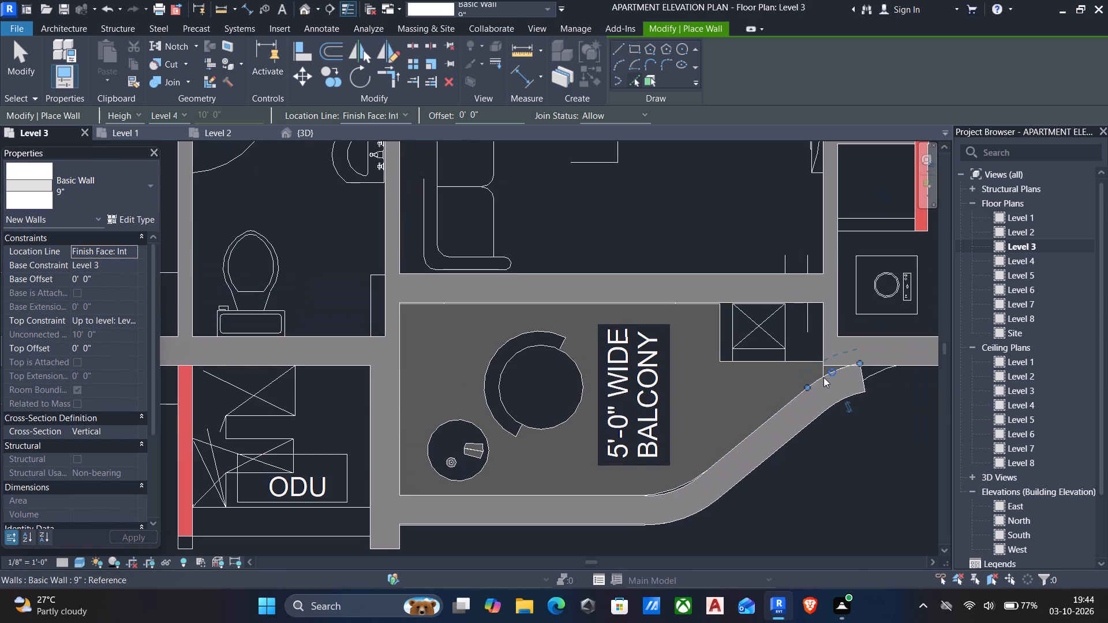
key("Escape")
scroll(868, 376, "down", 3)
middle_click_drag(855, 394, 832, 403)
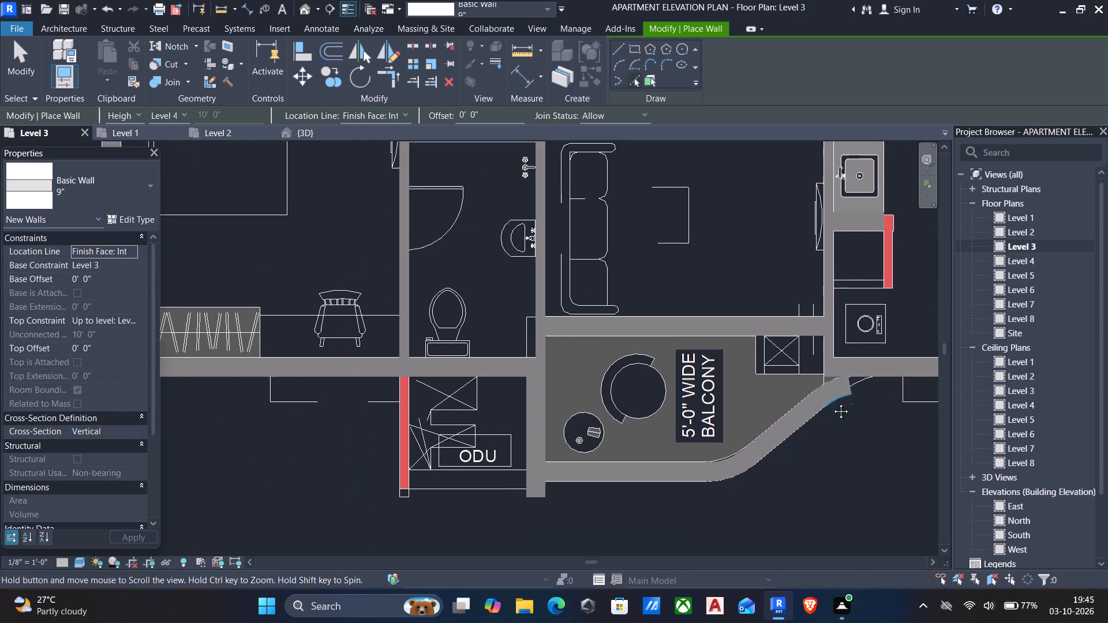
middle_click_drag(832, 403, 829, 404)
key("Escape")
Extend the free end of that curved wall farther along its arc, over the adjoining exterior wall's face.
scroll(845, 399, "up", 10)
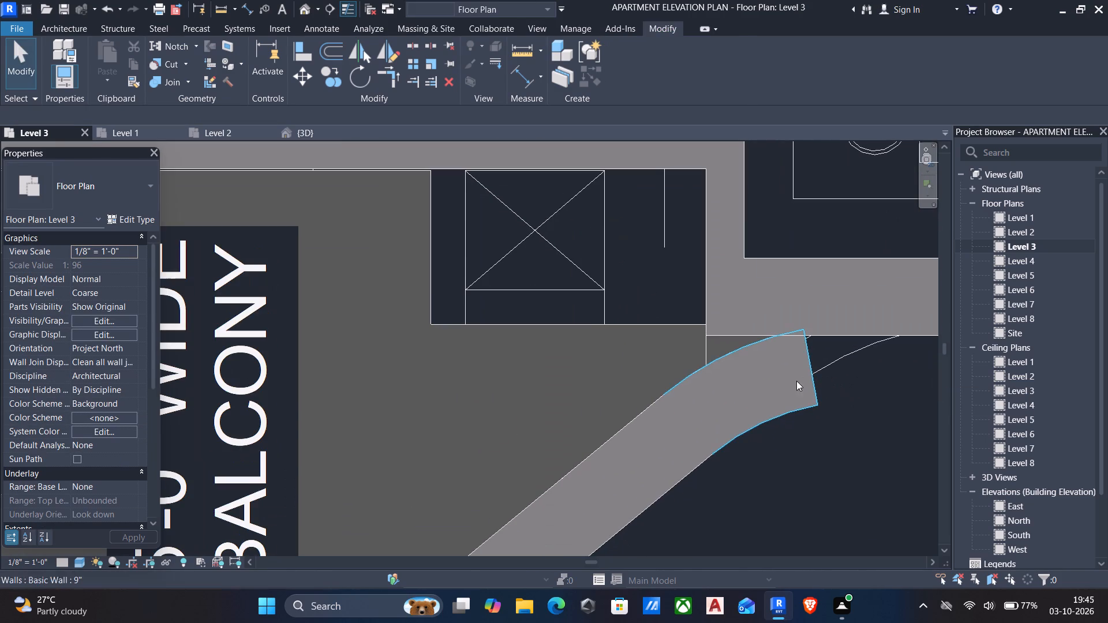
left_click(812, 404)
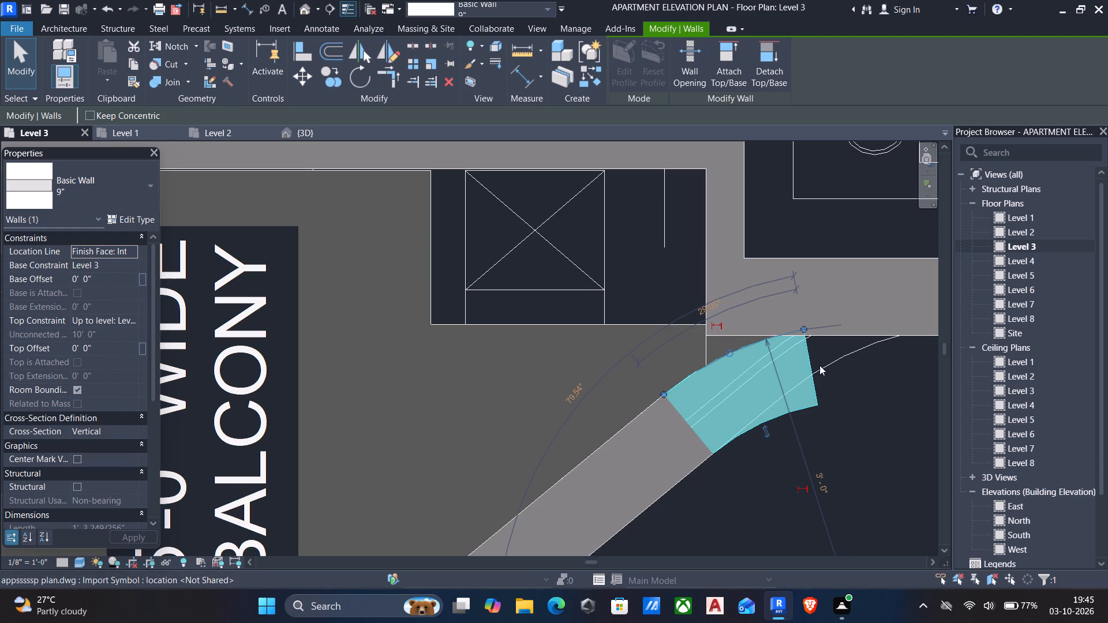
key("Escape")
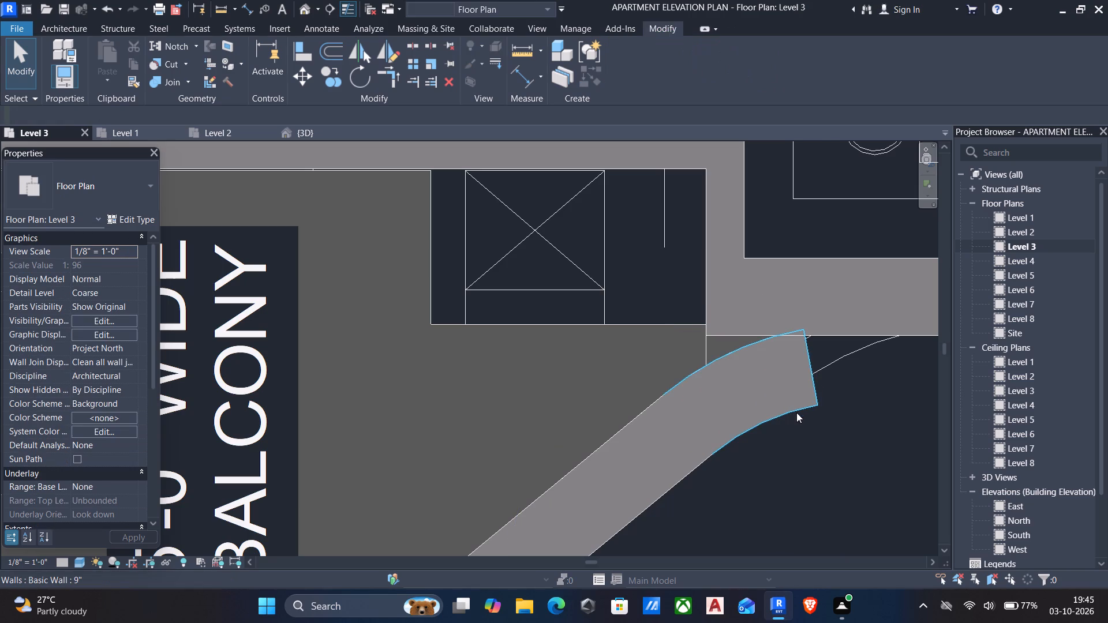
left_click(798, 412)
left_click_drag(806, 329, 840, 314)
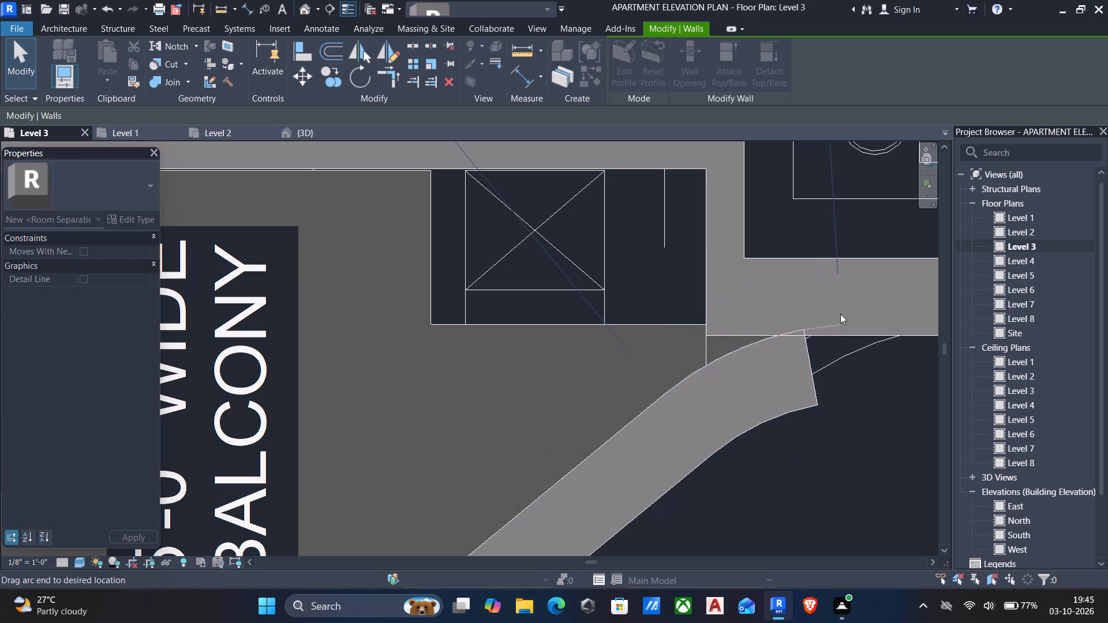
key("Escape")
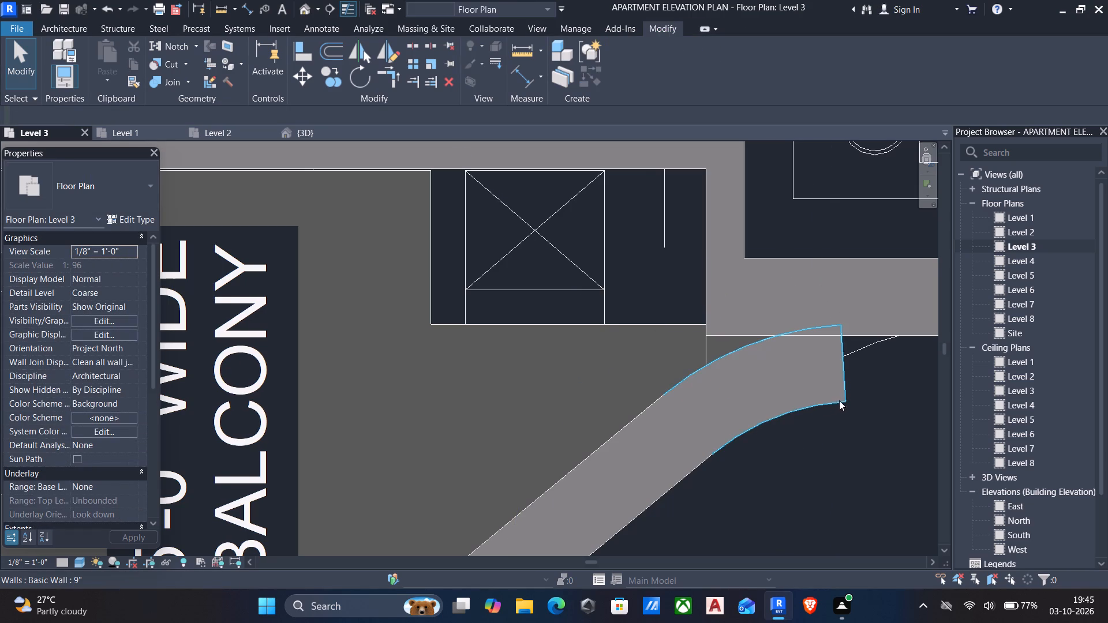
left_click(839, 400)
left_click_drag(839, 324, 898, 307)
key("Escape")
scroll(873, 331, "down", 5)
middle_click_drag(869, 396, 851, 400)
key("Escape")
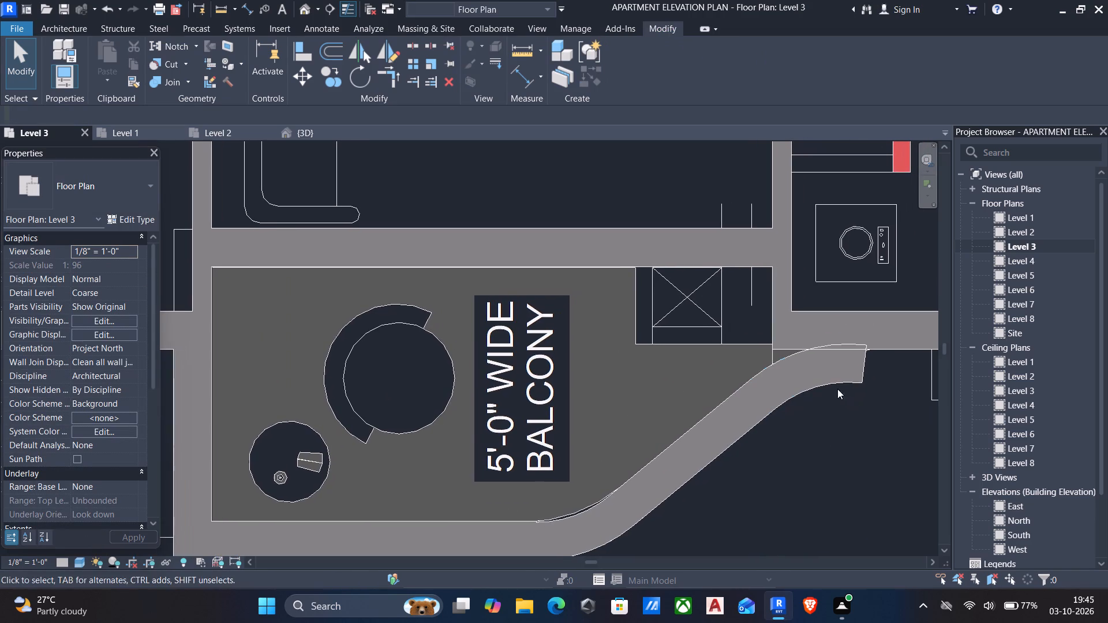
Align the inner face of the curved corner wall between the long and diagonal walls with the balcony's inner curve line.
scroll(842, 371, "up", 5)
scroll(857, 369, "down", 5)
scroll(789, 371, "up", 1)
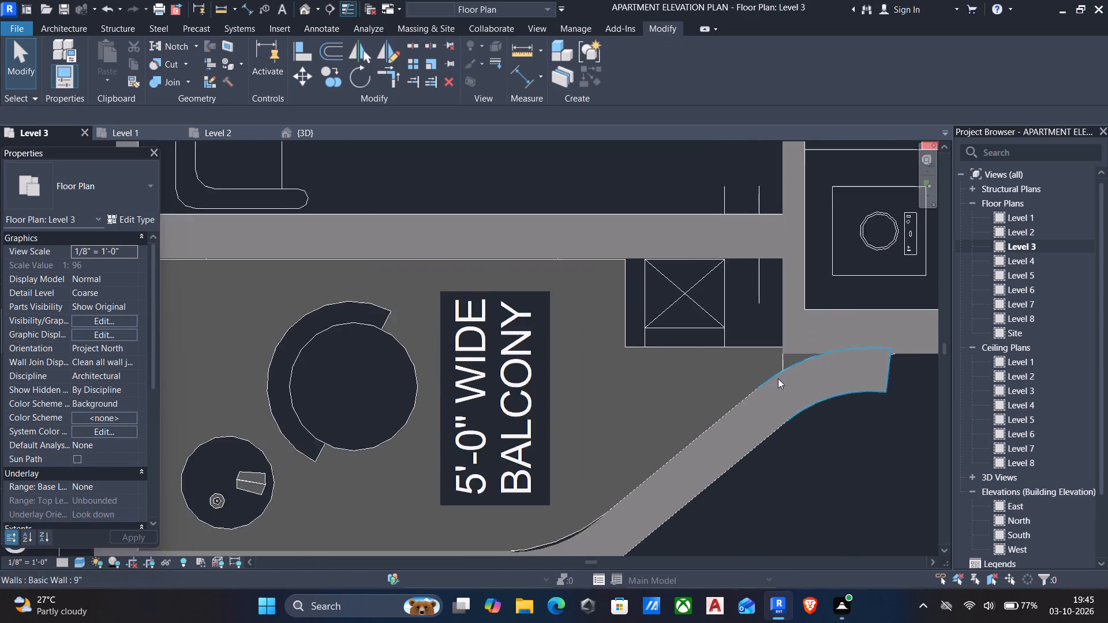
scroll(778, 378, "up", 1)
scroll(678, 445, "down", 3)
middle_click_drag(678, 448, 750, 372)
scroll(688, 444, "up", 4)
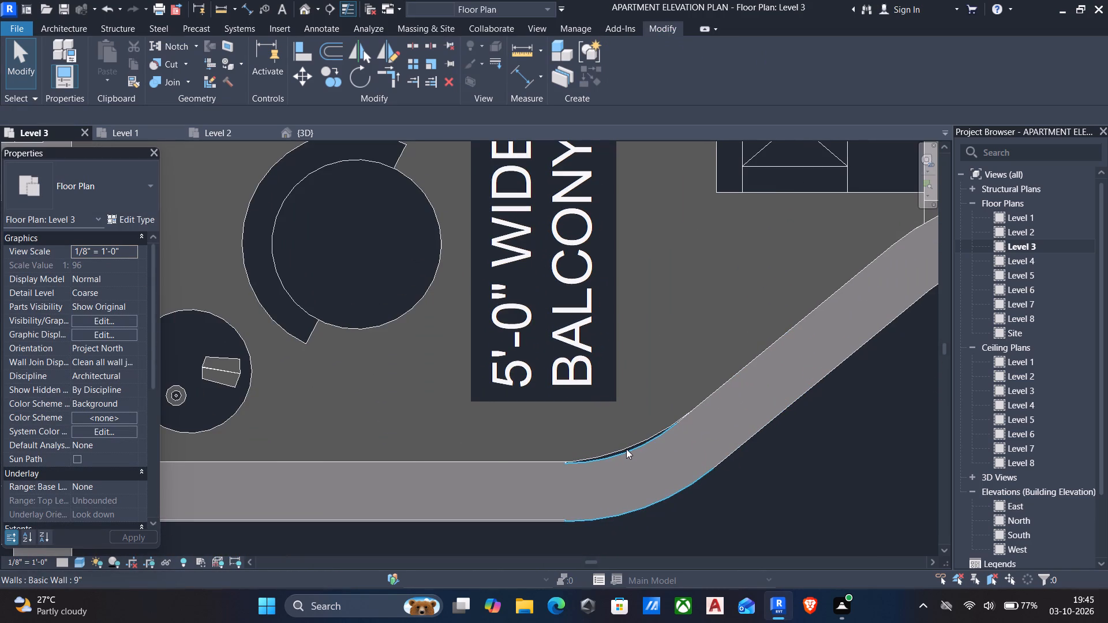
left_click(626, 449)
scroll(626, 449, "up", 4)
key("Escape")
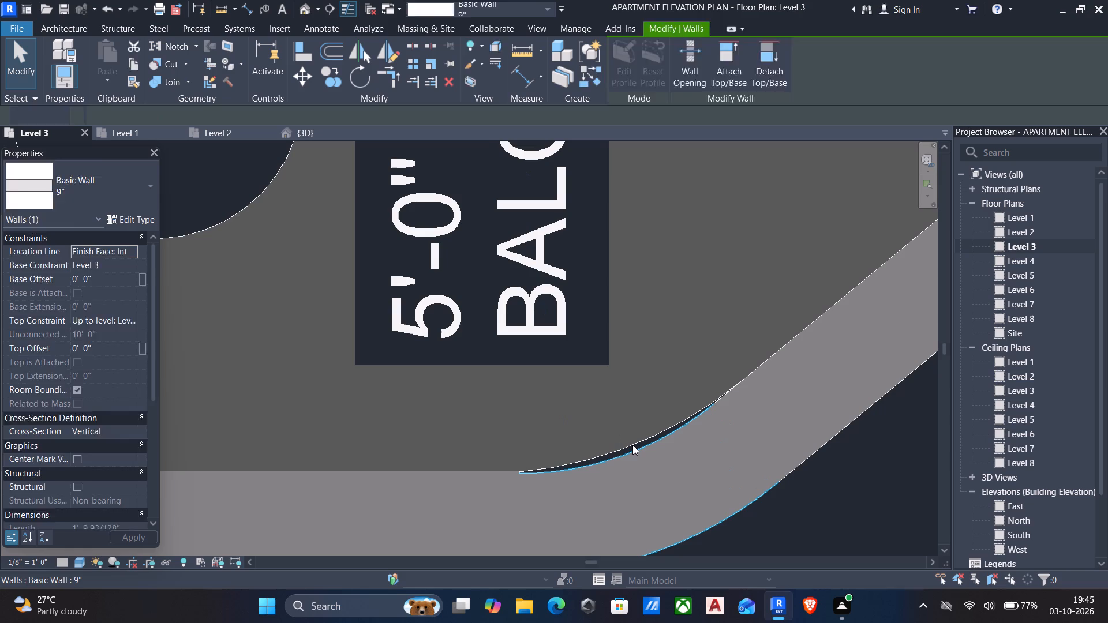
key("a")
key("l")
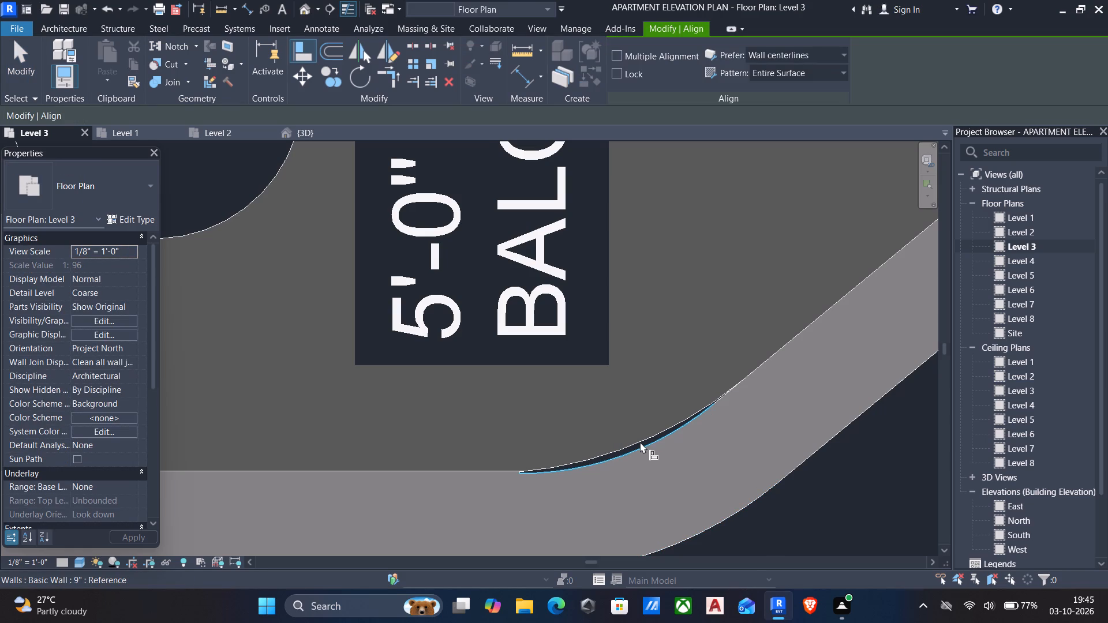
left_click(639, 439)
left_click(647, 448)
scroll(650, 453, "down", 3)
middle_click_drag(662, 468, 654, 447)
scroll(659, 447, "down", 6)
middle_click_drag(683, 464, 604, 470)
scroll(762, 313, "up", 2)
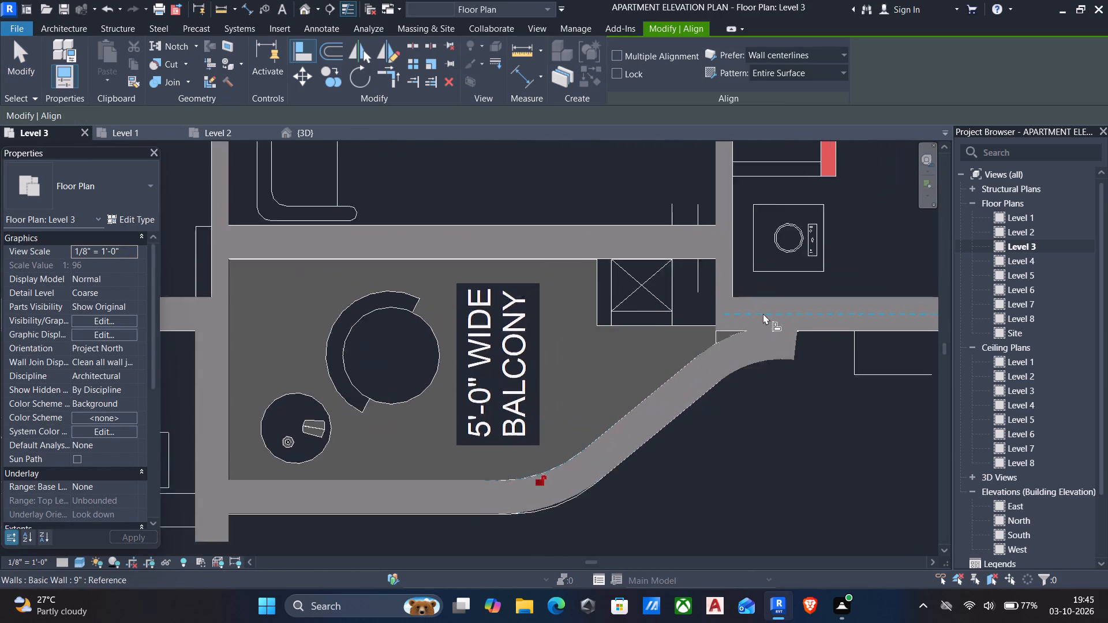
scroll(763, 313, "up", 7)
key("Escape")
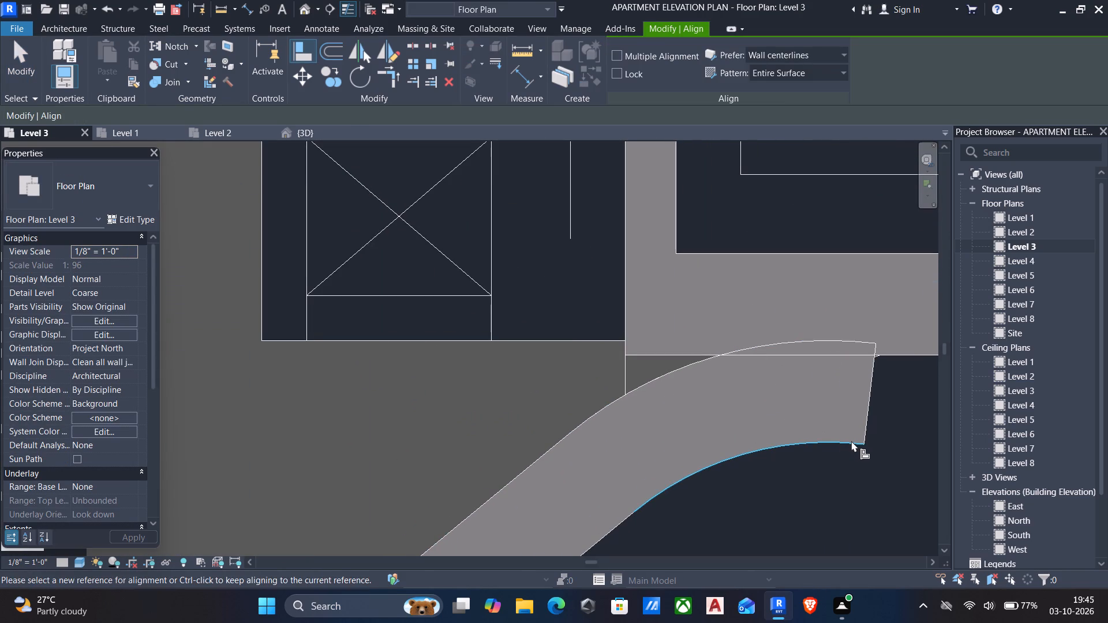
key("Escape")
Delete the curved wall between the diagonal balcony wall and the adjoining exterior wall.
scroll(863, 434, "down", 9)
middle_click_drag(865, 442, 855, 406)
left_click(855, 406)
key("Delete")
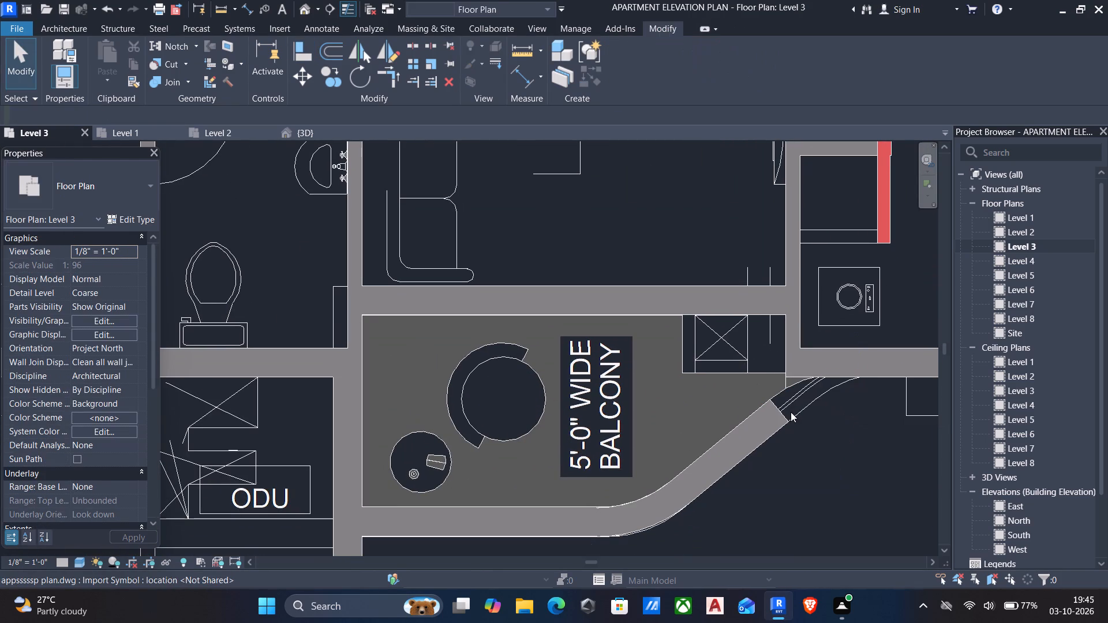
Draw a straight 9" wall about 1'-9" long, continuing the diagonal balcony wall to the adjoining exterior wall's face.
type("wa")
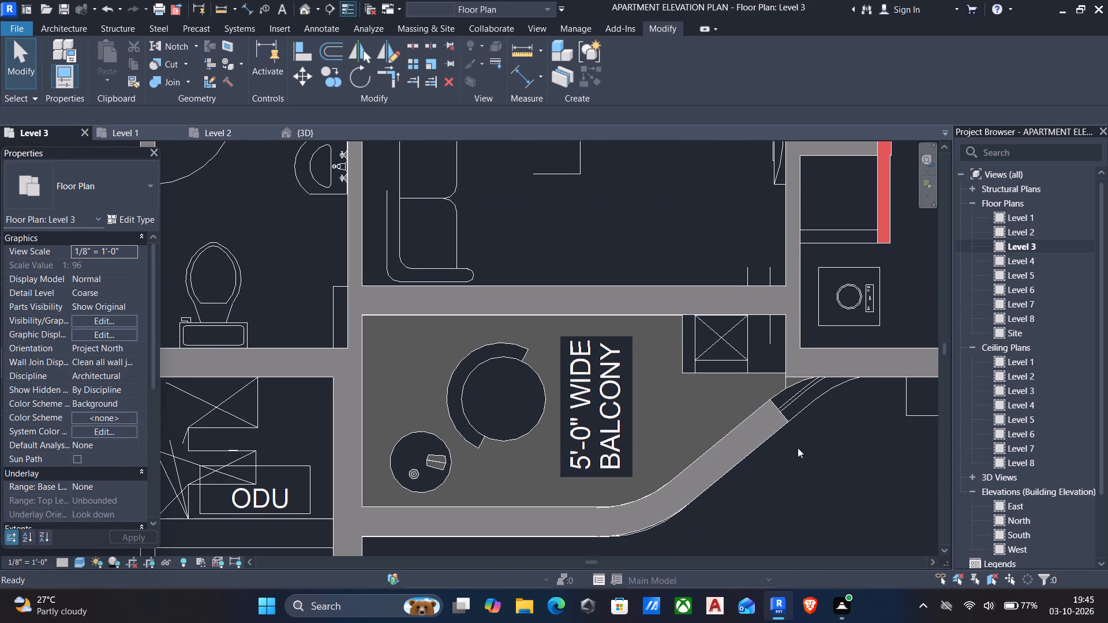
scroll(794, 421, "up", 5)
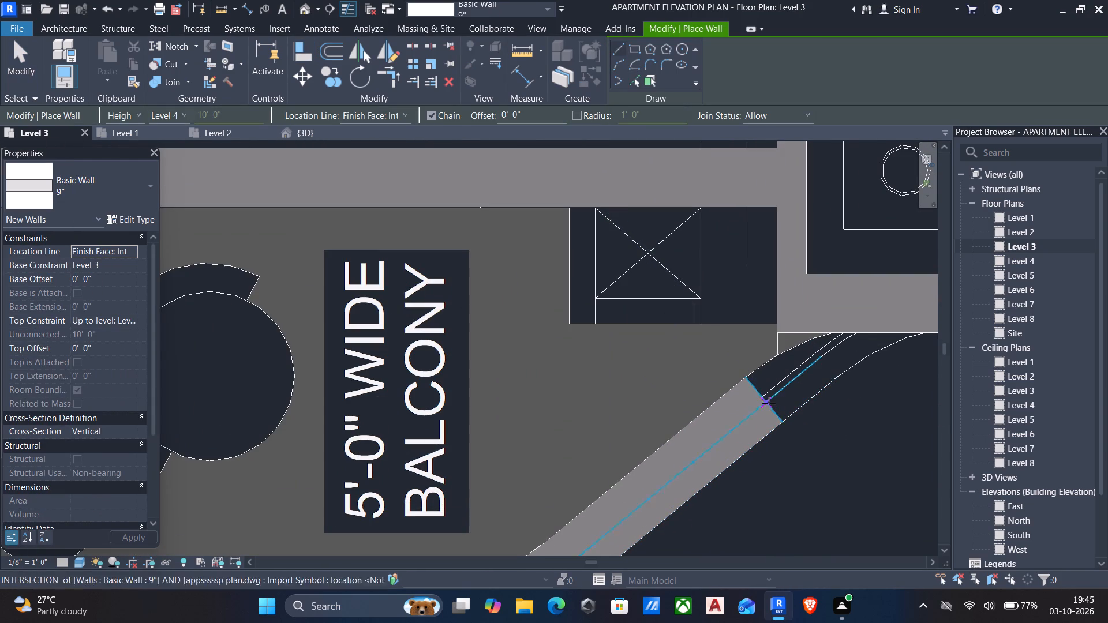
left_click_drag(766, 403, 774, 396)
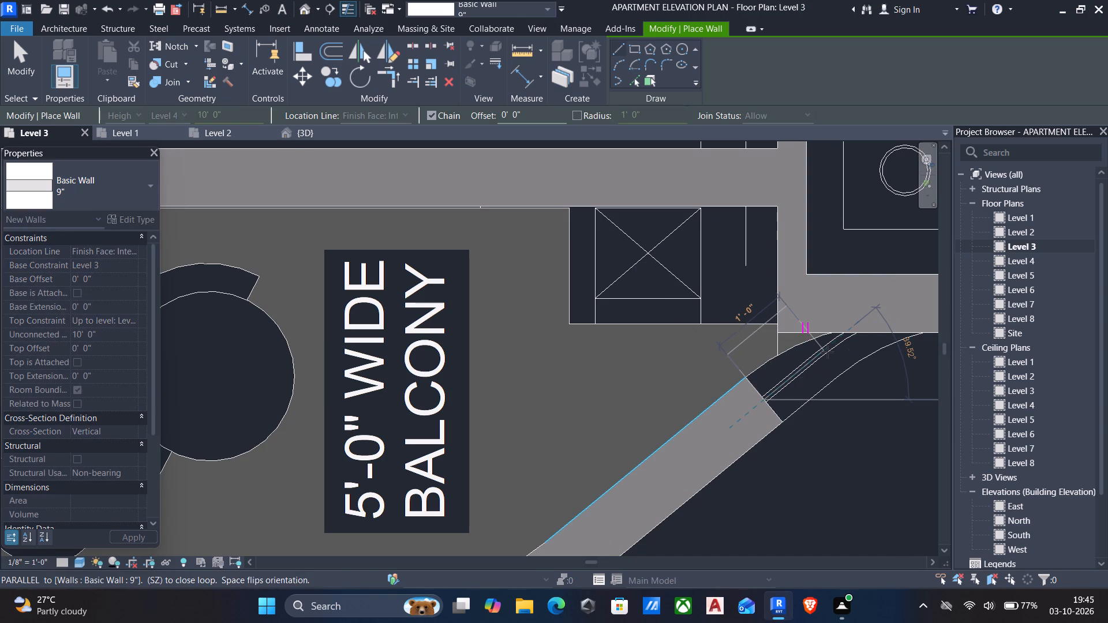
key("space")
key("Escape")
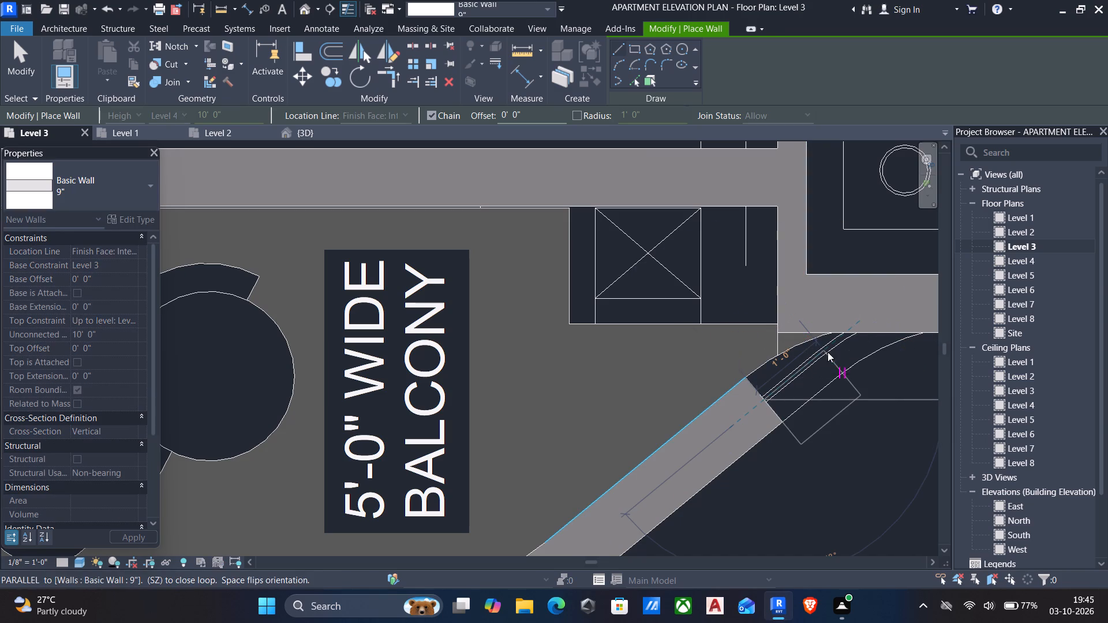
left_click(787, 425)
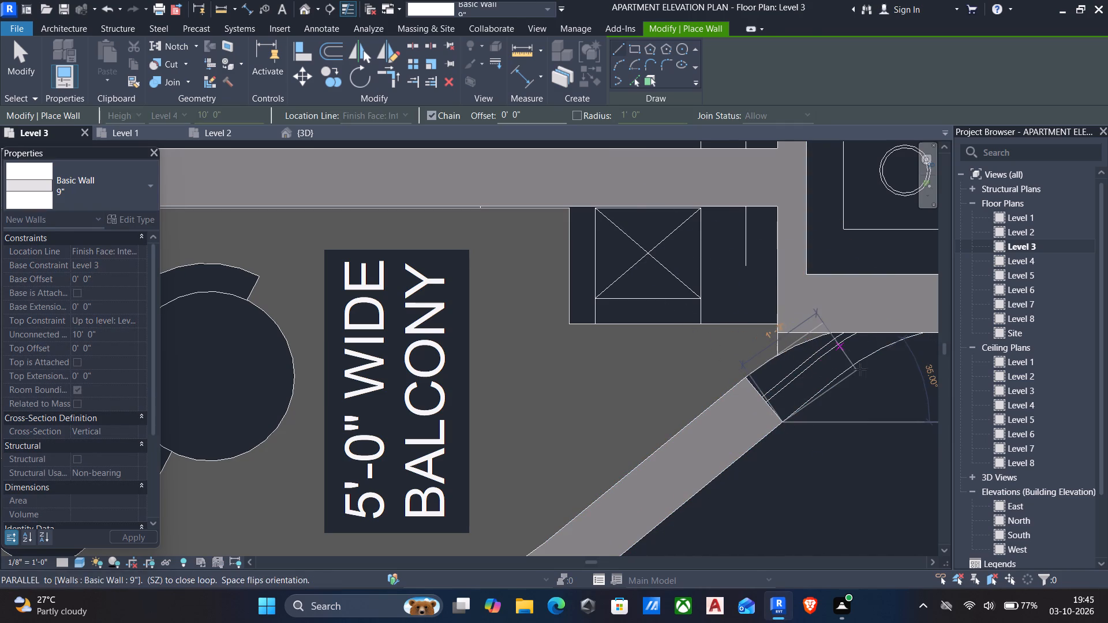
left_click(894, 335)
key("Escape")
scroll(890, 352, "down", 4)
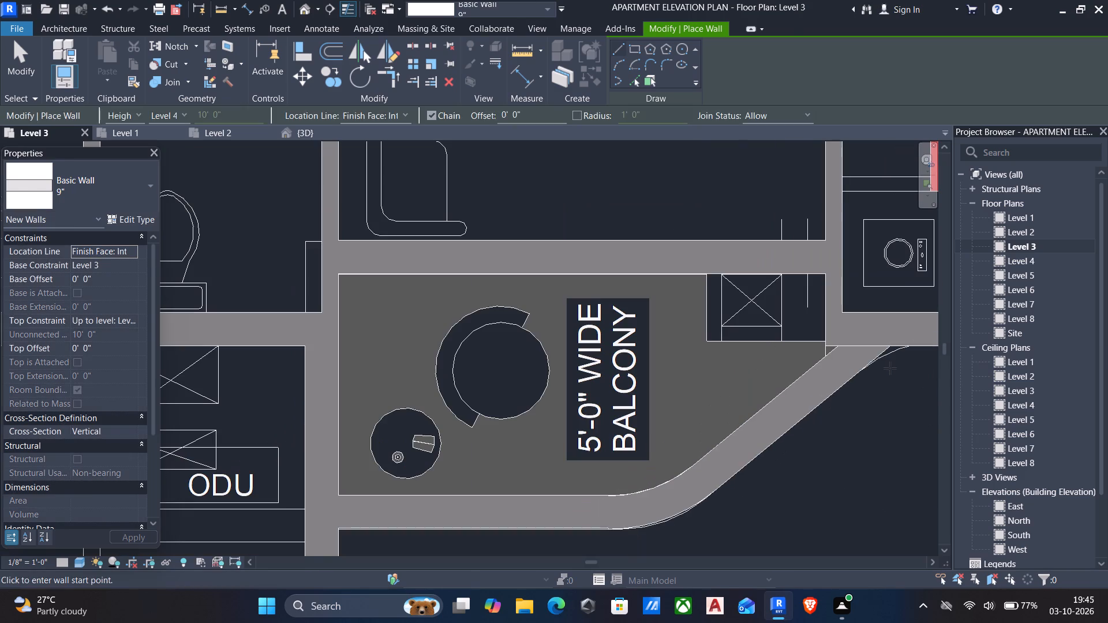
key("Escape")
left_click(860, 370)
key("Escape")
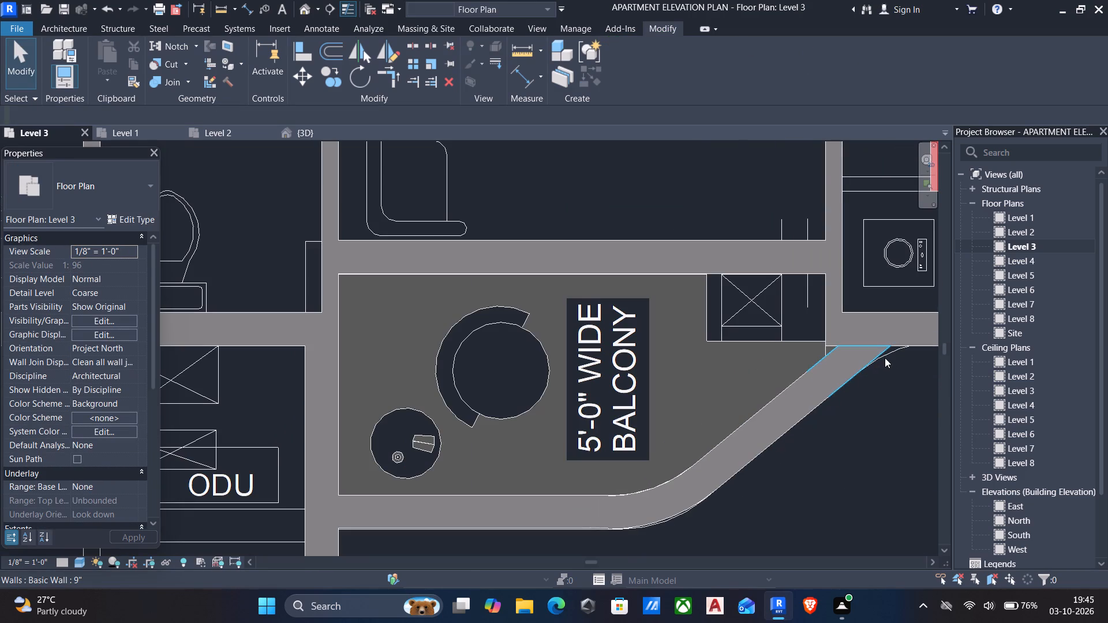
Place 9" walls along the 4.5" wall's Dining-side face and the straight outer edge of the balcony beside the 17'-3" X 10'-0" Dining.
scroll(881, 363, "down", 4)
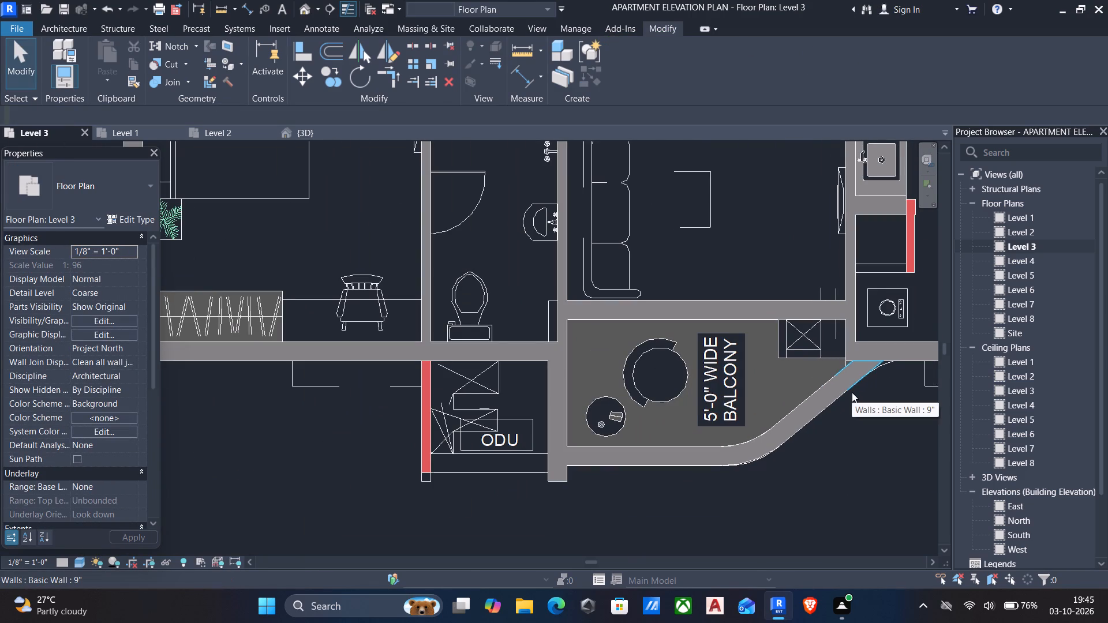
scroll(847, 392, "down", 5)
scroll(766, 399, "down", 3)
middle_click_drag(772, 399, 555, 449)
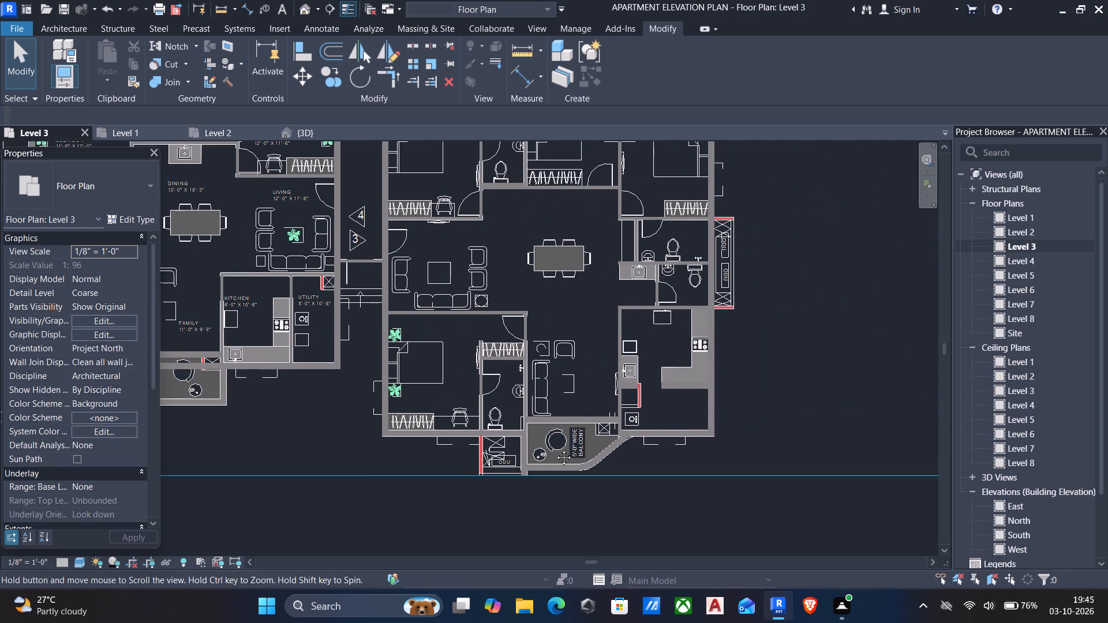
middle_click_drag(555, 449, 555, 449)
scroll(634, 386, "down", 2)
middle_click_drag(651, 350, 705, 463)
middle_click_drag(621, 305, 655, 461)
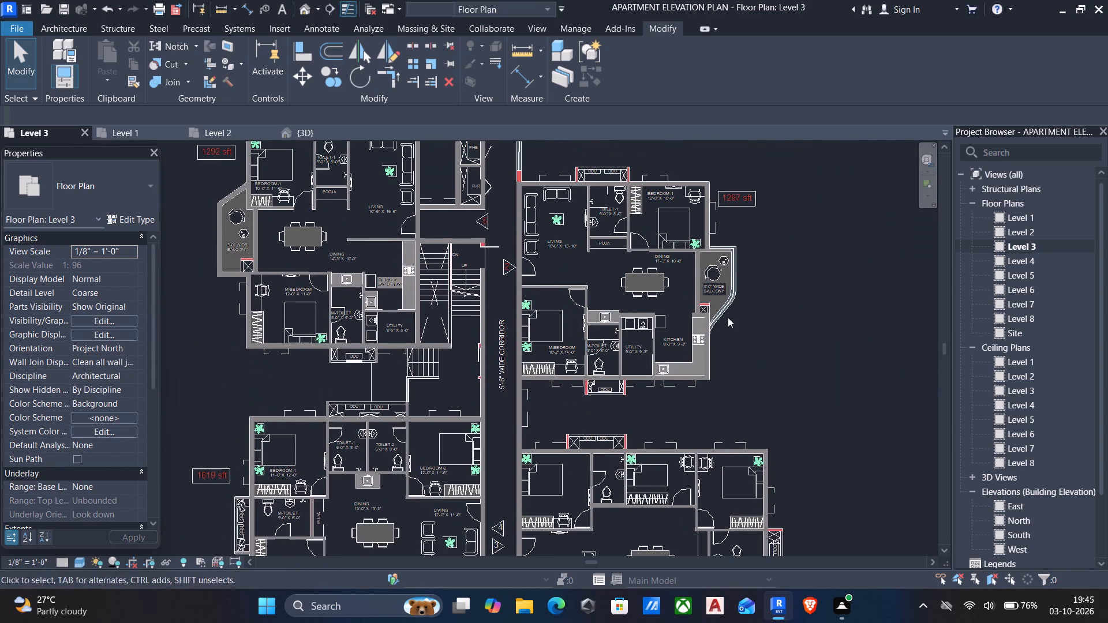
type("wa")
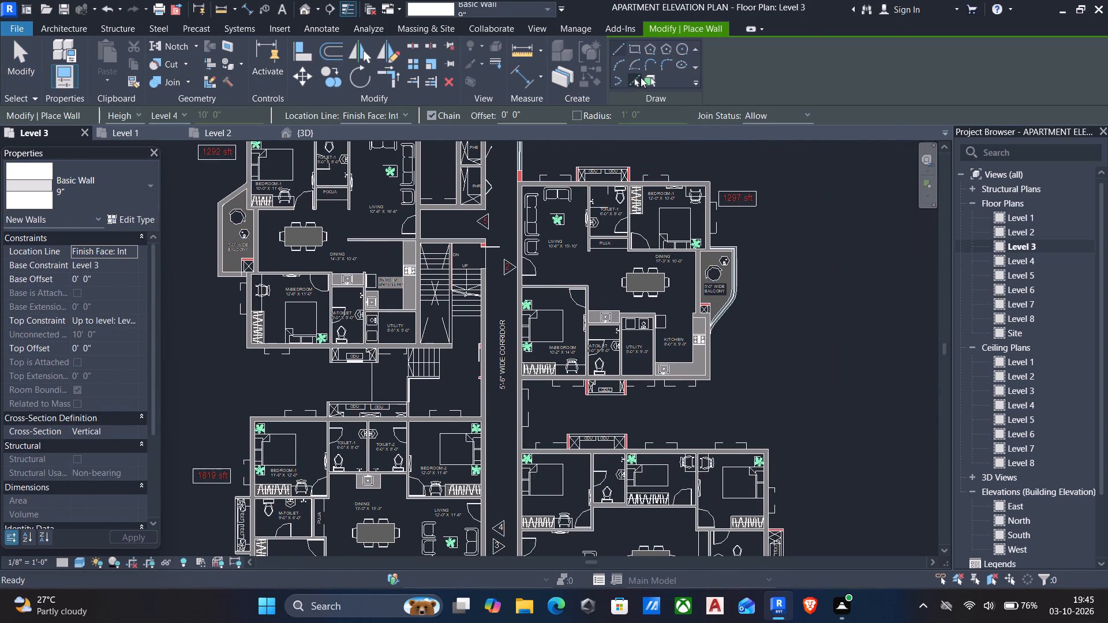
left_click(634, 80)
scroll(704, 246, "up", 9)
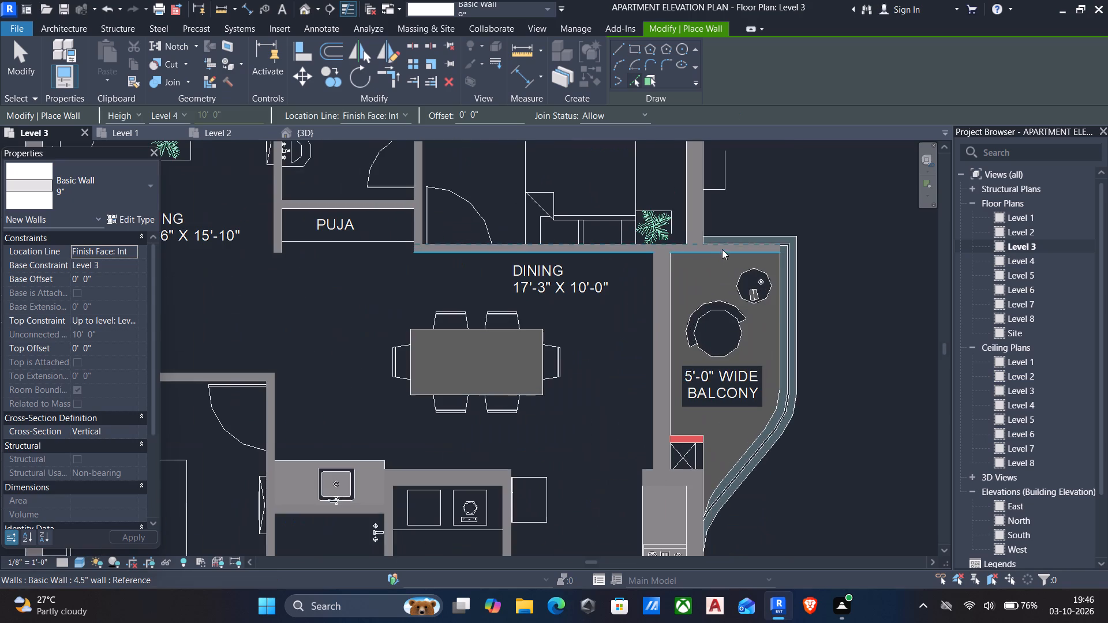
left_click(772, 248)
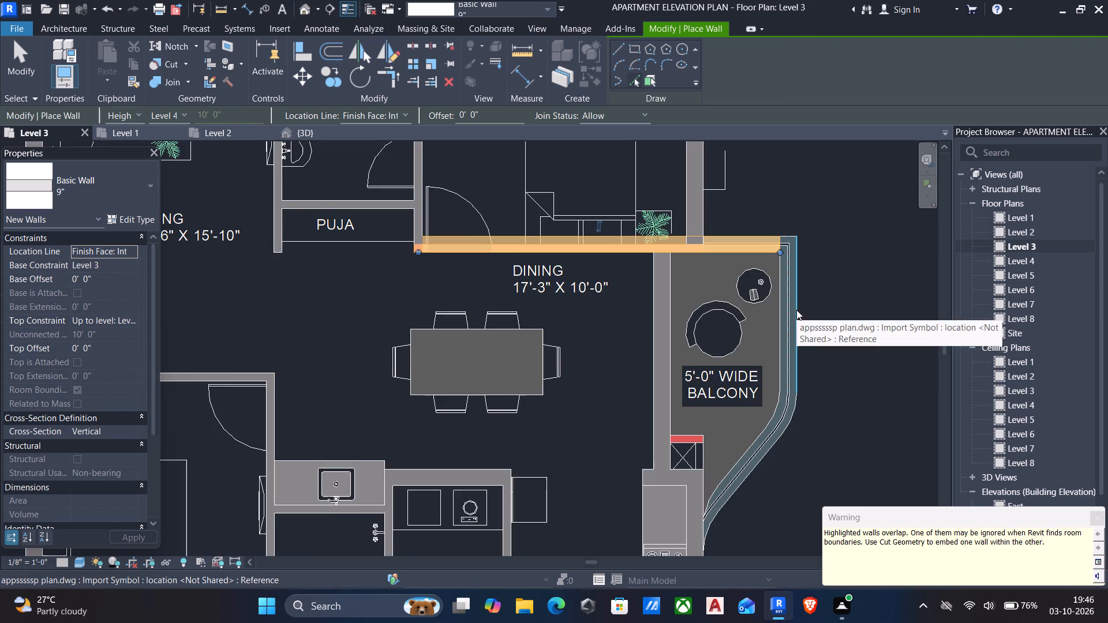
scroll(794, 312, "up", 1)
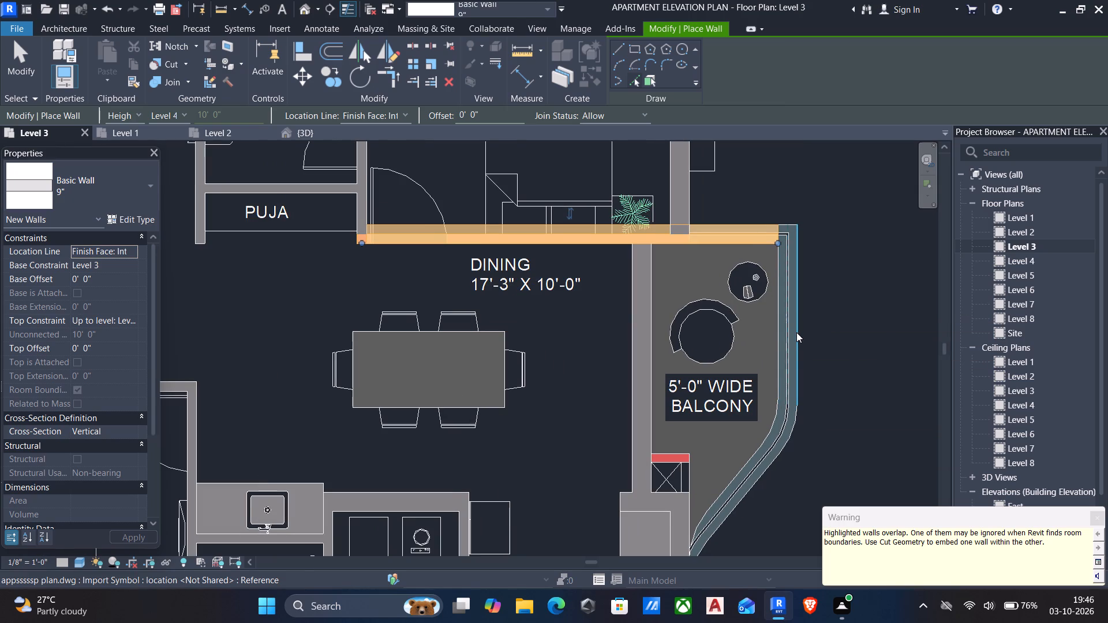
scroll(783, 336, "up", 5)
left_click(773, 336)
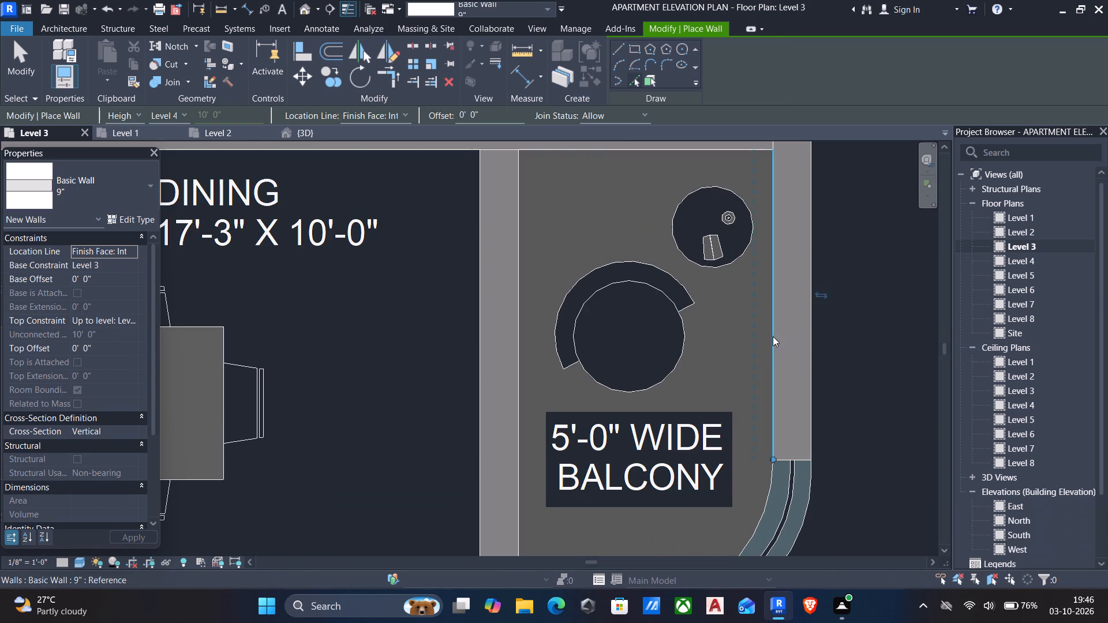
Place 9" walls along that balcony's diagonal edge, its curved outer corner, and the curved line meeting the kitchen's exterior wall.
scroll(773, 340, "down", 5)
middle_click_drag(781, 360, 808, 328)
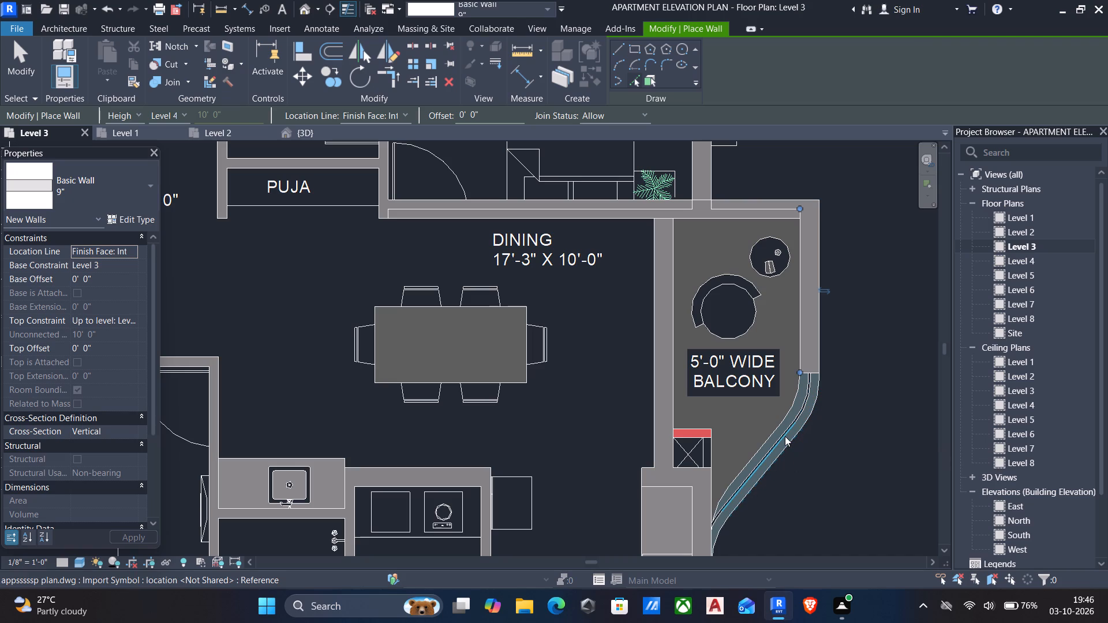
scroll(777, 426, "up", 4)
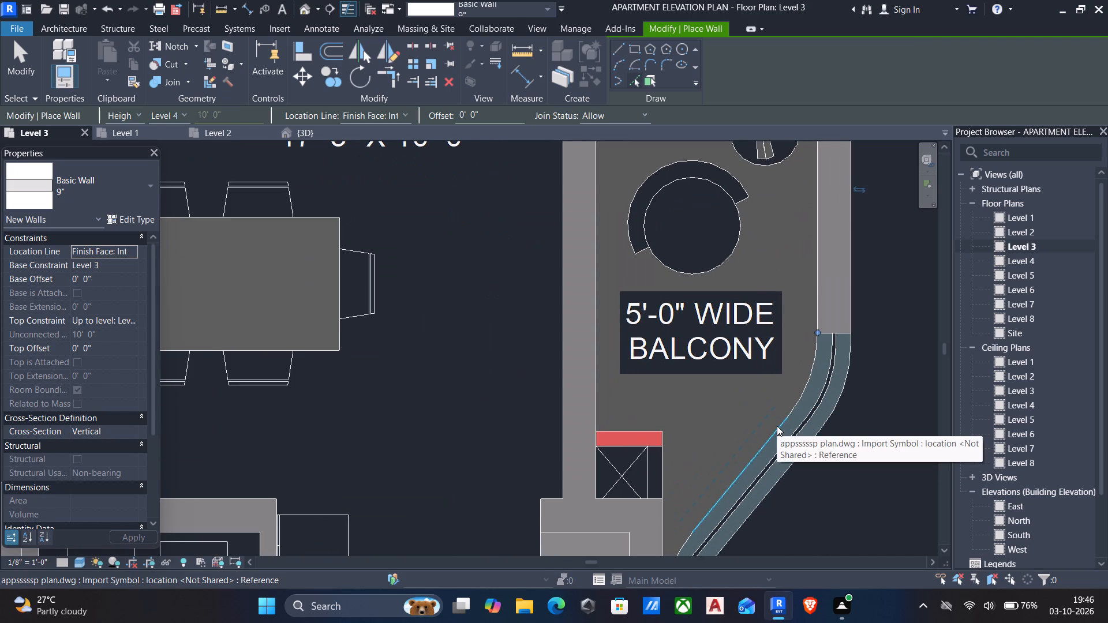
left_click(785, 467)
scroll(798, 448, "down", 2)
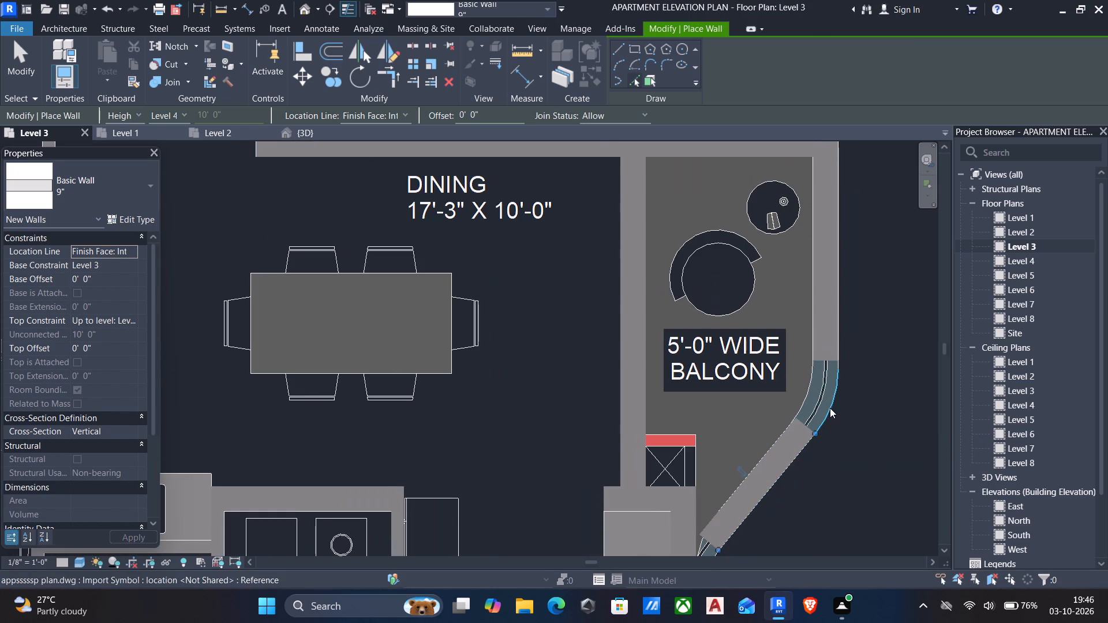
left_click(833, 405)
scroll(833, 406, "down", 3)
middle_click_drag(831, 427, 847, 366)
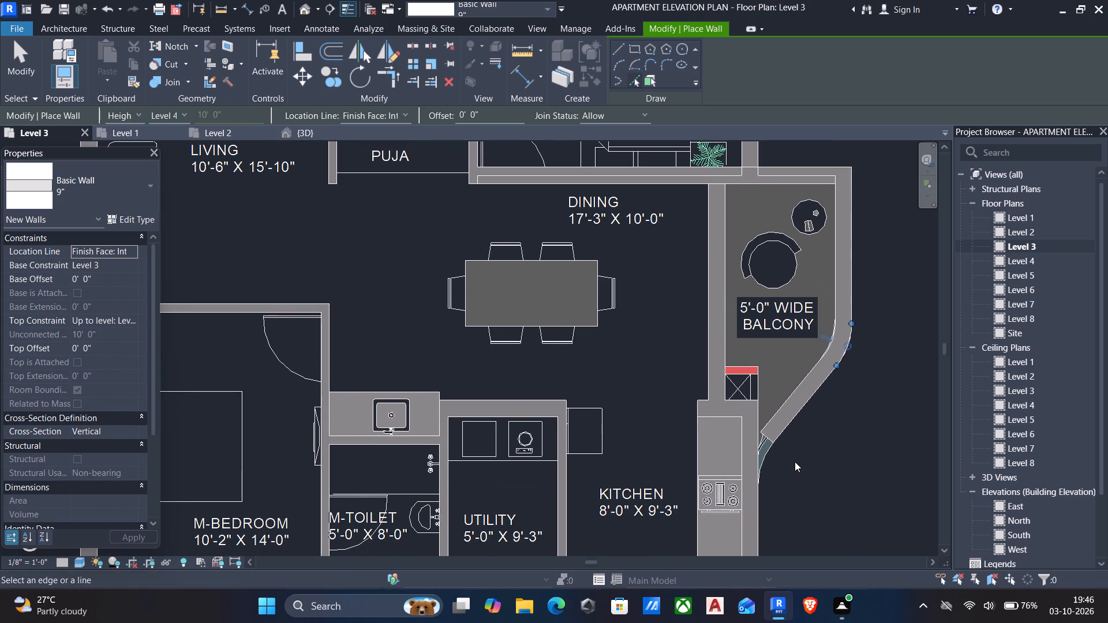
left_click(767, 450)
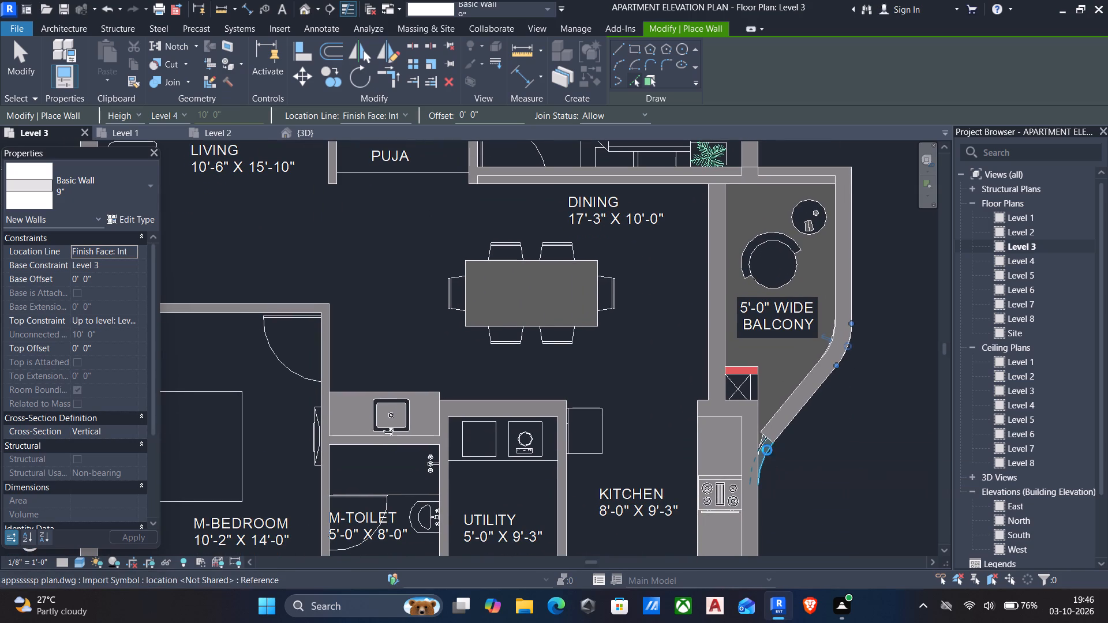
key("Escape")
key("Escape")
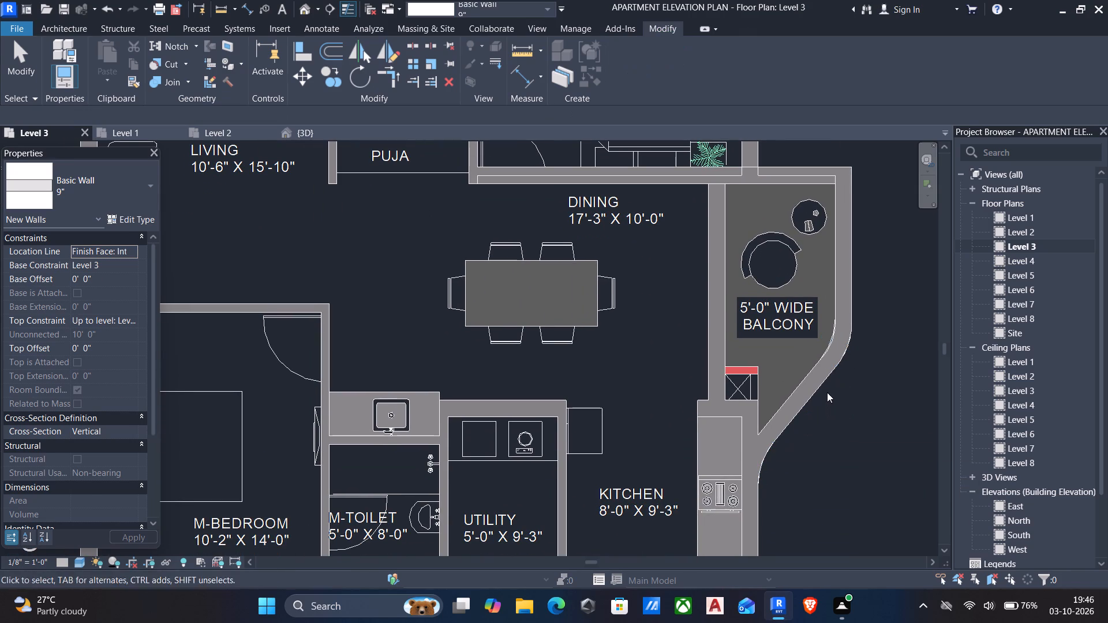
Examine the new balcony walls' alignment with the plan lines at the curved corner and the kitchen wall junction.
scroll(847, 227, "up", 6)
scroll(847, 275, "down", 6)
middle_click_drag(836, 365, 840, 314)
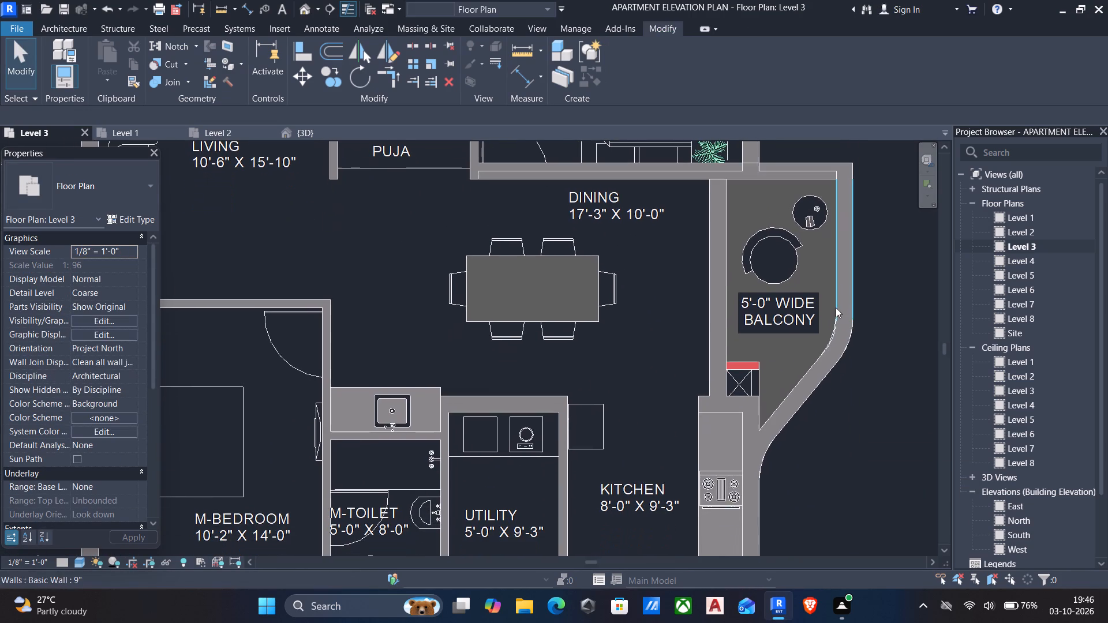
key("Escape")
scroll(809, 414, "down", 4)
middle_click_drag(810, 422, 808, 387)
scroll(785, 405, "up", 12)
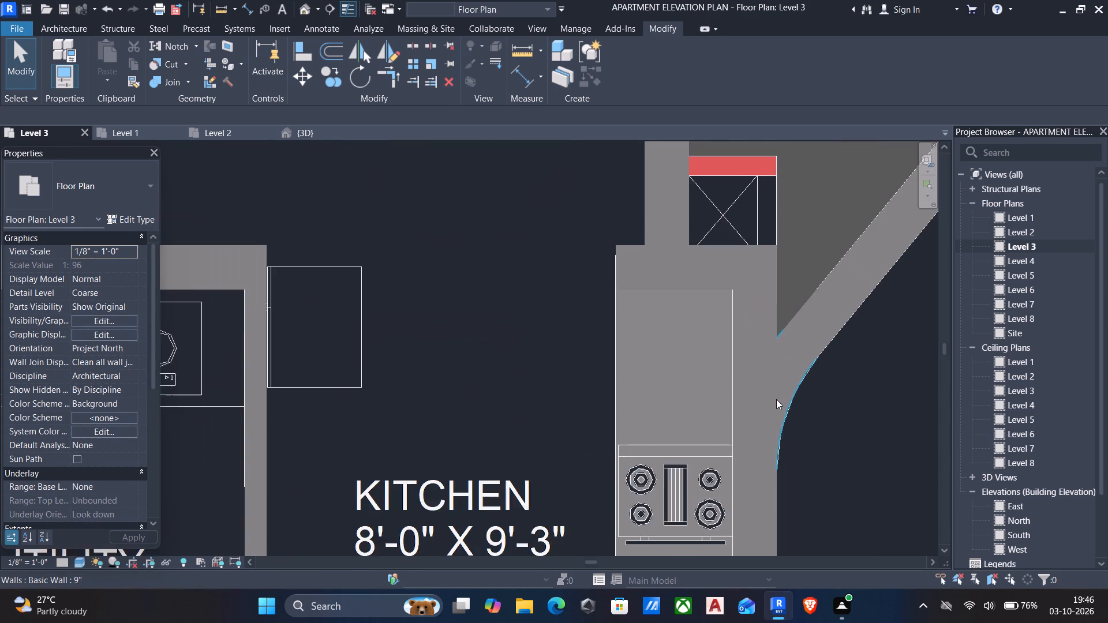
key("Escape")
scroll(786, 430, "down", 11)
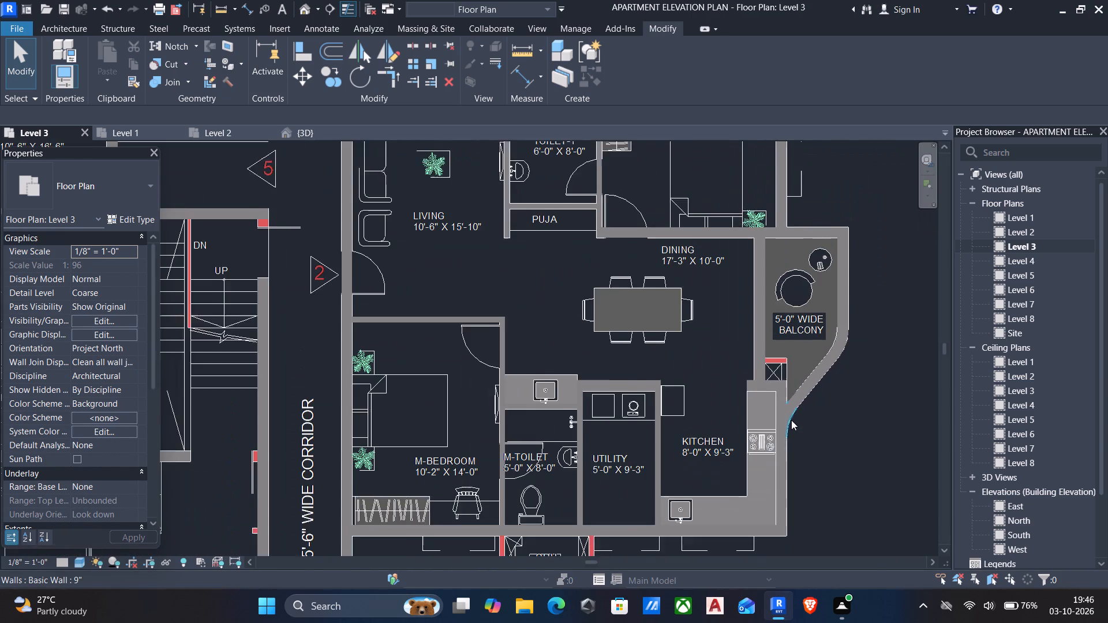
Delete the short straight 9" wall between the diagonal wall of the balcony beside the ODU and the adjoining exterior wall.
middle_click_drag(791, 420, 790, 385)
scroll(671, 486, "up", 1)
middle_click_drag(670, 487, 793, 301)
scroll(750, 403, "down", 5)
middle_click_drag(750, 406, 762, 304)
middle_click_drag(752, 442, 757, 377)
middle_click_drag(762, 457, 753, 415)
scroll(753, 415, "up", 1)
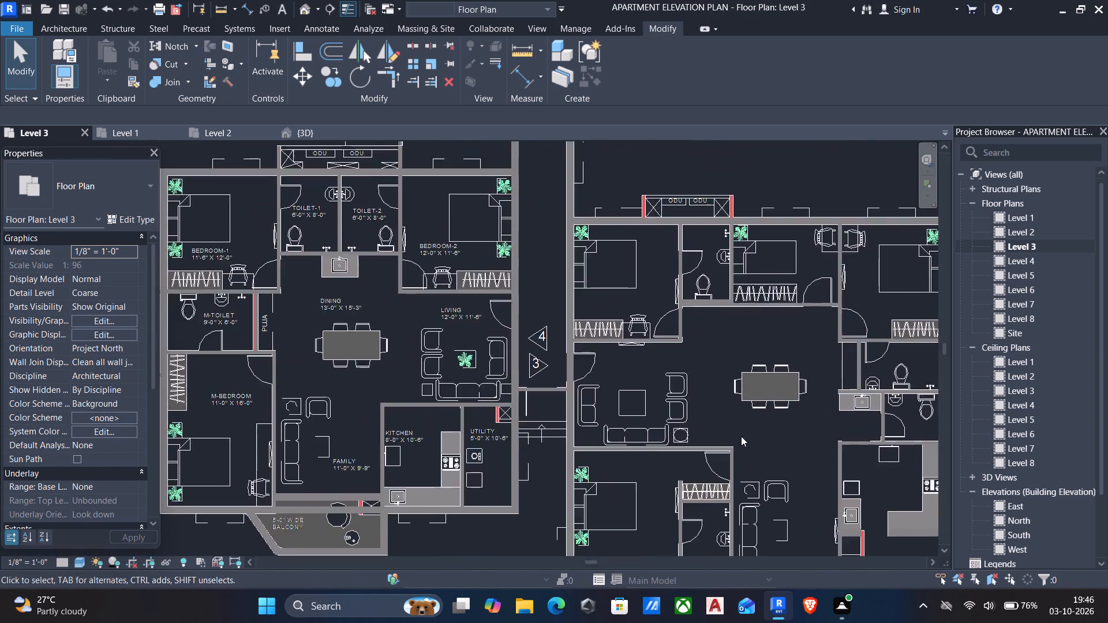
scroll(741, 439, "down", 4)
middle_click_drag(738, 468, 745, 359)
scroll(739, 454, "up", 5)
scroll(874, 340, "up", 6)
scroll(863, 449, "up", 3)
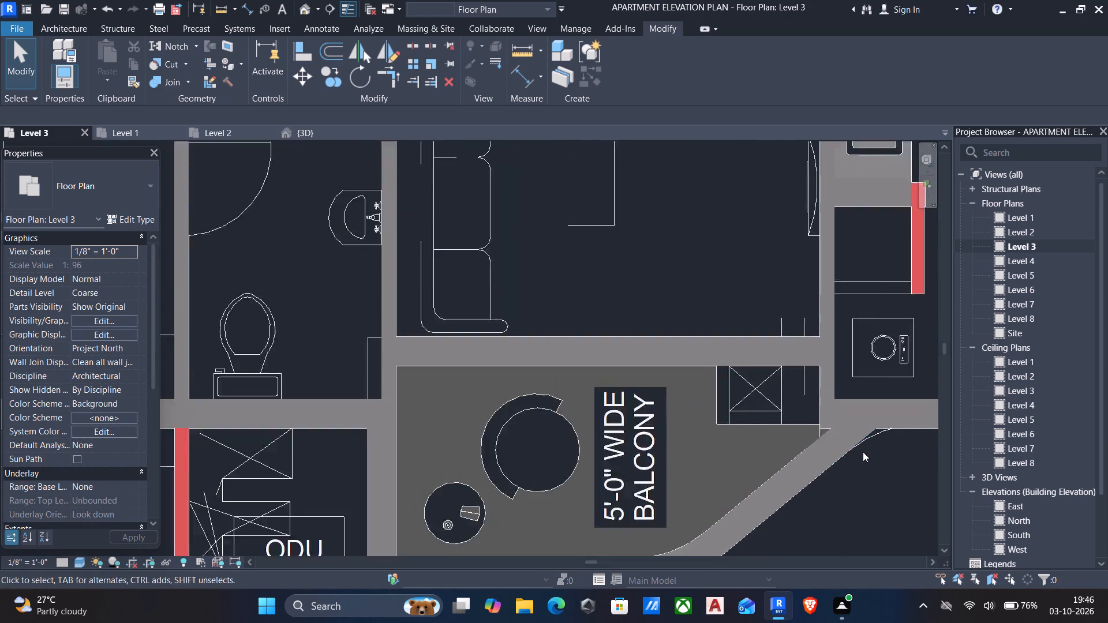
scroll(863, 452, "up", 7)
left_click(871, 419)
scroll(871, 423, "down", 4)
middle_click_drag(868, 433, 837, 425)
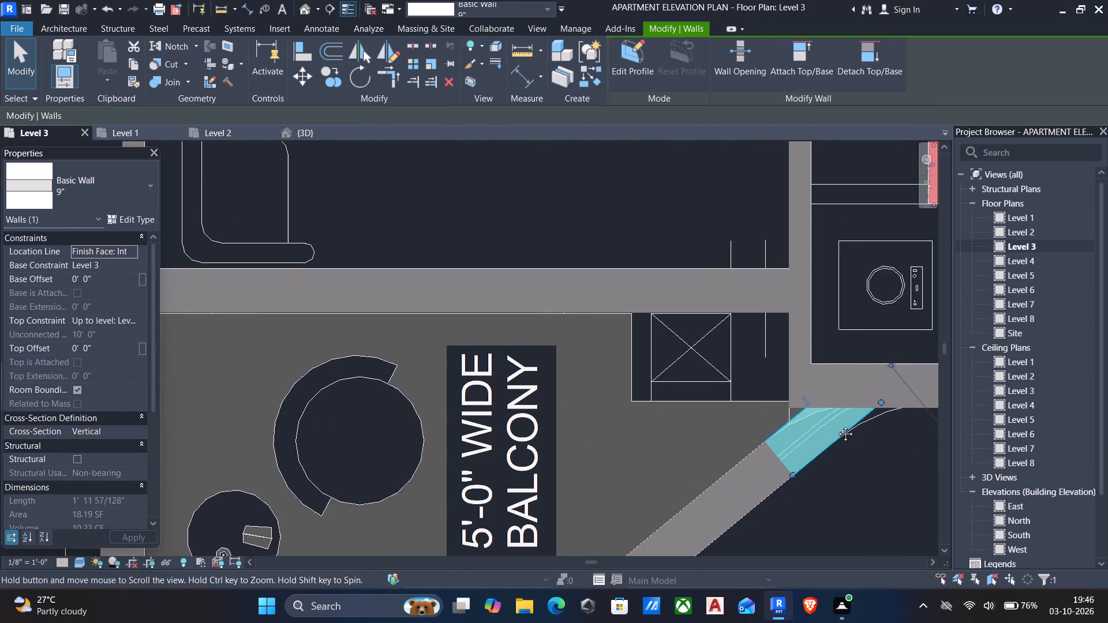
middle_click_drag(837, 425, 716, 397)
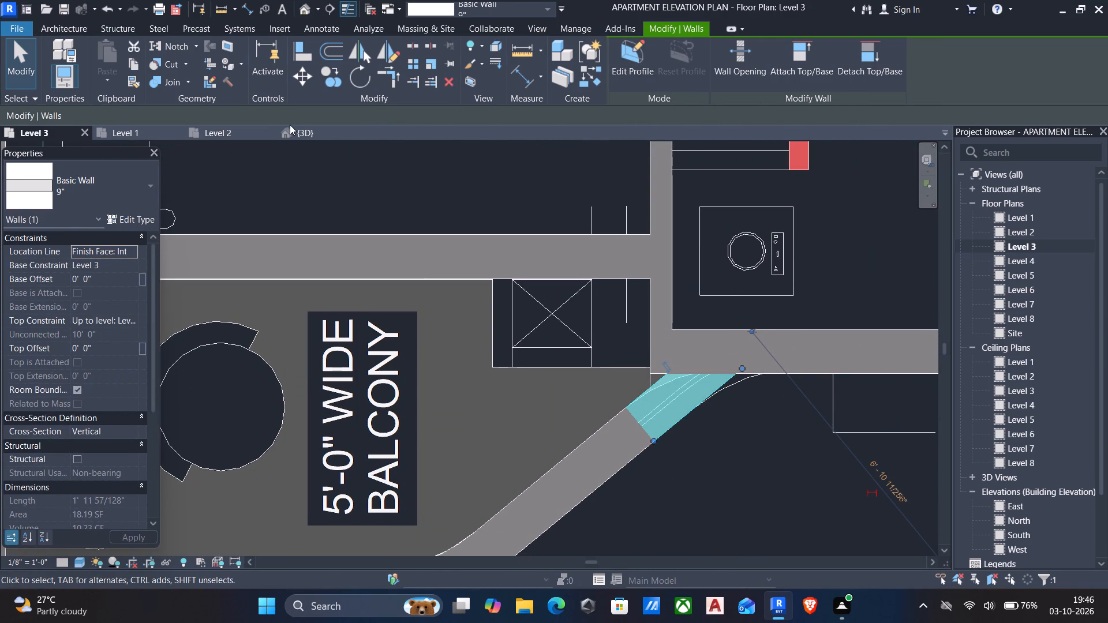
key("Delete")
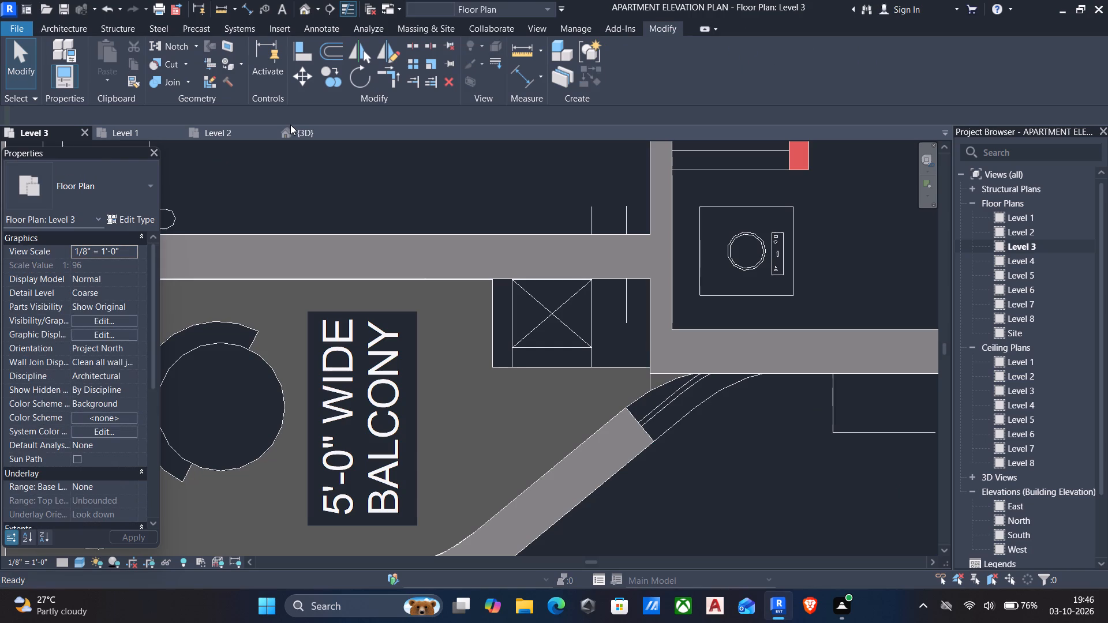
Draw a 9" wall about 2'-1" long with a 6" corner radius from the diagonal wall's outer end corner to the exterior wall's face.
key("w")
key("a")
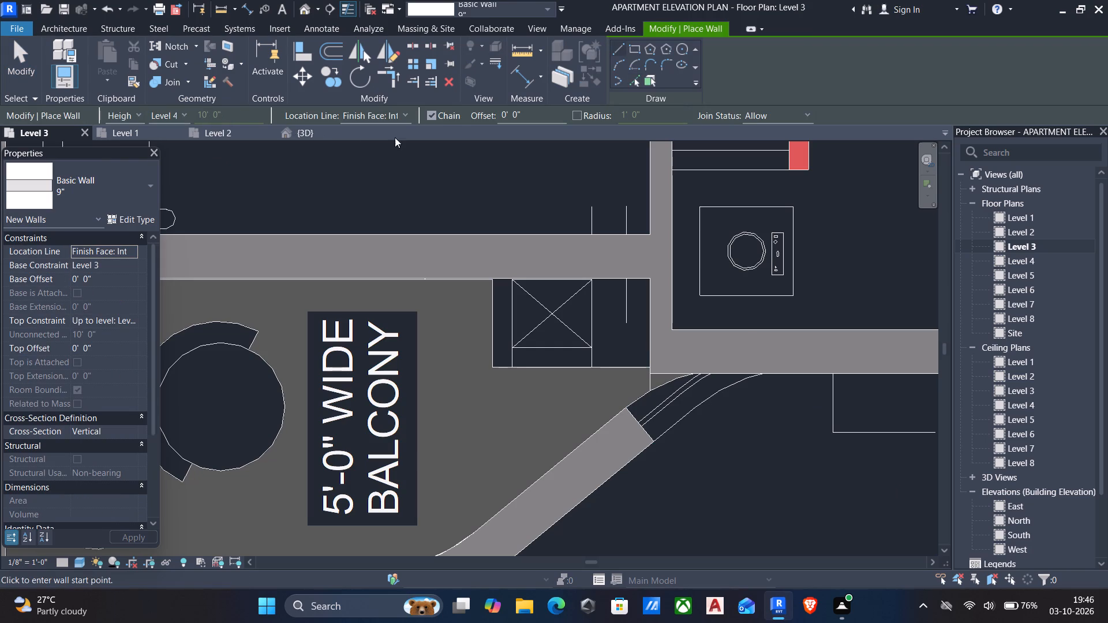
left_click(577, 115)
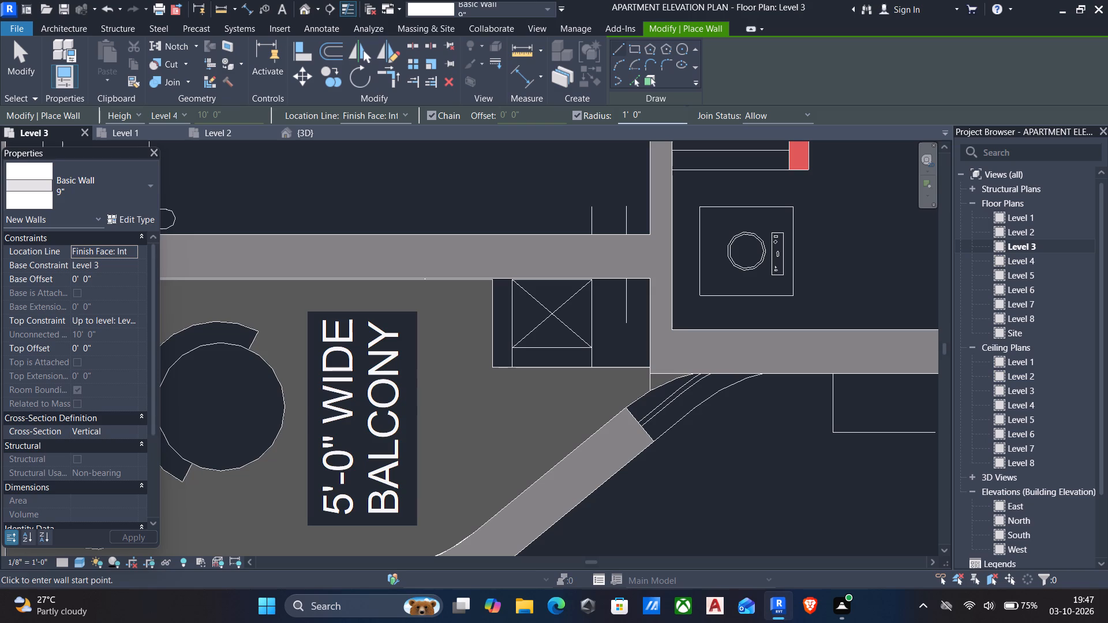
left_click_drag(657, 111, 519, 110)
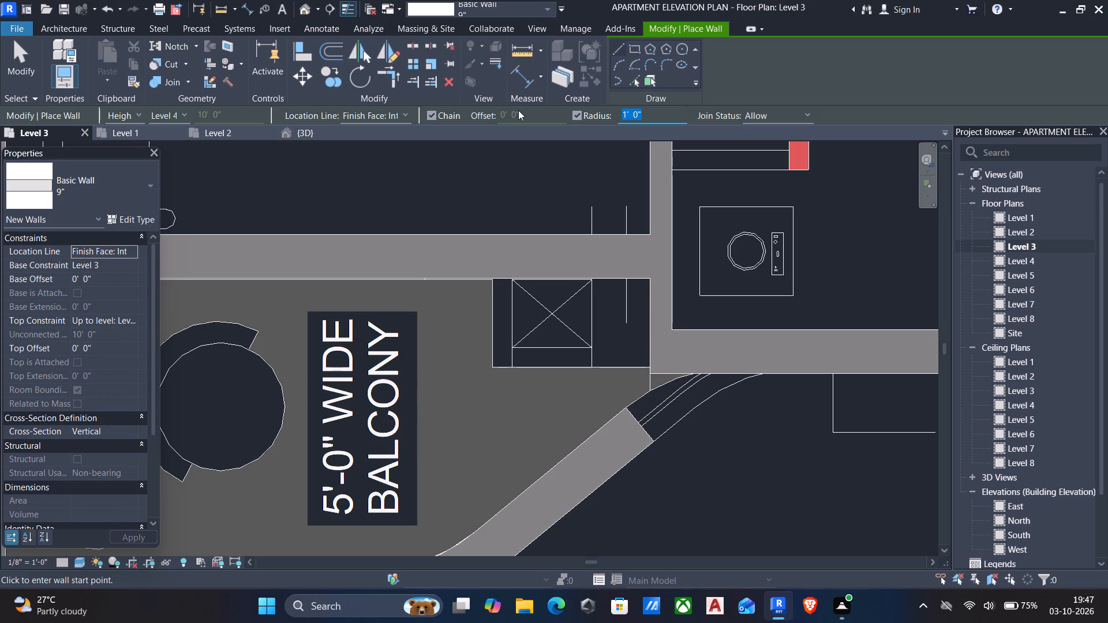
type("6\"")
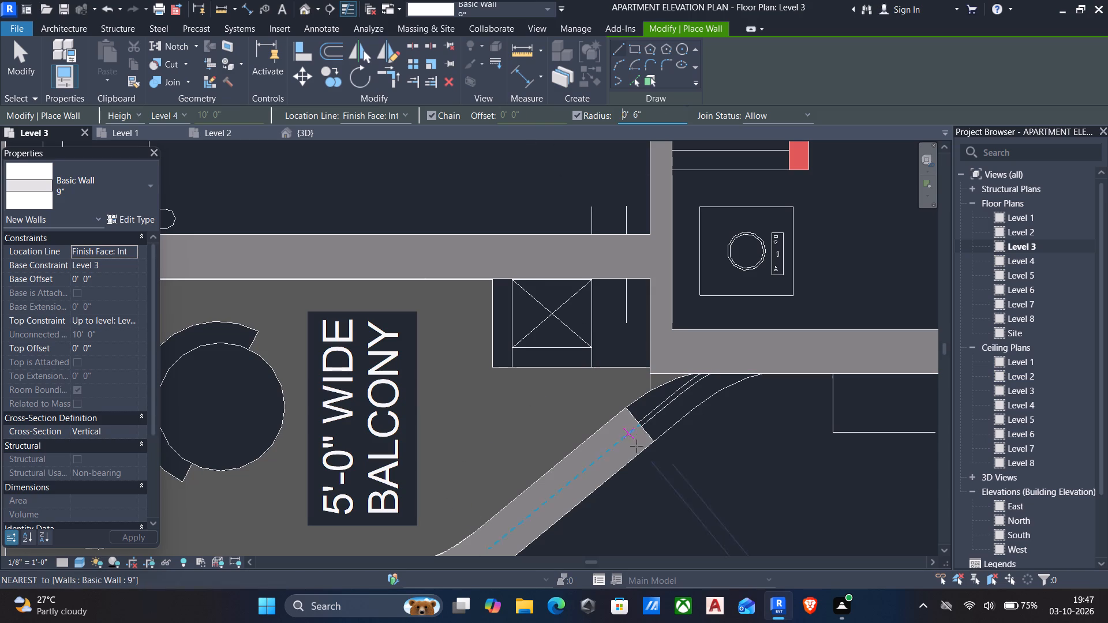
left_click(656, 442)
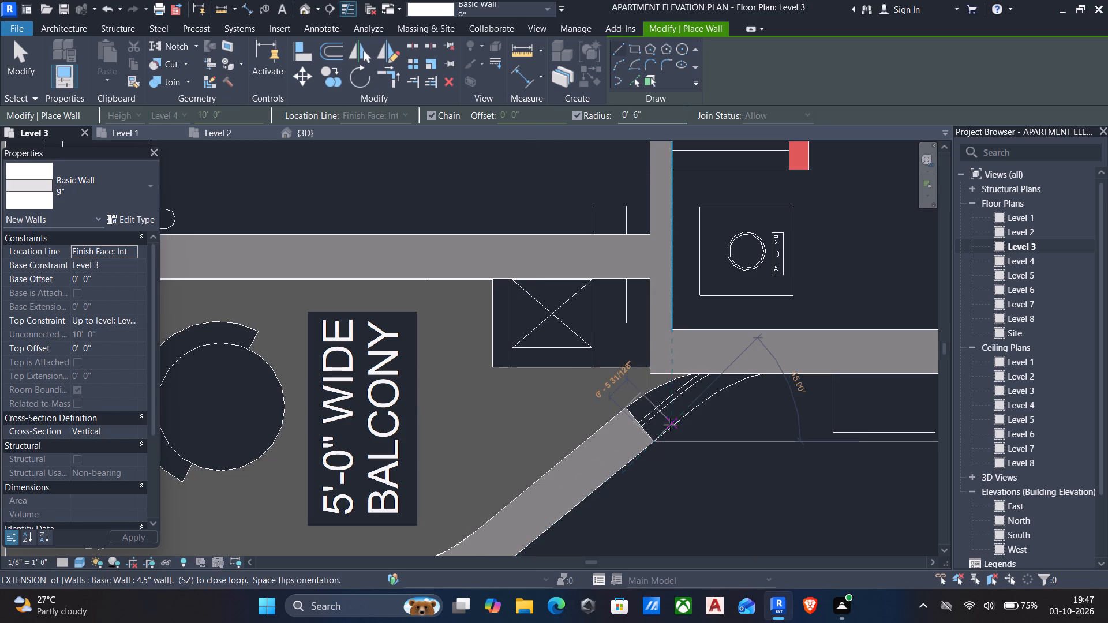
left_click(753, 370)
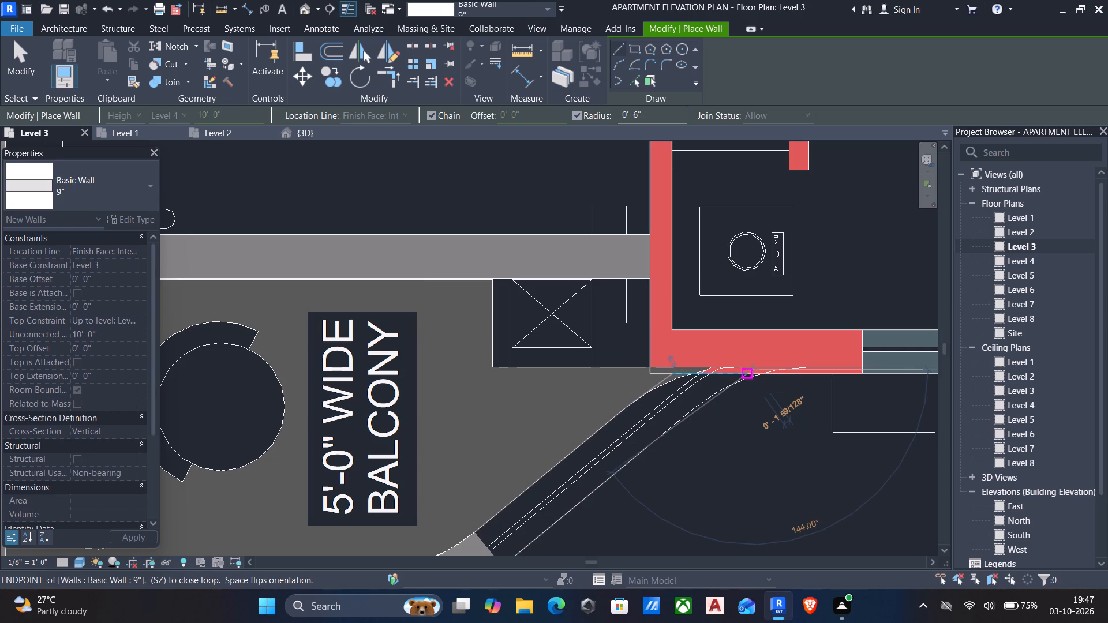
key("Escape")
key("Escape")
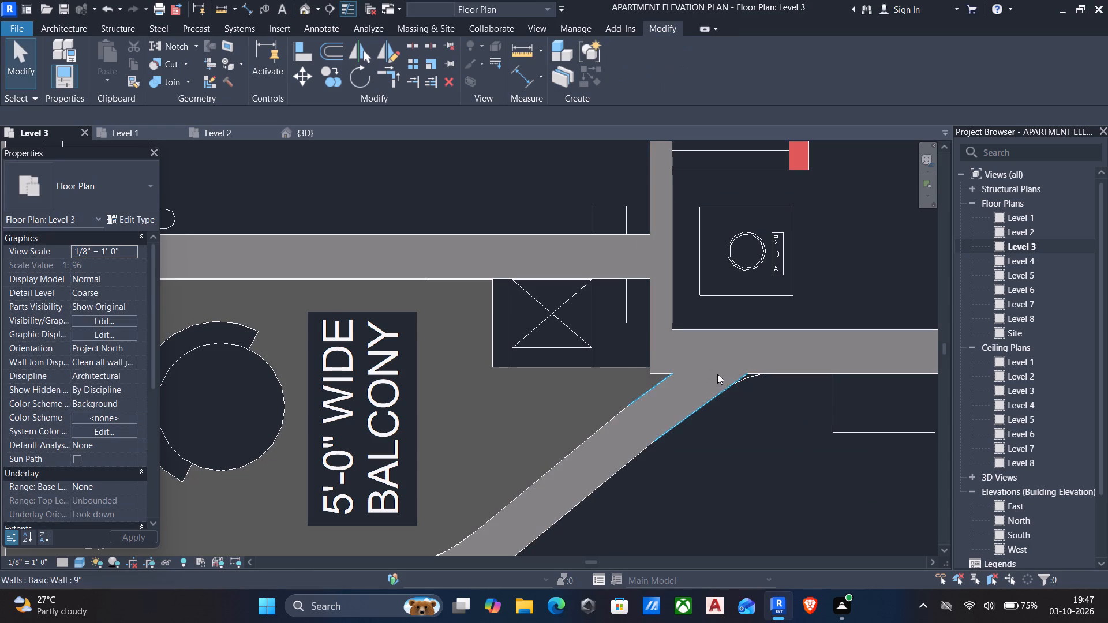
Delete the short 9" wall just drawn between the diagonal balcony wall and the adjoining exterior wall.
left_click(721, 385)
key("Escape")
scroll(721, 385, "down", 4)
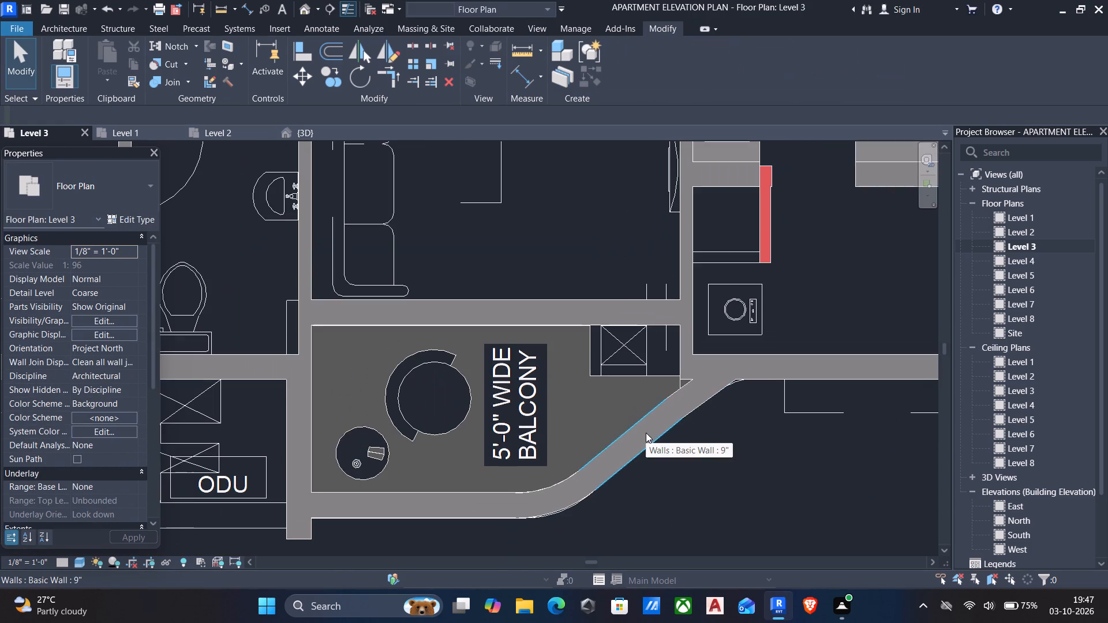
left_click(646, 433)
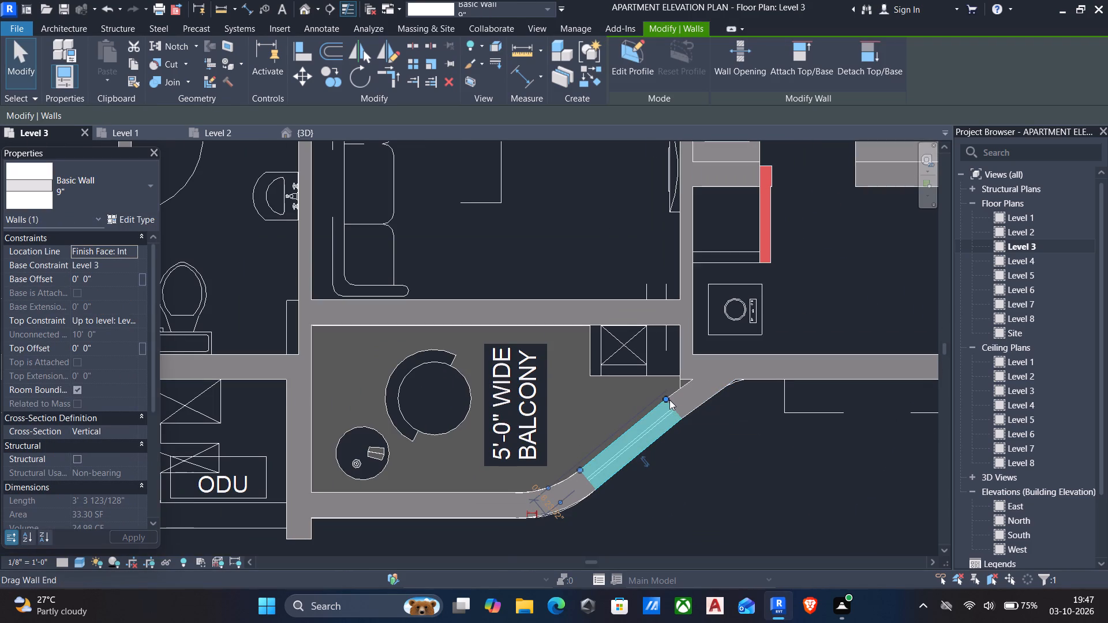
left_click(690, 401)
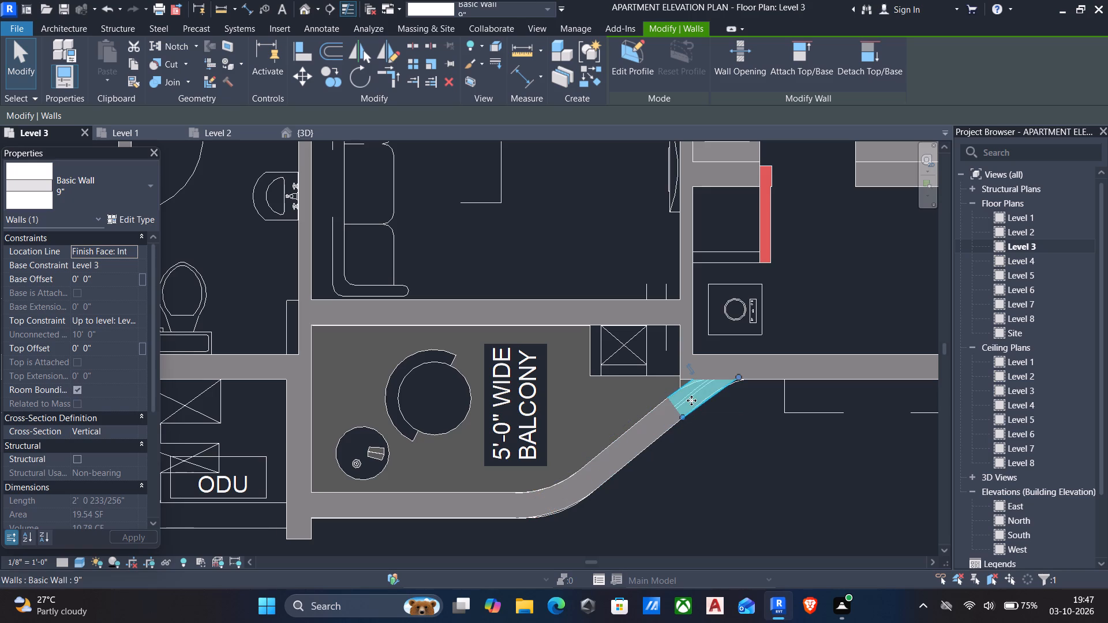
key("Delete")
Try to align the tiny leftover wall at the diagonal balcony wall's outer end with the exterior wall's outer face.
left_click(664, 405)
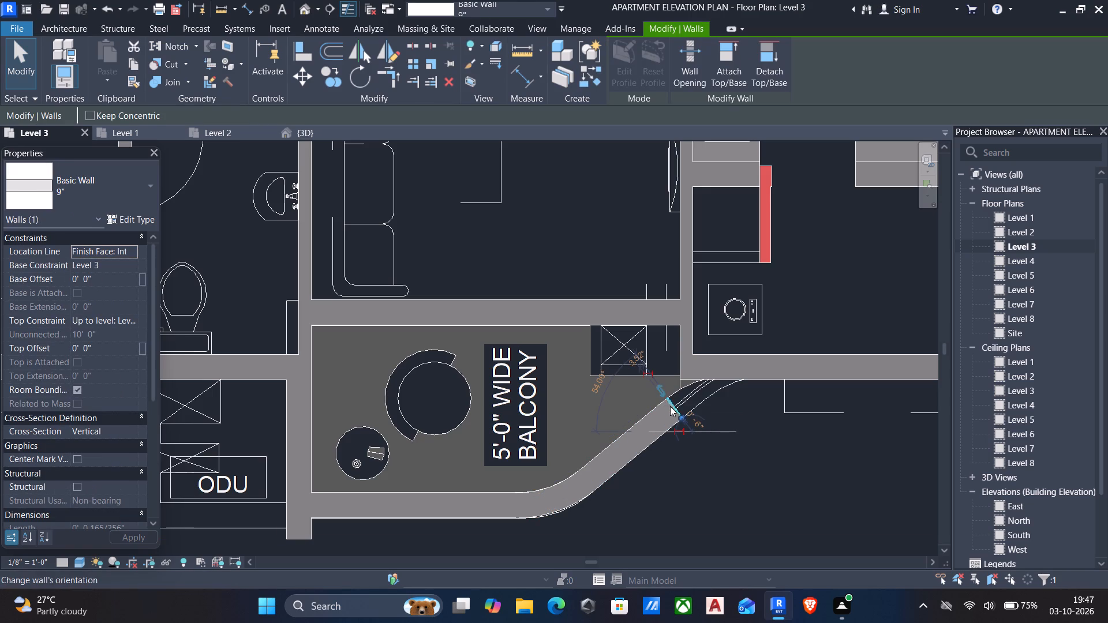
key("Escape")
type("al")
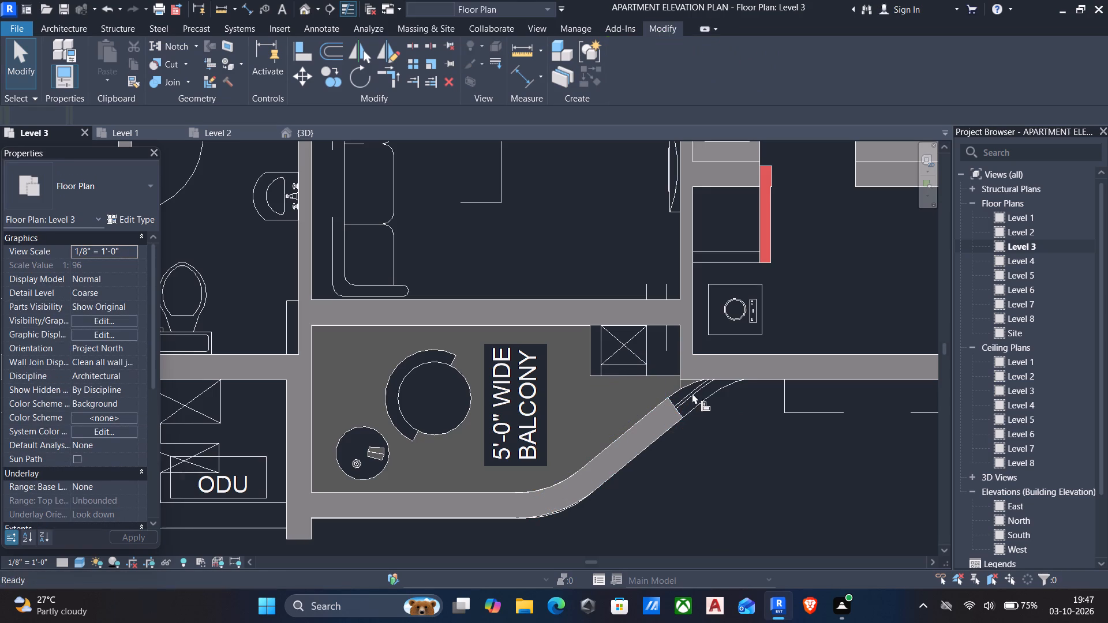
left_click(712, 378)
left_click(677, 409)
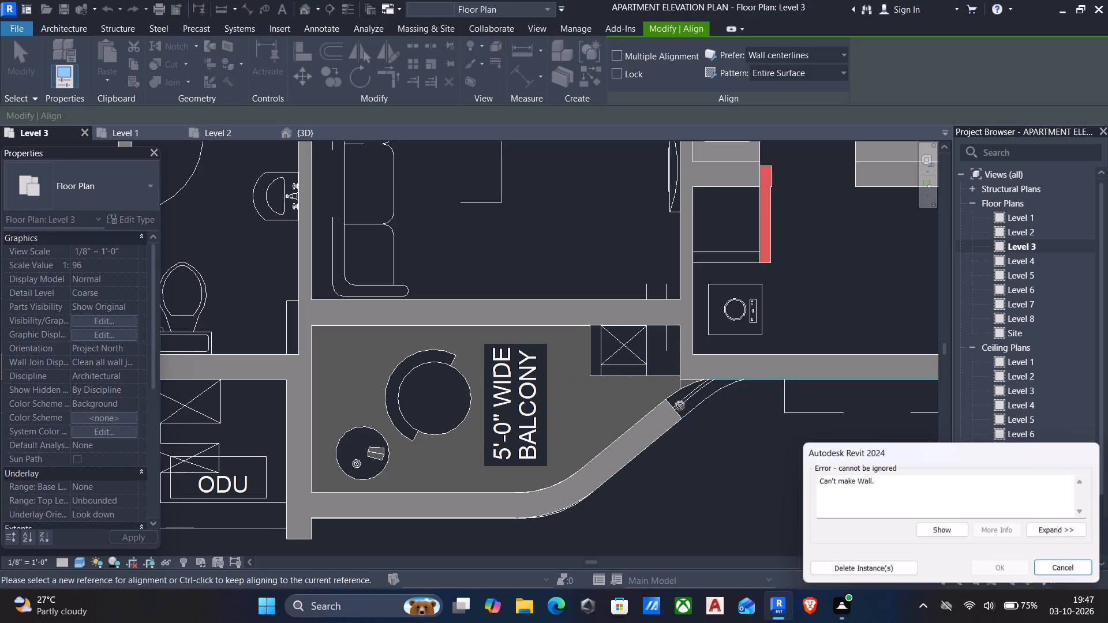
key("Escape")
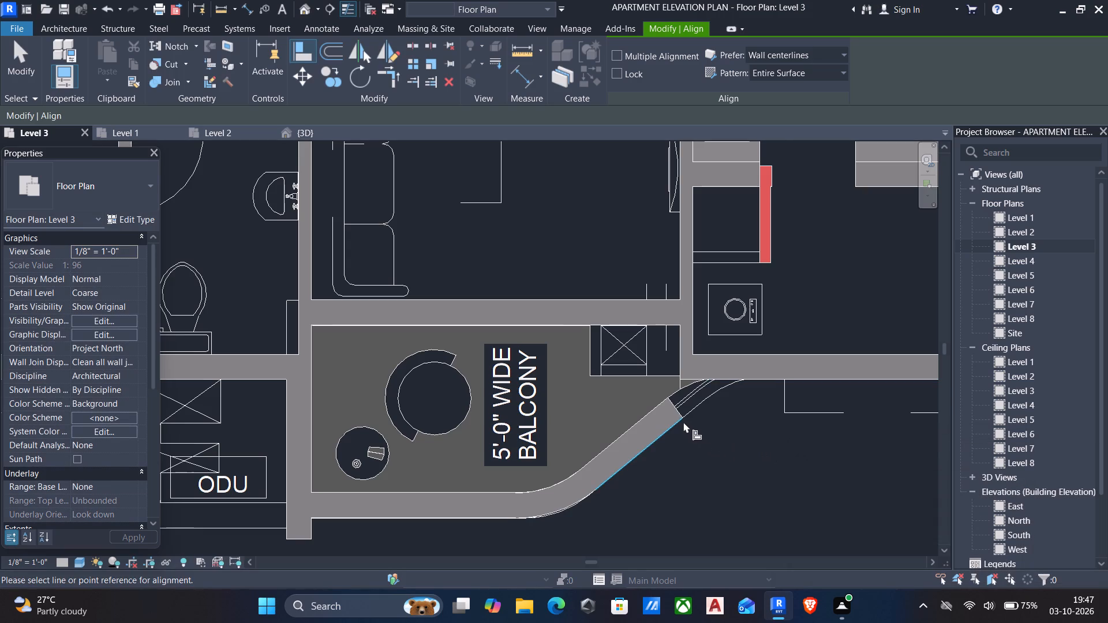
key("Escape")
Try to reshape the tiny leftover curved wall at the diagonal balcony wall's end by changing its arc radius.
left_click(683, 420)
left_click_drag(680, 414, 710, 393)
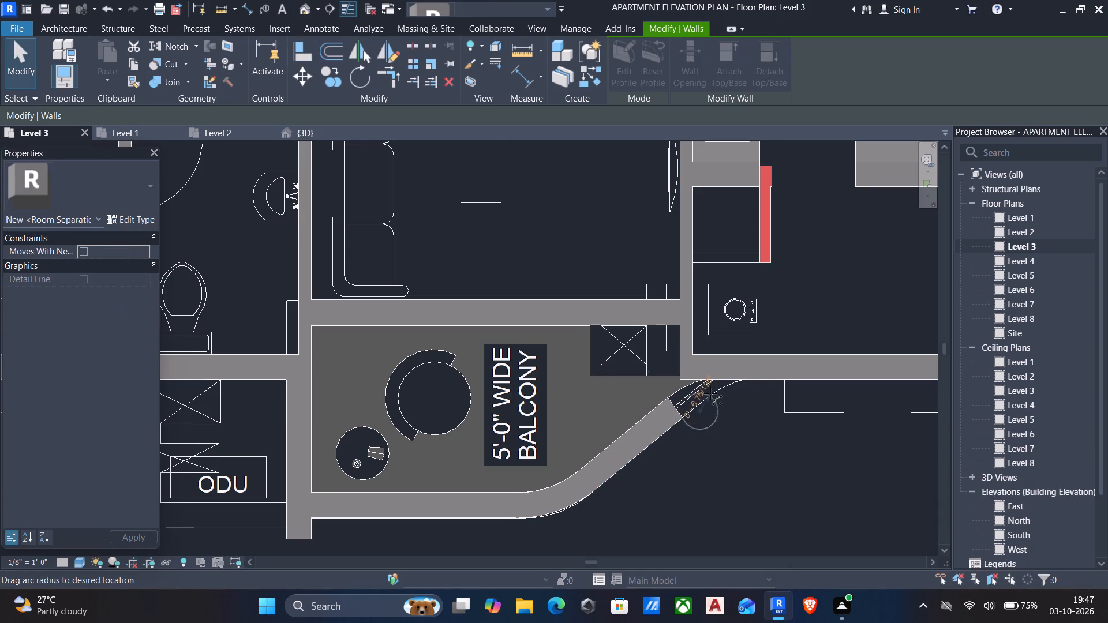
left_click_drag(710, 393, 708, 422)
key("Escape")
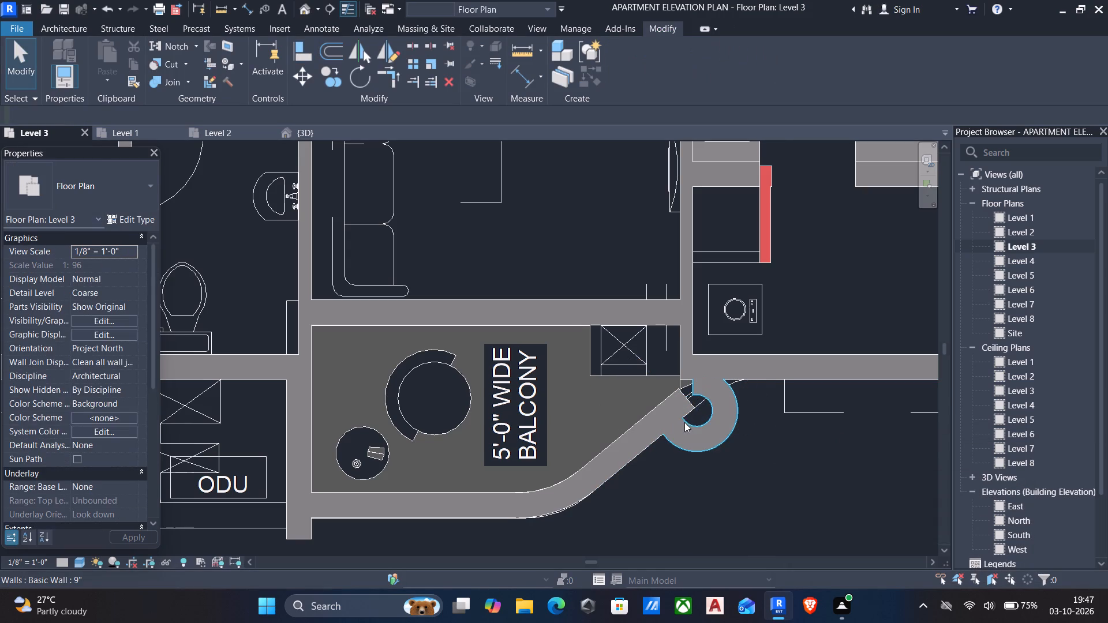
Delete the small curved 9" wall at the diagonal balcony wall's outer end.
left_click(725, 408)
key("Delete")
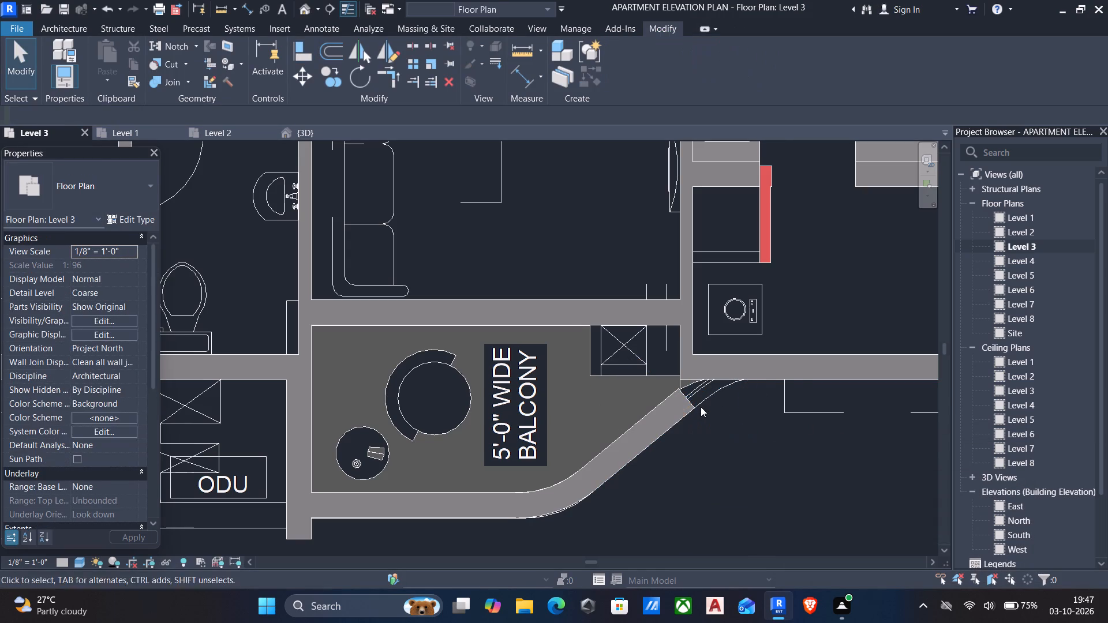
Extend the diagonal 9" balcony wall's outer end to meet the exterior wall, making it about 5'-3" long.
left_click(688, 410)
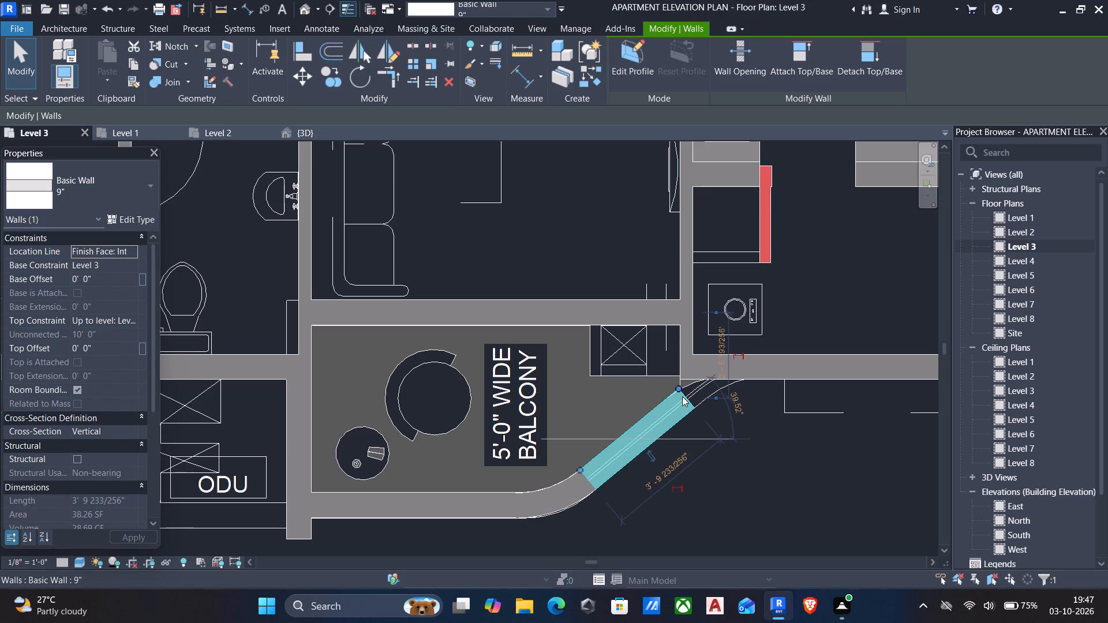
left_click_drag(678, 388, 696, 373)
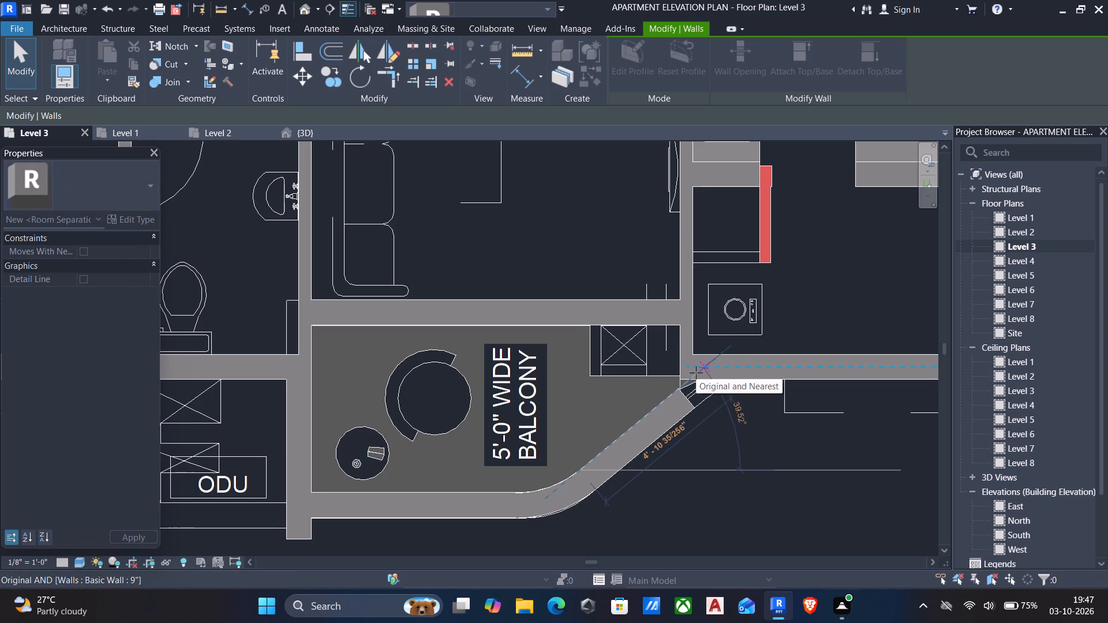
left_click_drag(696, 373, 697, 374)
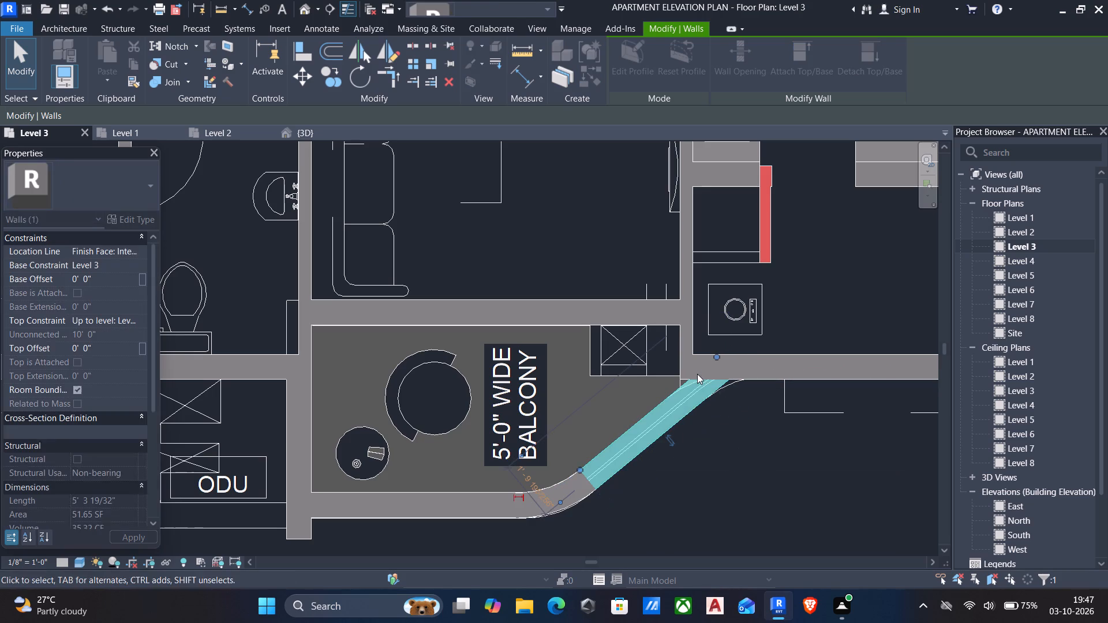
key("Escape")
scroll(688, 412, "down", 4)
scroll(683, 427, "up", 4)
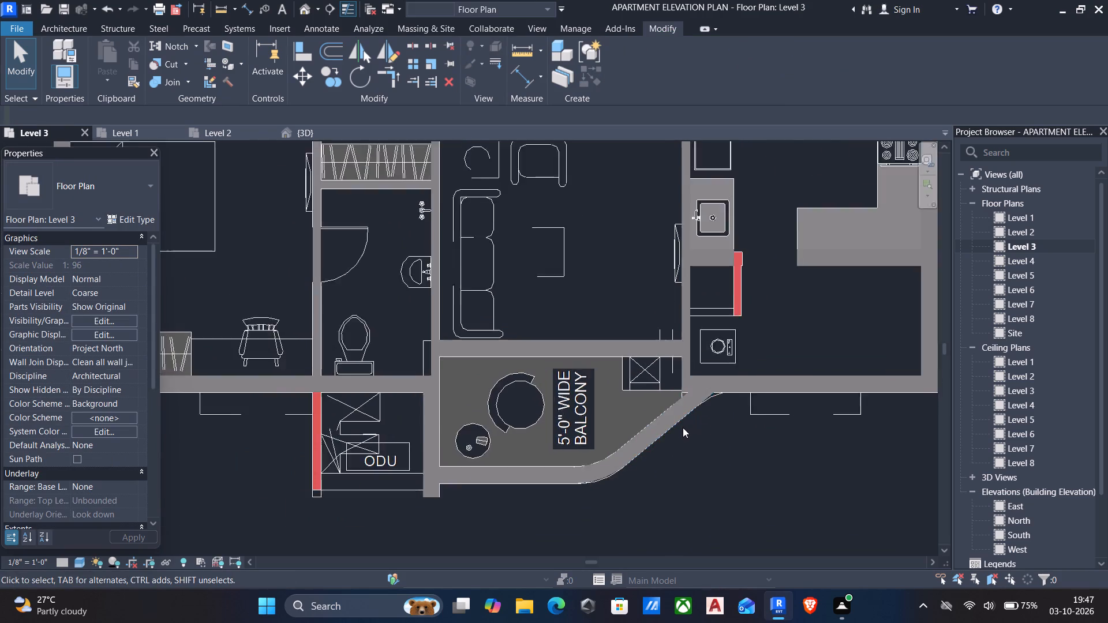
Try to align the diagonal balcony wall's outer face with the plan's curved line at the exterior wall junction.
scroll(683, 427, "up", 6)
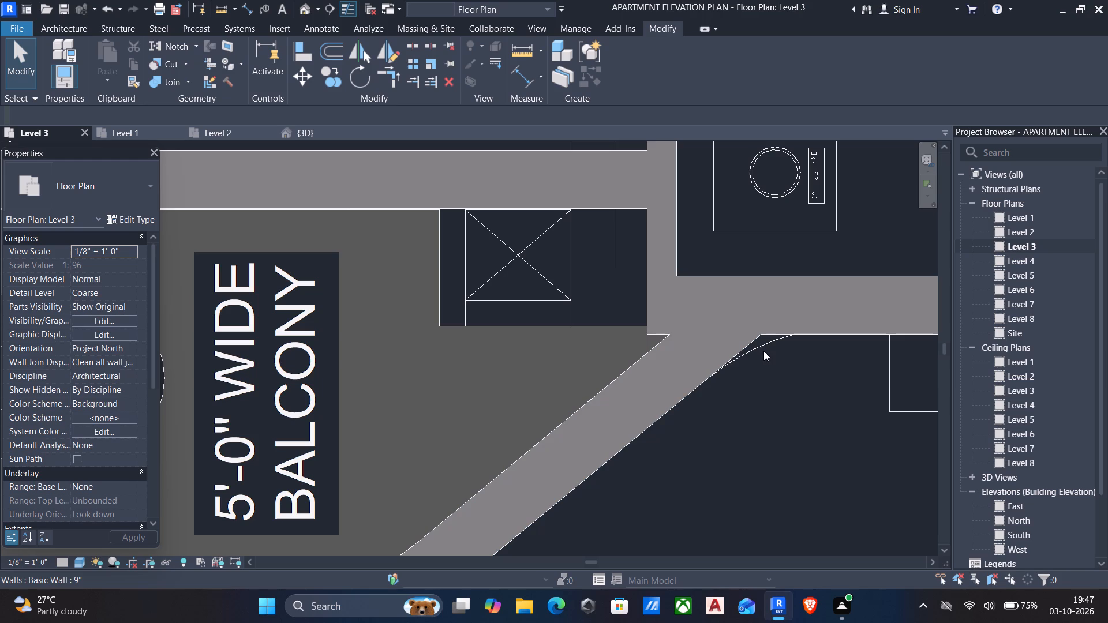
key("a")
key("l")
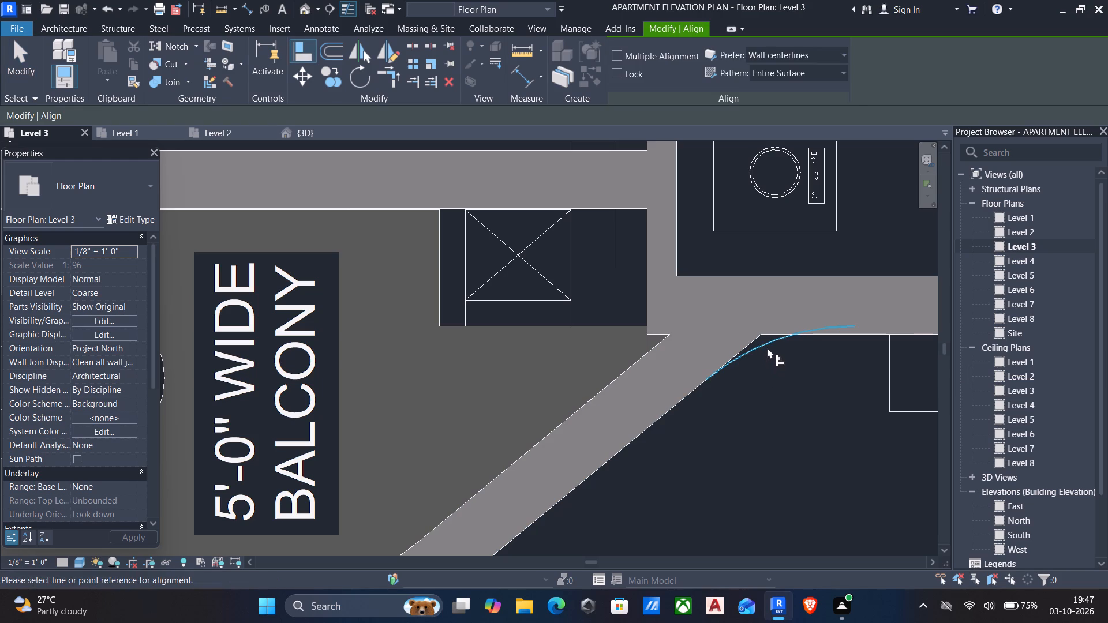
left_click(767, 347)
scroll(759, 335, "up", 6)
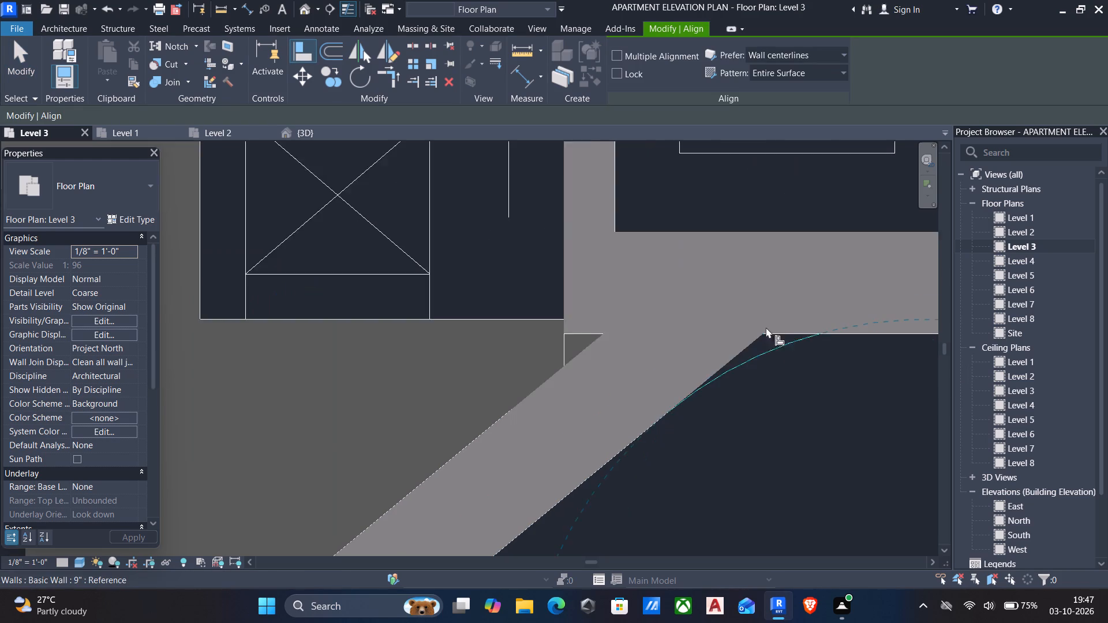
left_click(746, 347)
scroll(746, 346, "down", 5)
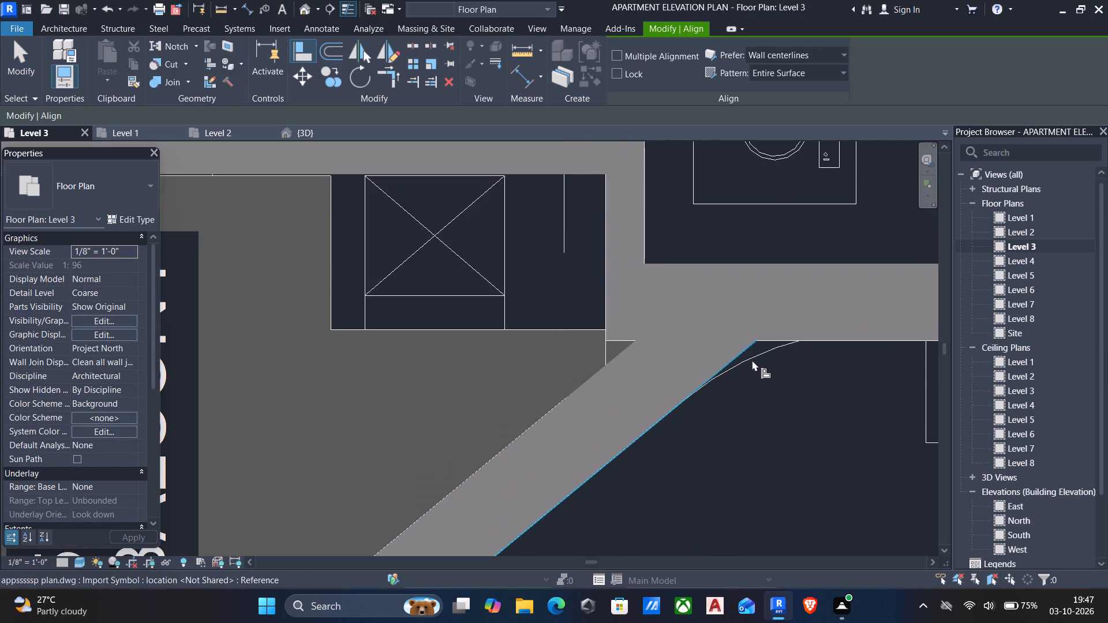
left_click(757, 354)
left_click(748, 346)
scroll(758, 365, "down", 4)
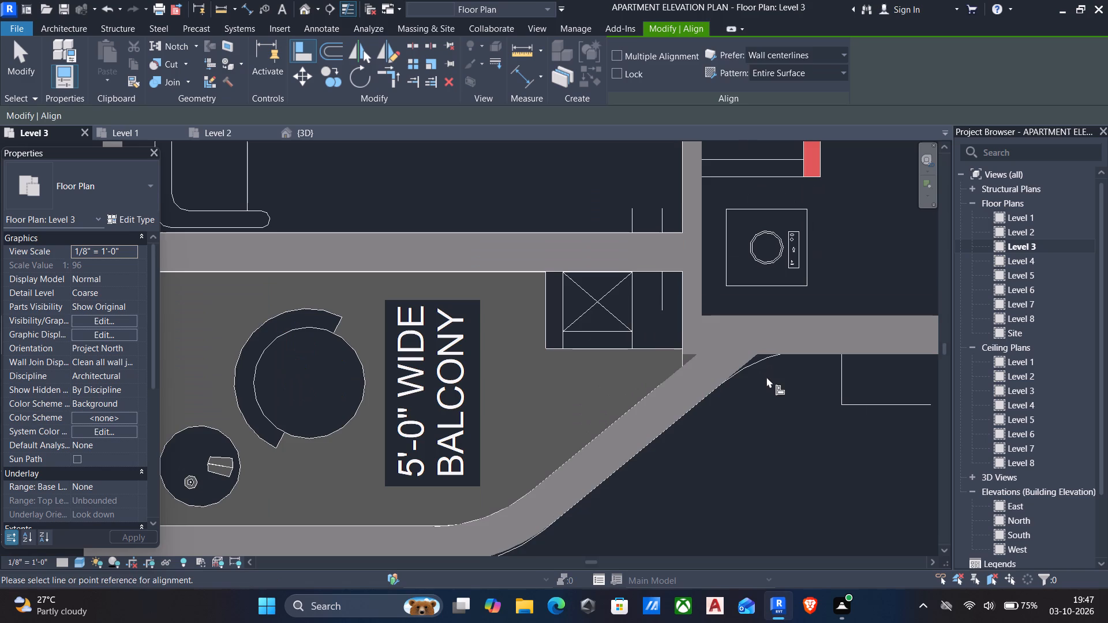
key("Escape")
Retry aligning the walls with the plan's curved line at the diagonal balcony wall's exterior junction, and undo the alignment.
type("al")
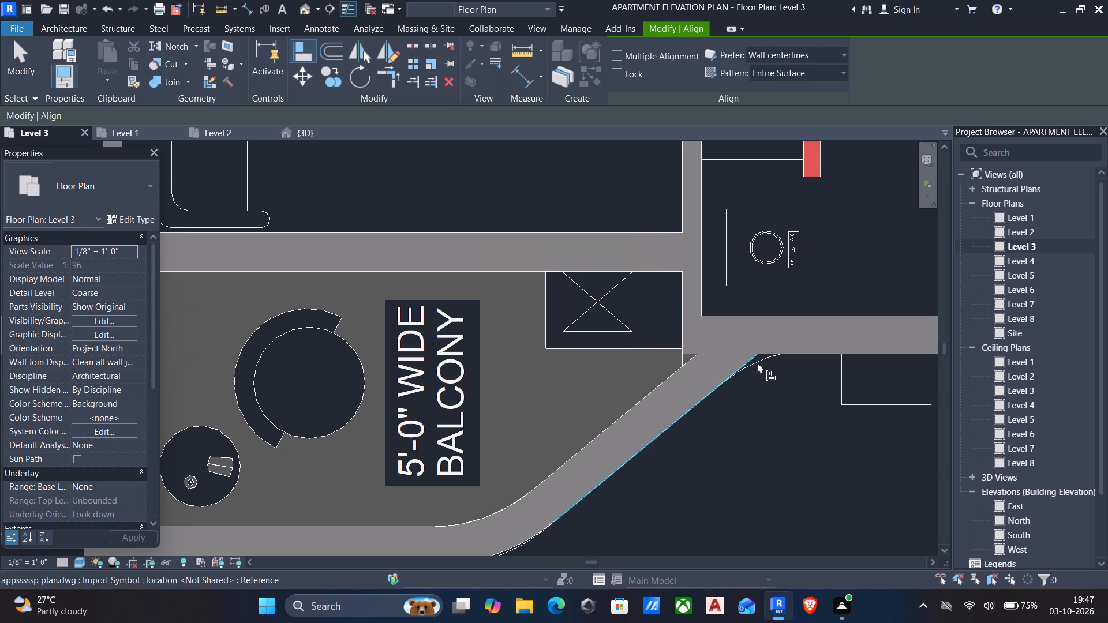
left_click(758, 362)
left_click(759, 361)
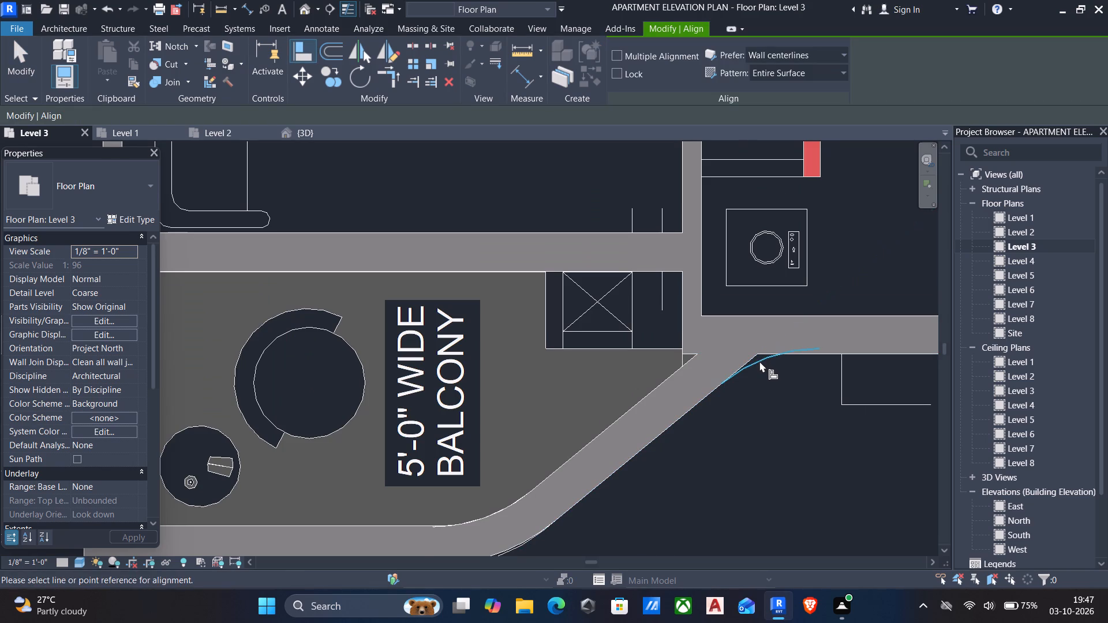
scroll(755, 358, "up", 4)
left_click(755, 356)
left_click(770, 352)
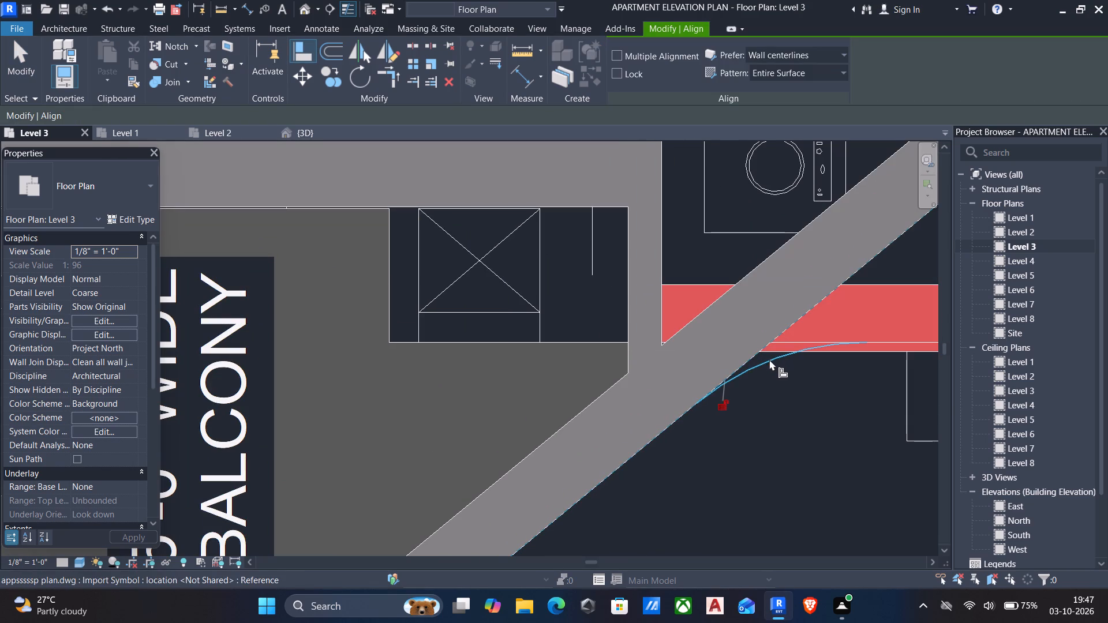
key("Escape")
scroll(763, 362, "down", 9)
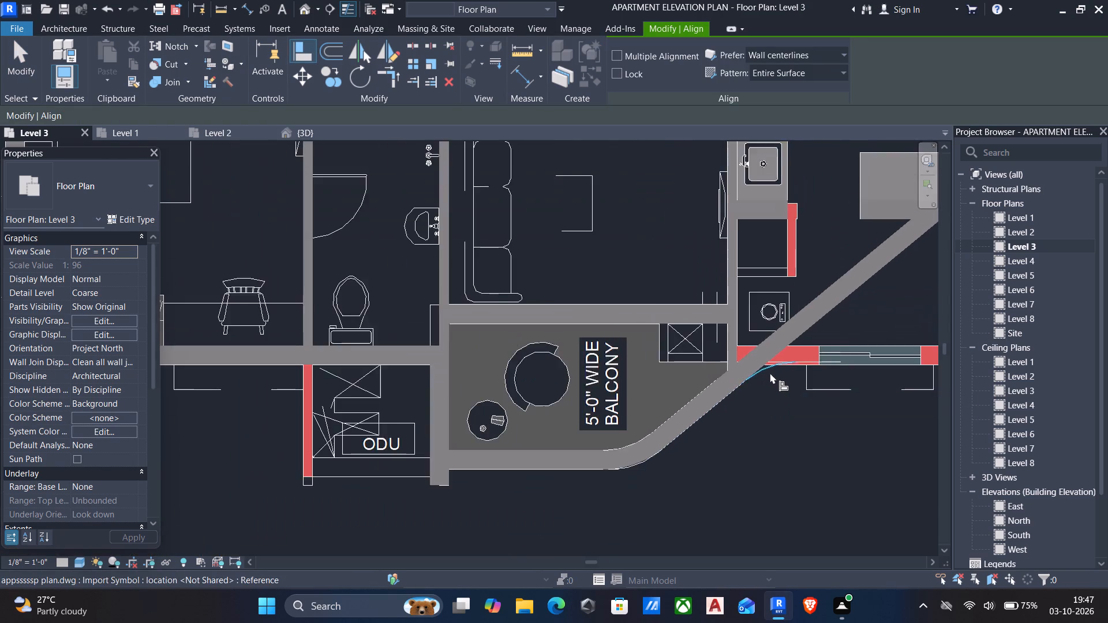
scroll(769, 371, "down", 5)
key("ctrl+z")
Examine the Level 3 plan across all flats, checking the balcony walls and any missing walls.
scroll(768, 371, "down", 6)
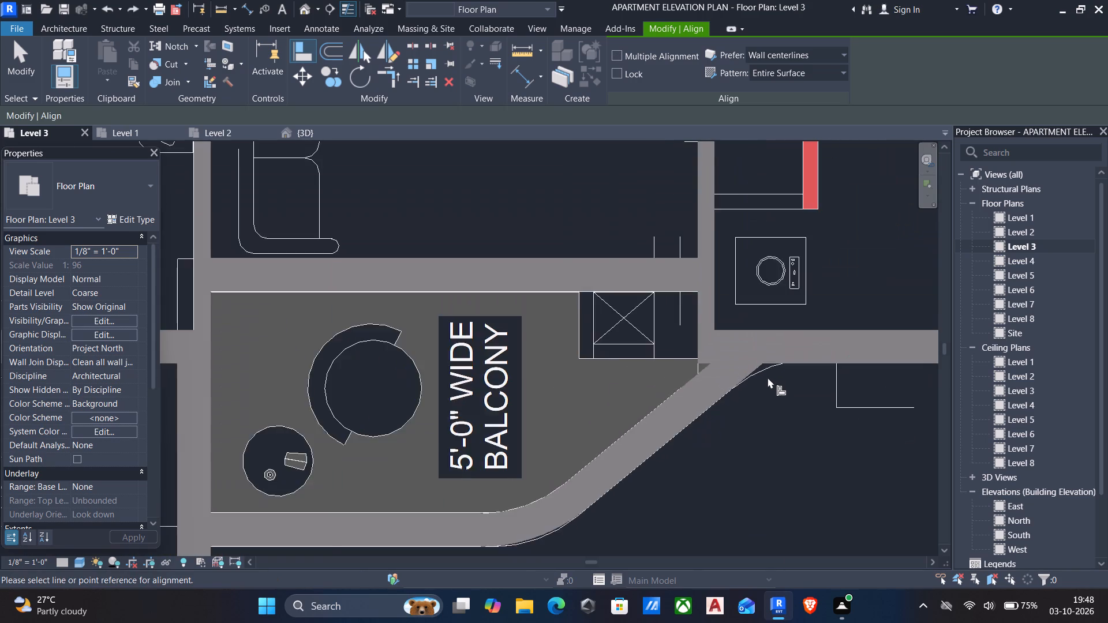
scroll(768, 377, "down", 5)
scroll(678, 371, "down", 5)
scroll(675, 365, "up", 1)
middle_click_drag(673, 368, 671, 441)
scroll(672, 441, "down", 5)
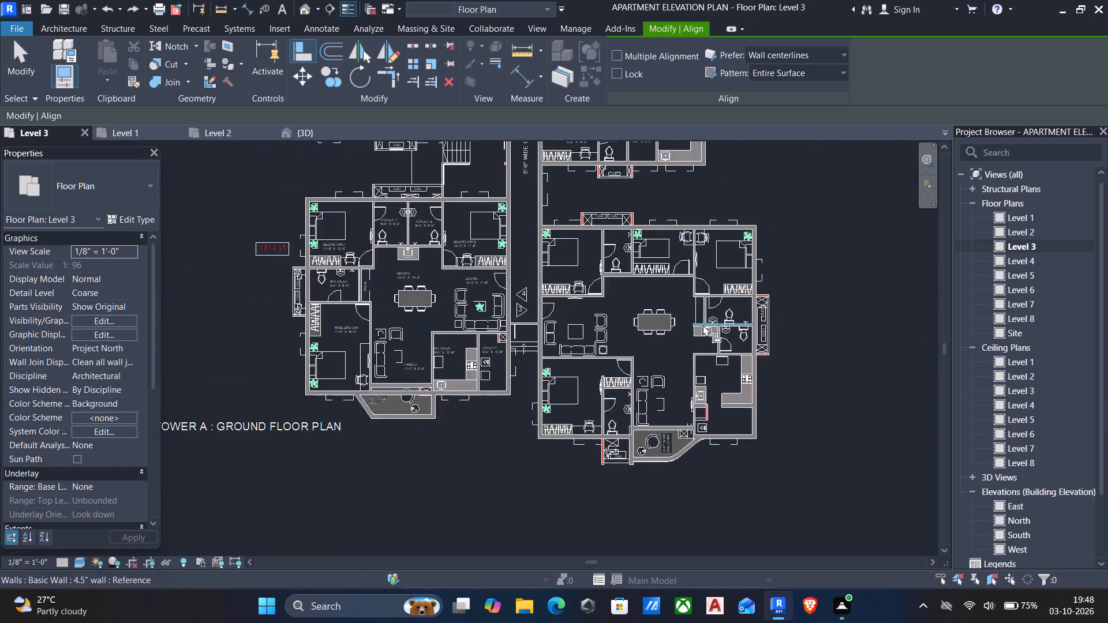
scroll(703, 325, "down", 3)
key("Escape")
scroll(537, 384, "up", 4)
scroll(626, 296, "up", 2)
scroll(626, 321, "down", 5)
middle_click_drag(630, 334, 589, 437)
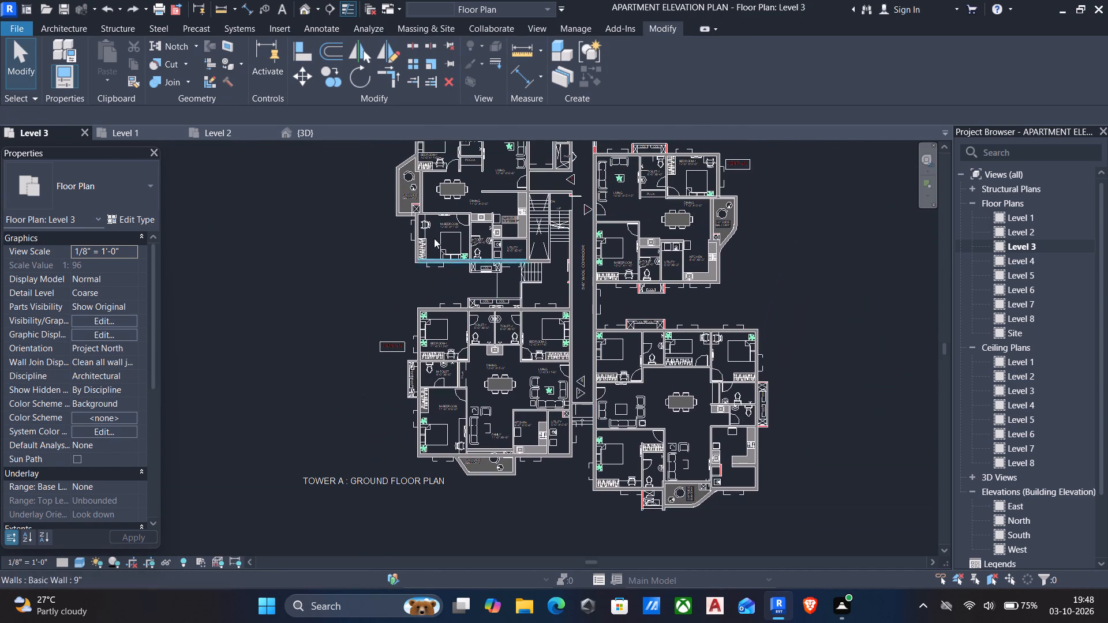
left_click(394, 189)
scroll(395, 192, "down", 2)
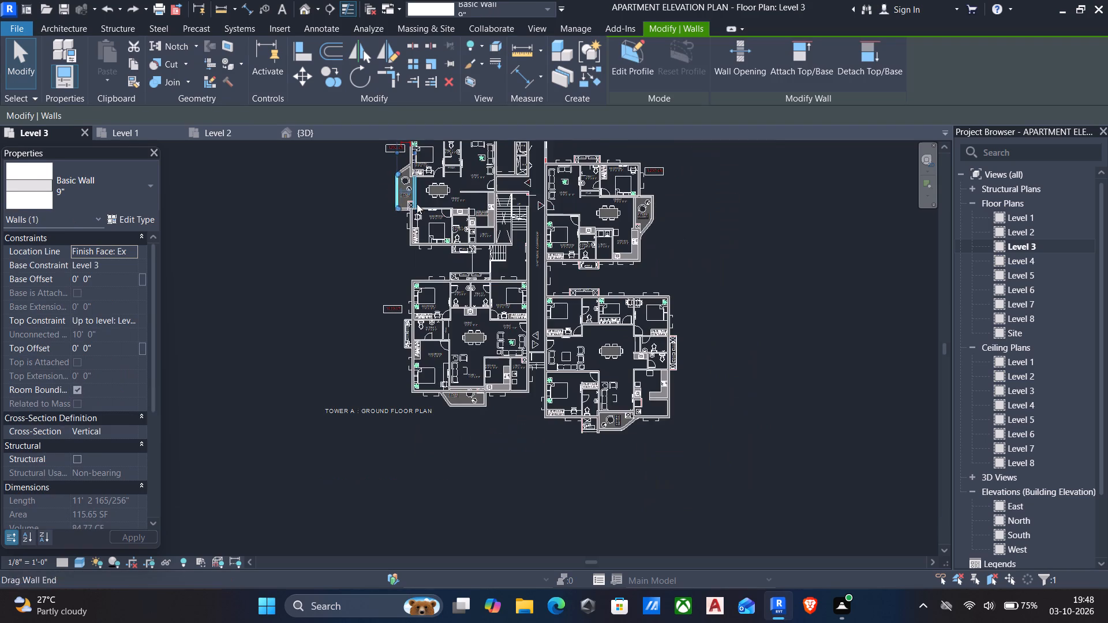
key("Escape")
scroll(450, 223, "down", 2)
middle_click_drag(530, 263, 538, 422)
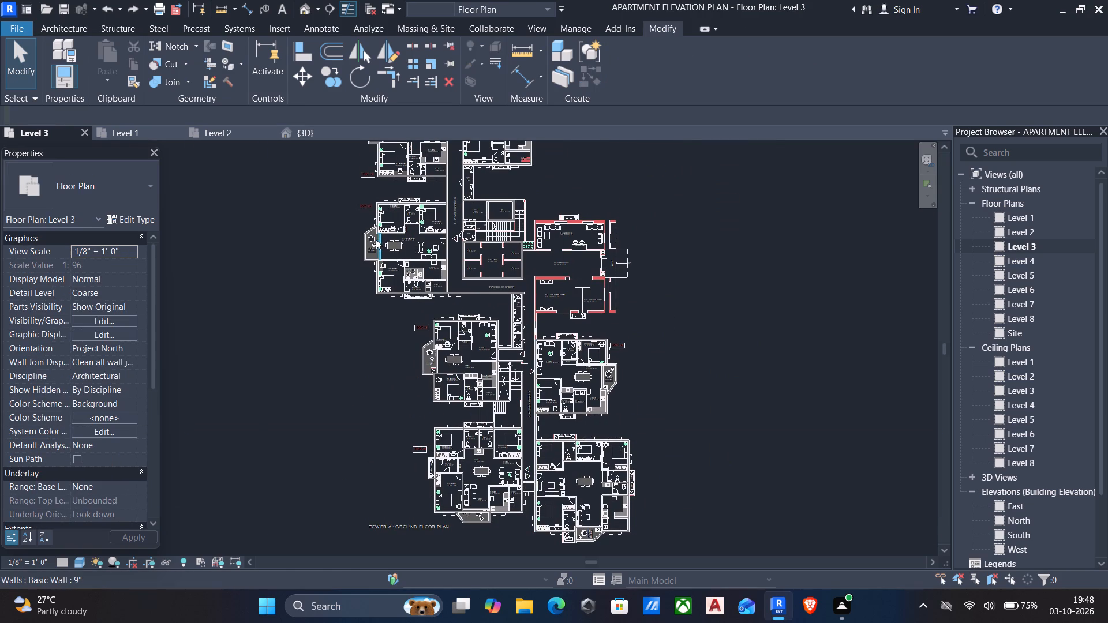
middle_click_drag(392, 235, 421, 367)
scroll(546, 217, "up", 2)
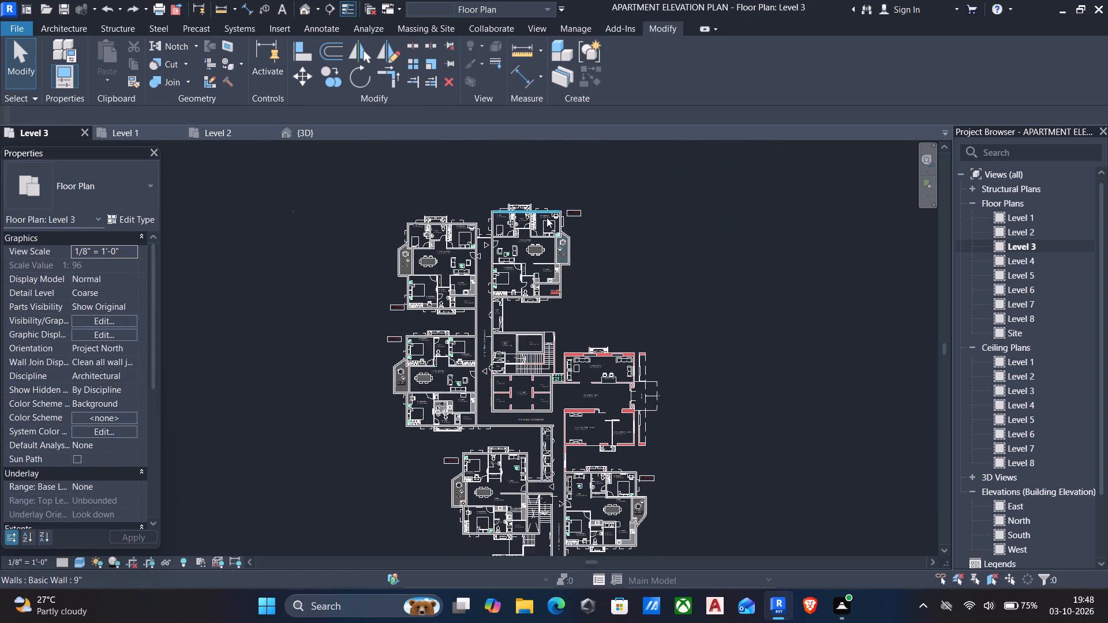
scroll(546, 217, "up", 6)
scroll(560, 251, "down", 9)
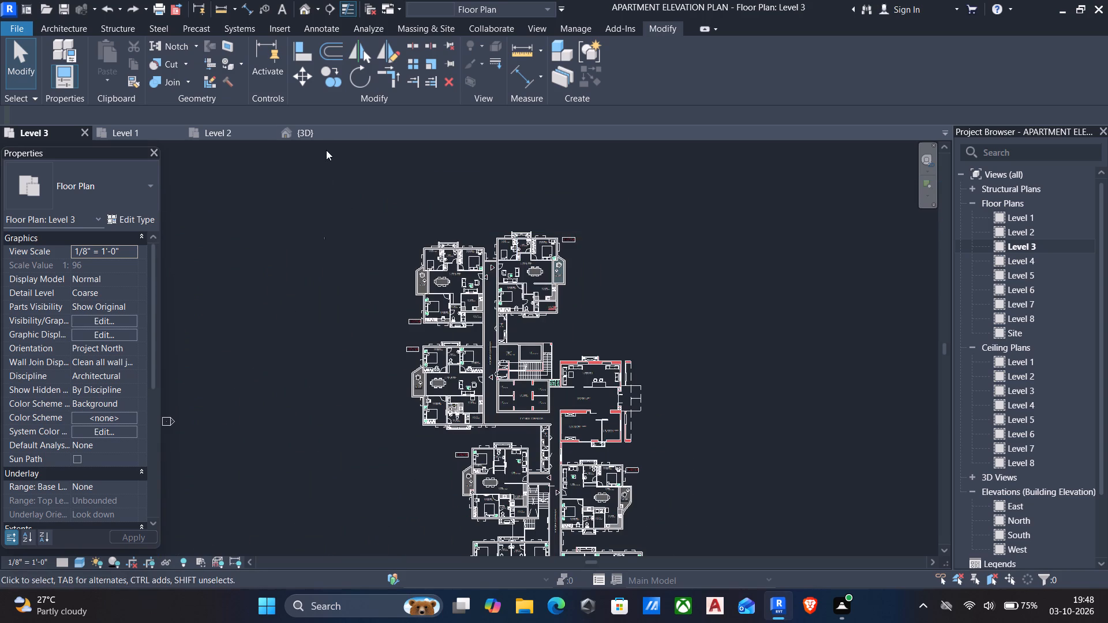
Examine the Level 3 walls in the 3D view, including the curved and diagonal balcony walls of the end flat.
left_click(311, 136)
scroll(451, 327, "down", 4)
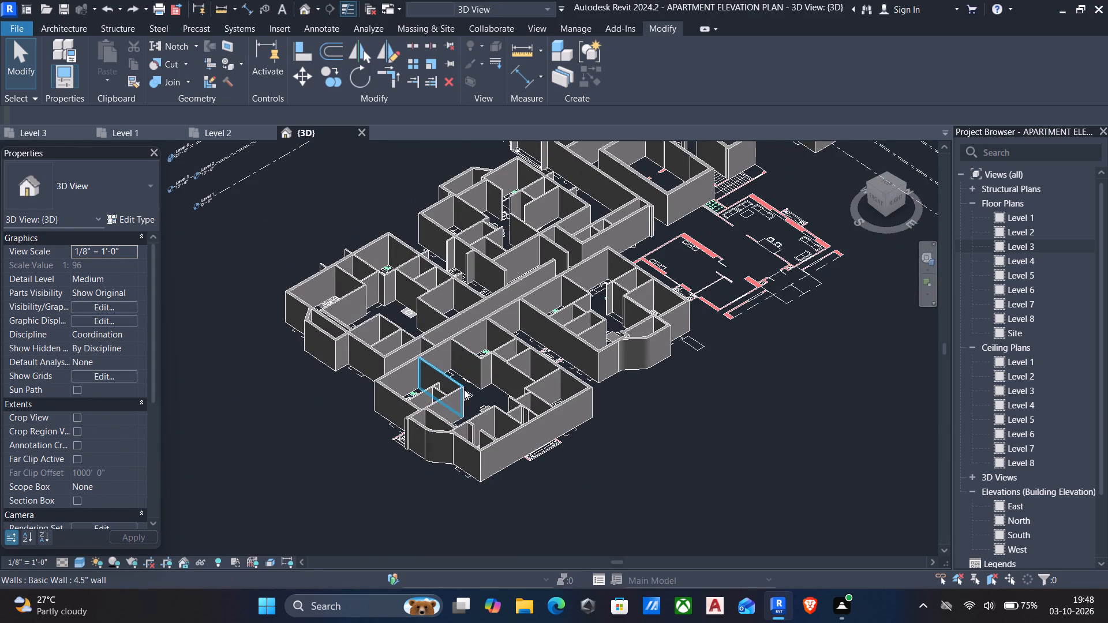
middle_click_drag(463, 414, 440, 411, "shift")
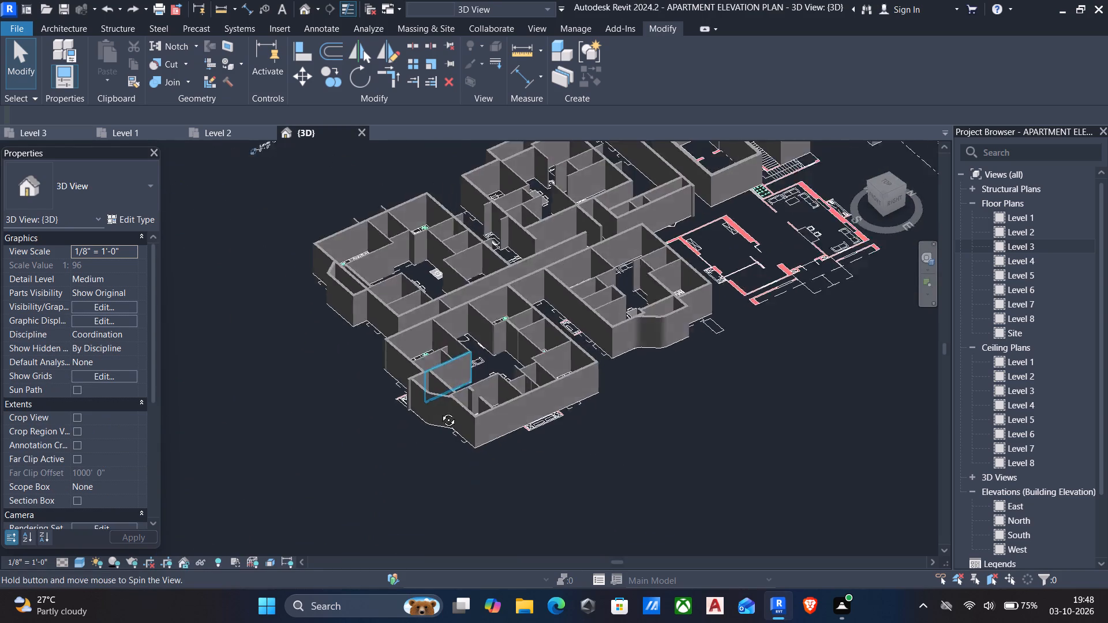
middle_click_drag(440, 411, 459, 345, "shift")
scroll(459, 344, "up", 1)
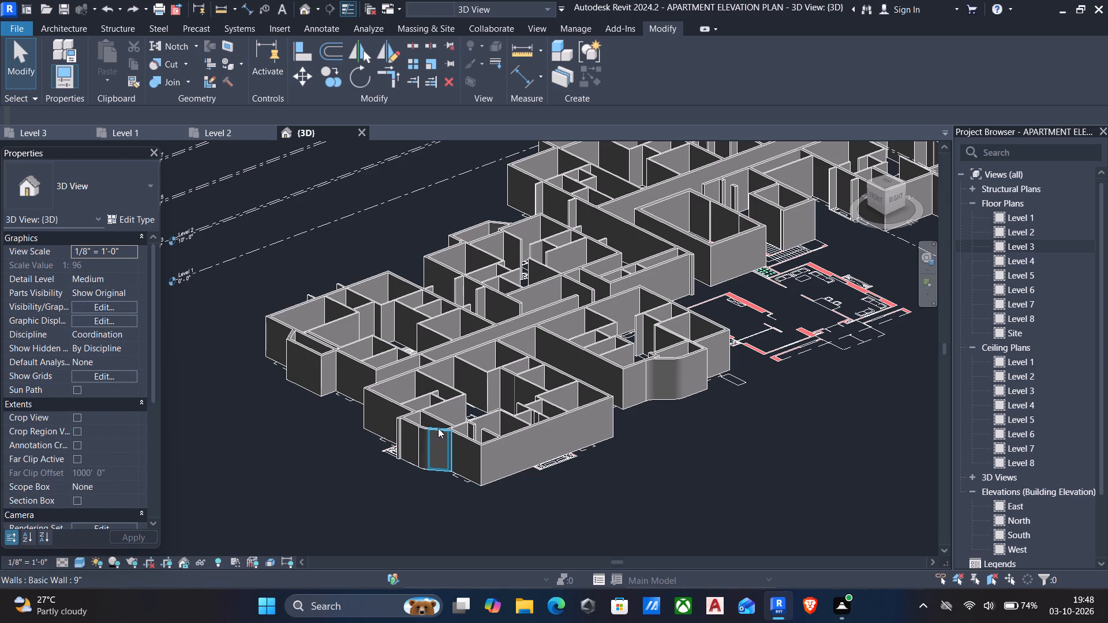
left_click(440, 429)
scroll(418, 429, "up", 3)
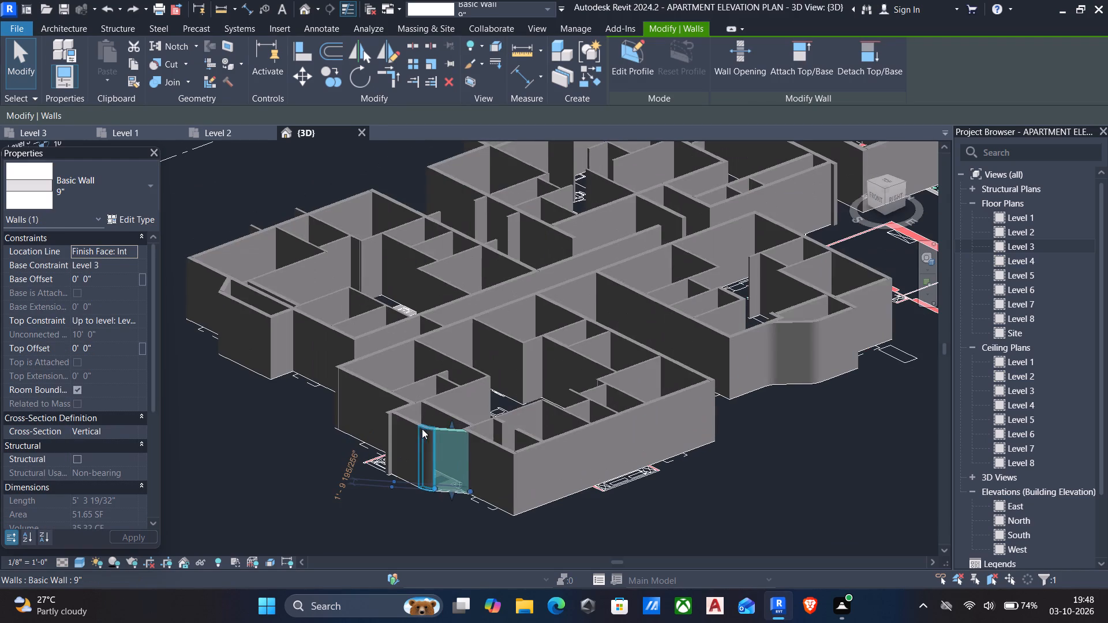
left_click(426, 429)
left_click(412, 426)
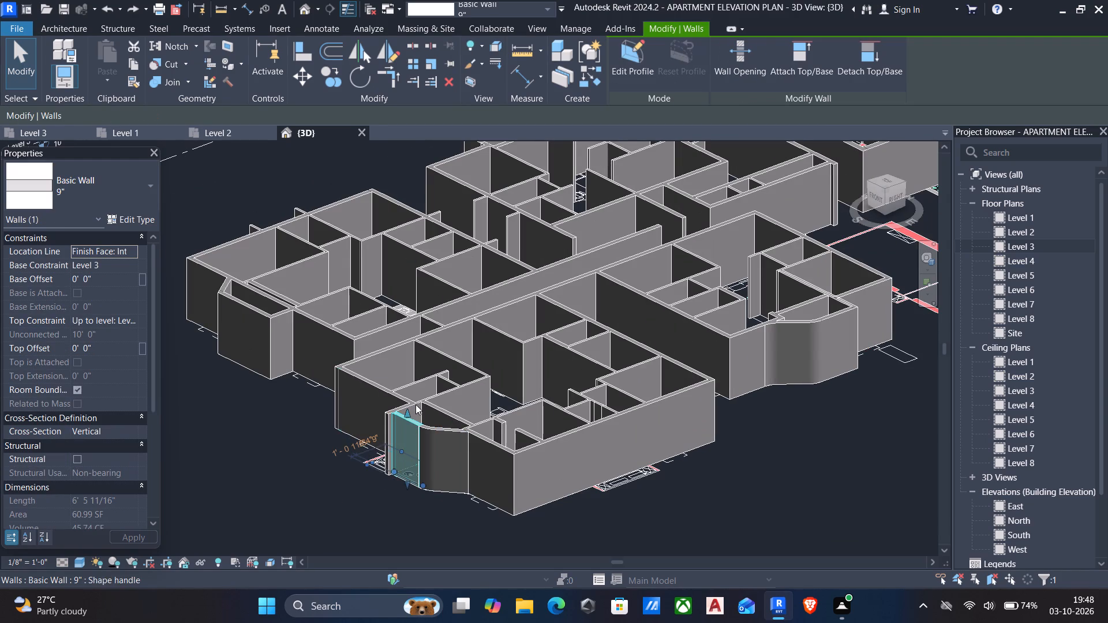
key("Escape")
scroll(419, 412, "down", 4)
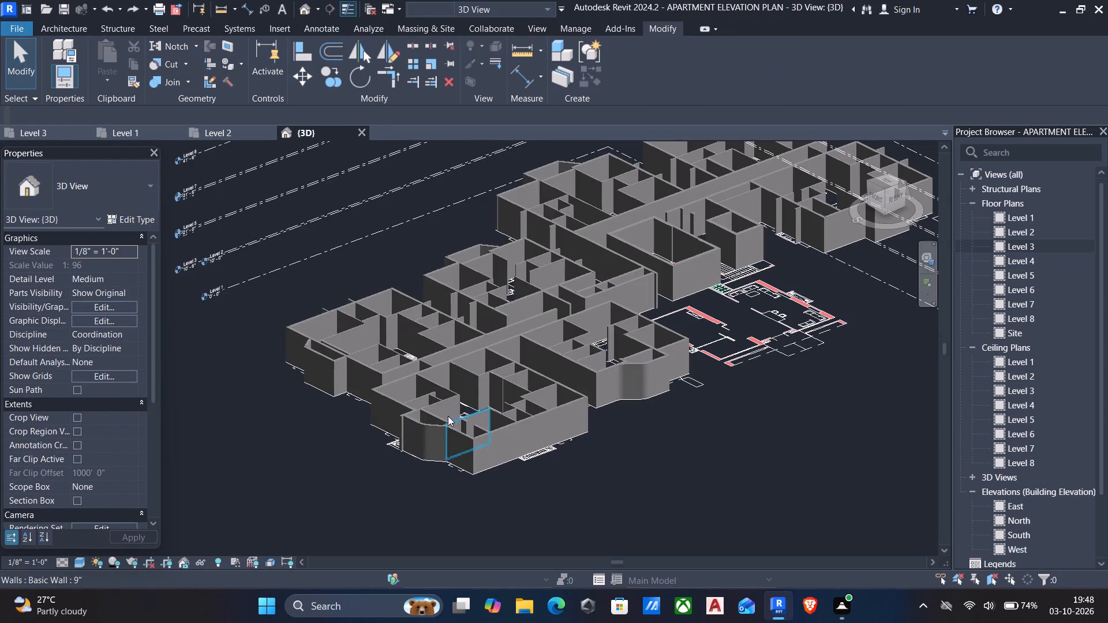
middle_click_drag(464, 407, 541, 411, "shift")
scroll(541, 410, "down", 3)
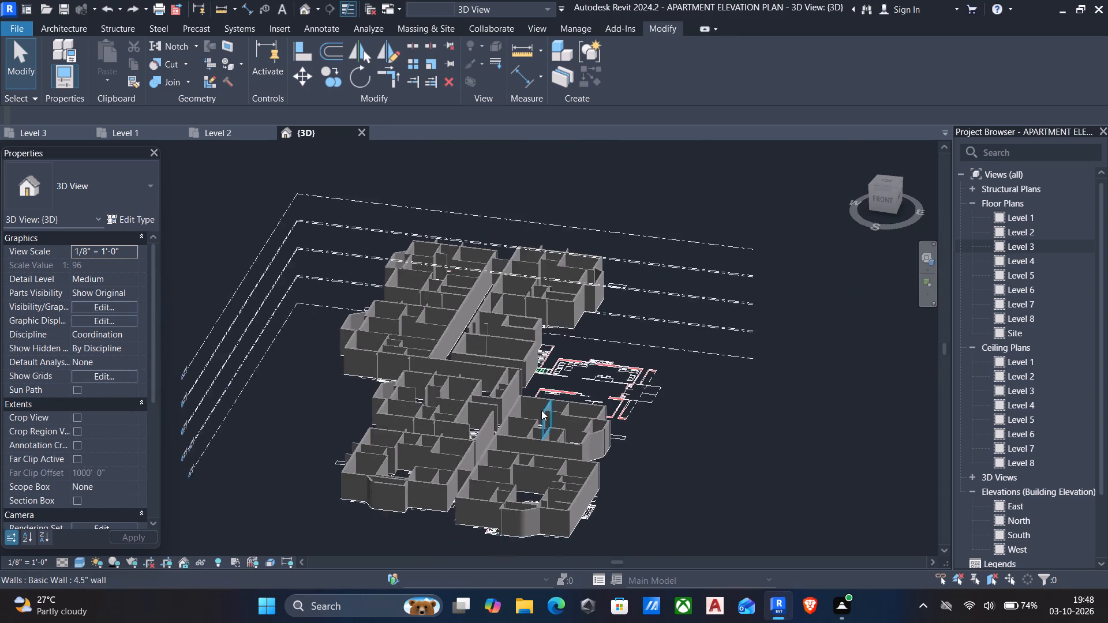
scroll(541, 410, "down", 2)
middle_click_drag(605, 397, 472, 464, "shift")
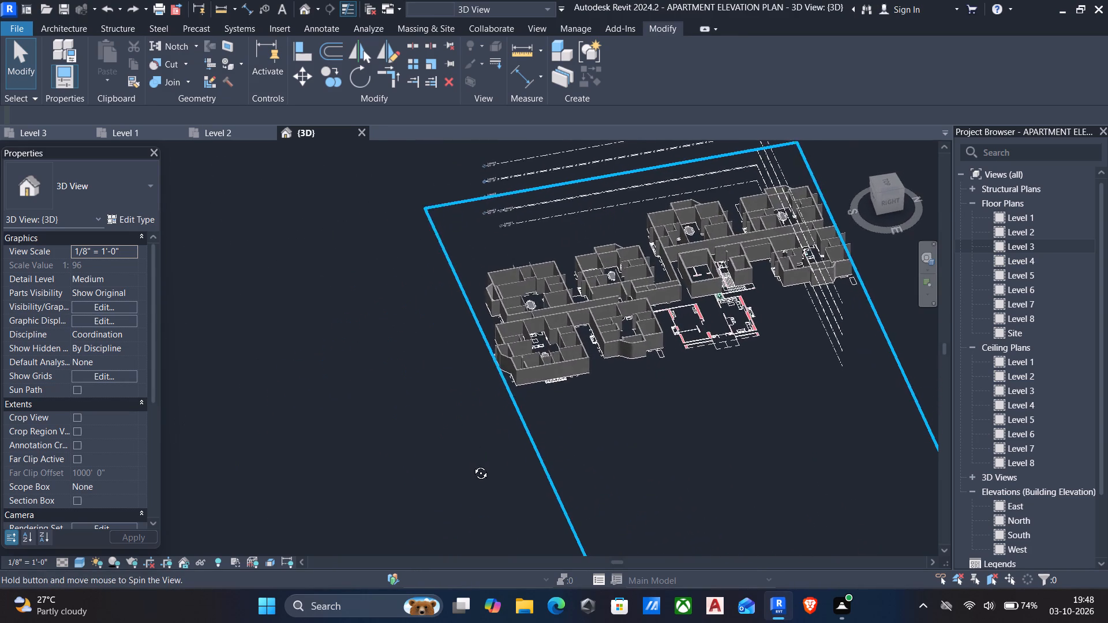
Examine the walls in the 3D view and look through the Level 1, Level 2 and Level 3 floor plans.
middle_click_drag(472, 464, 478, 466, "shift")
scroll(579, 374, "up", 4)
middle_click_drag(581, 371, 508, 414)
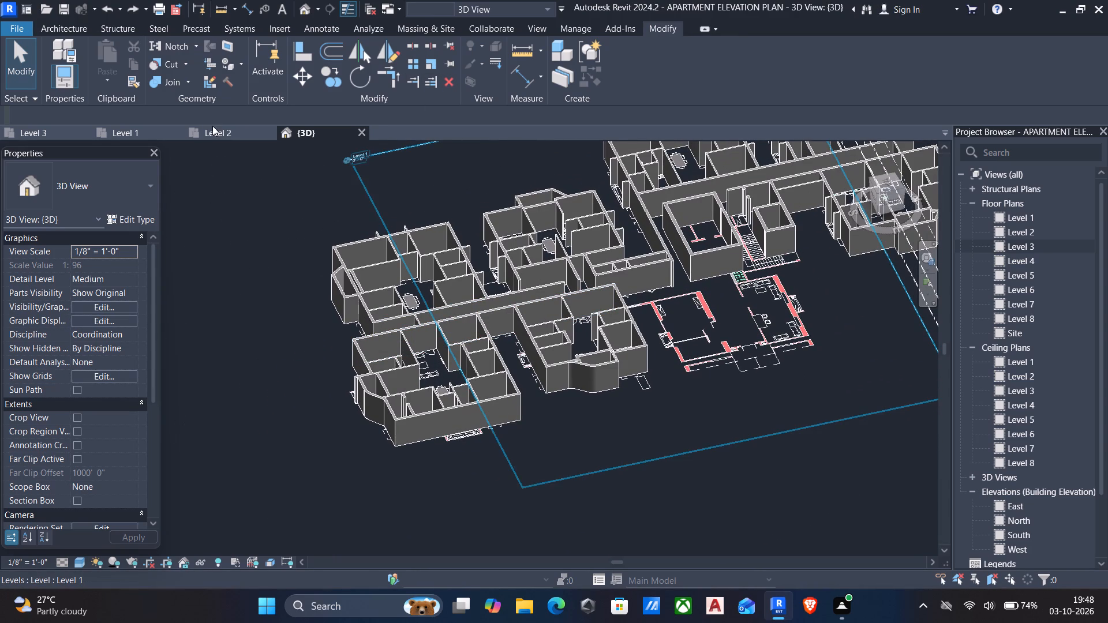
double_click(156, 129)
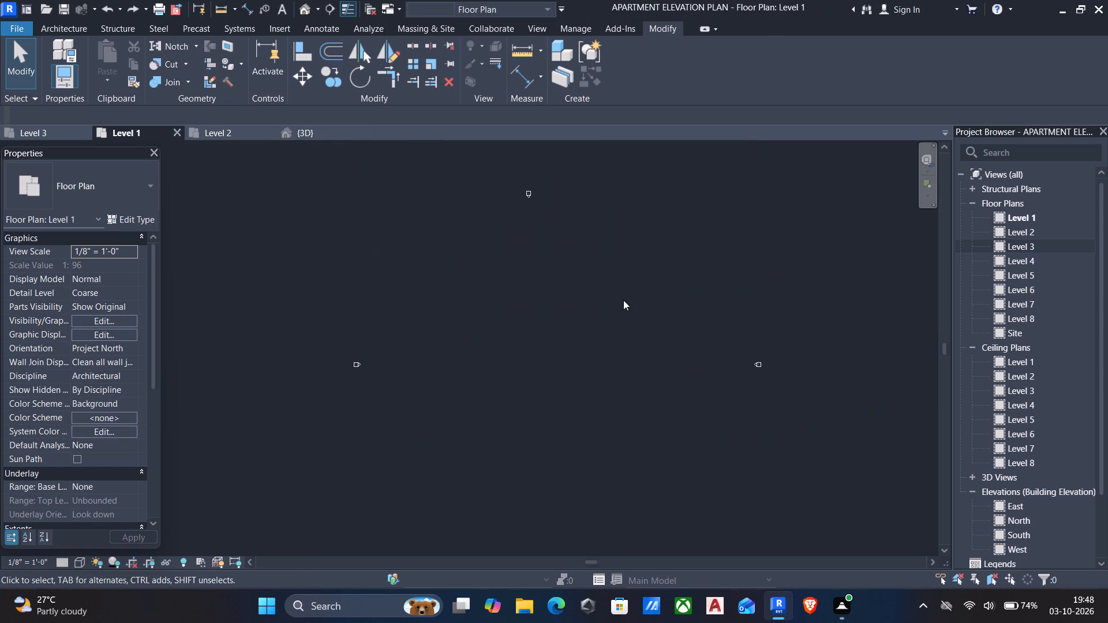
scroll(623, 306, "down", 3)
middle_click_drag(602, 351, 565, 309)
scroll(564, 307, "up", 3)
middle_click_drag(565, 309, 572, 346)
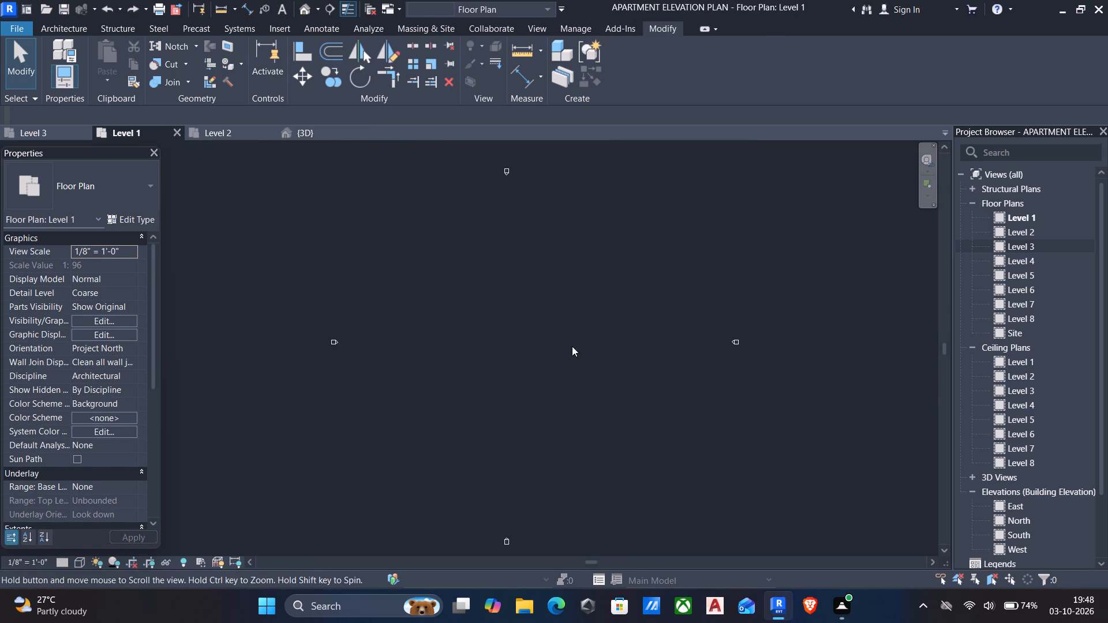
double_click(1020, 234)
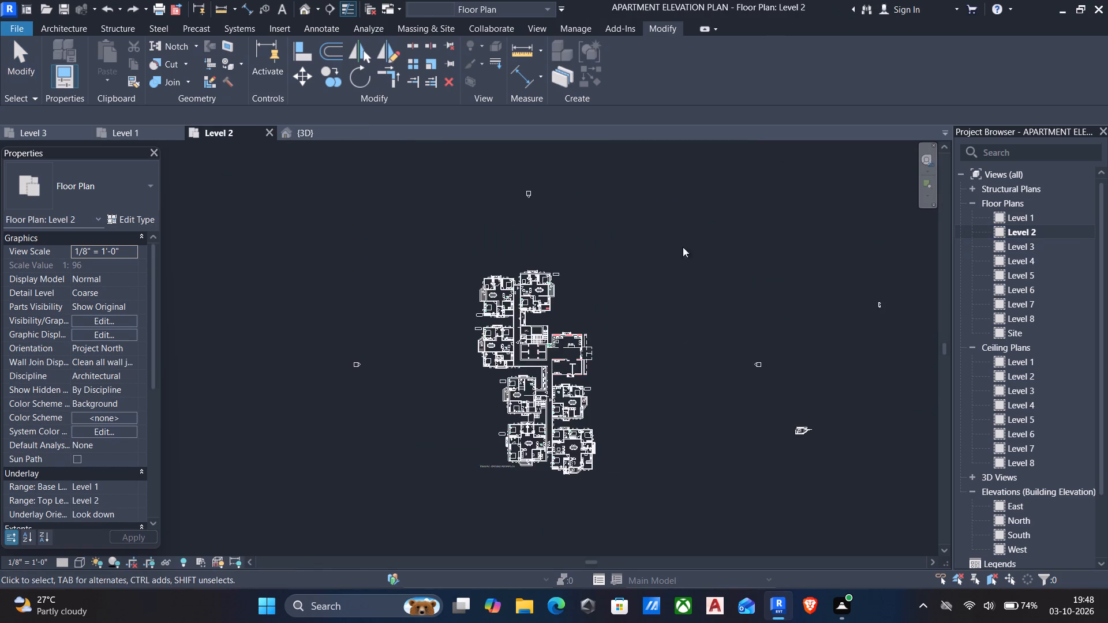
scroll(590, 277, "down", 2)
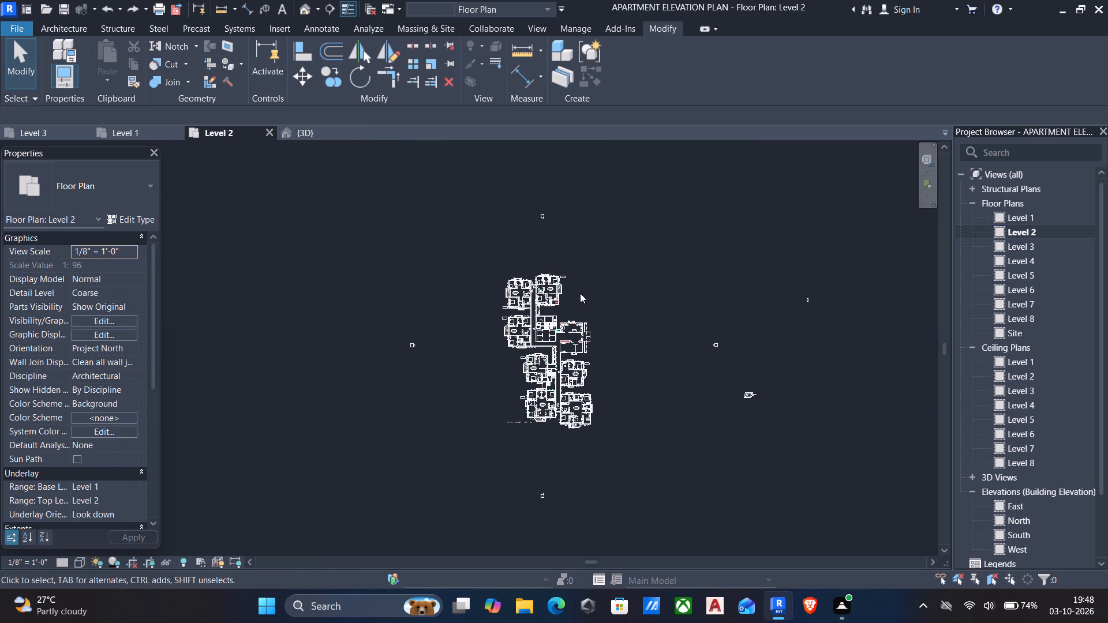
double_click(1023, 246)
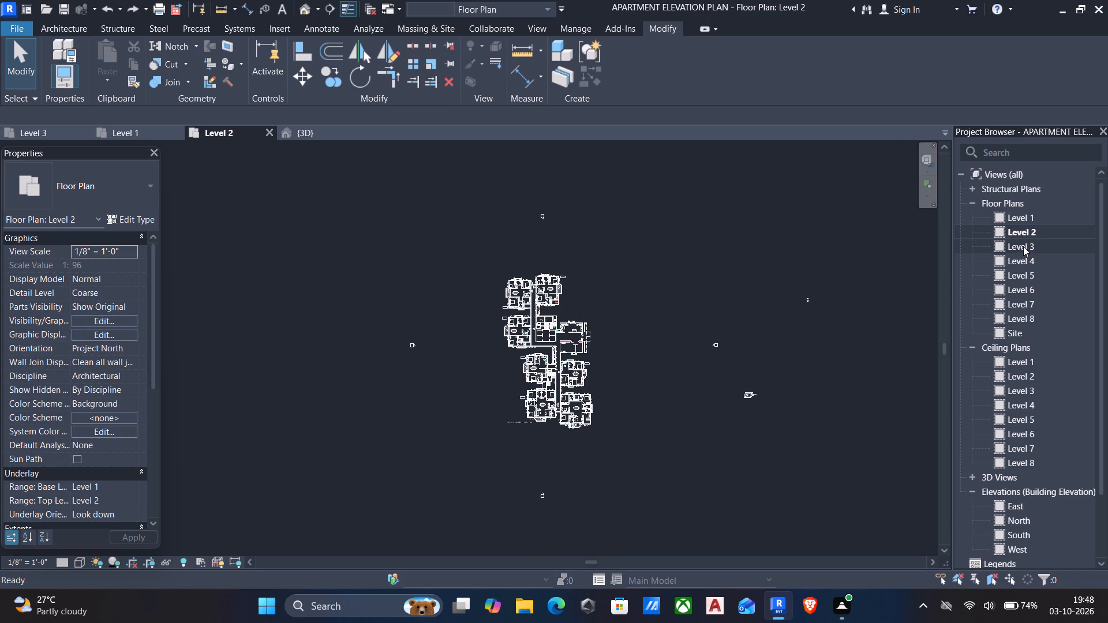
scroll(639, 320, "down", 5)
middle_click_drag(623, 367, 657, 301)
scroll(675, 332, "up", 1)
middle_click_drag(676, 333, 670, 336)
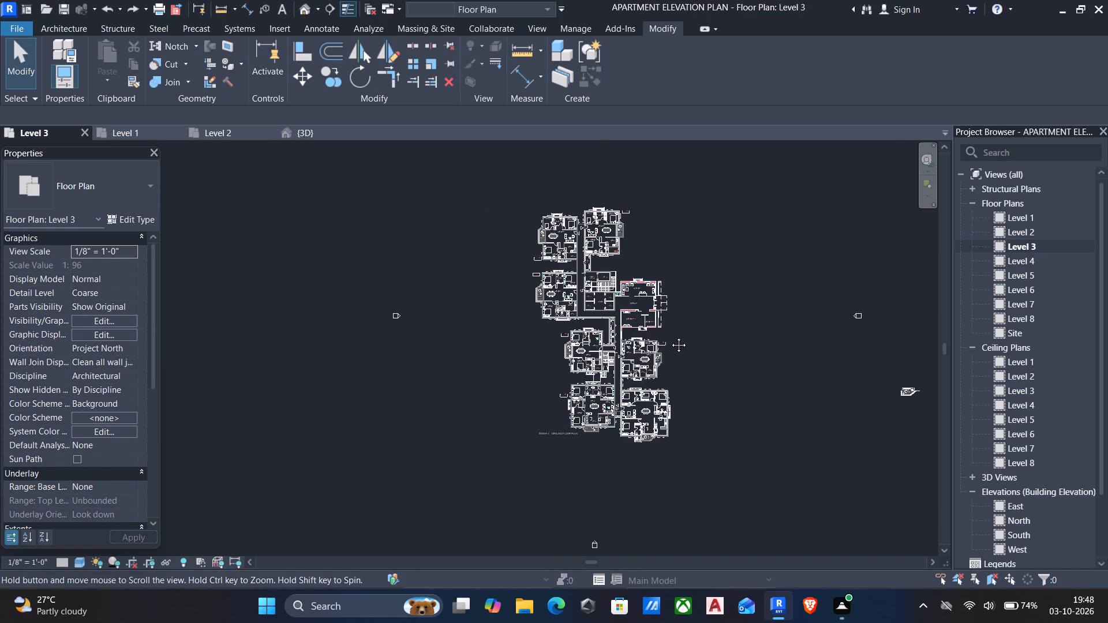
middle_click_drag(670, 336, 638, 341)
scroll(1016, 453, "down", 3)
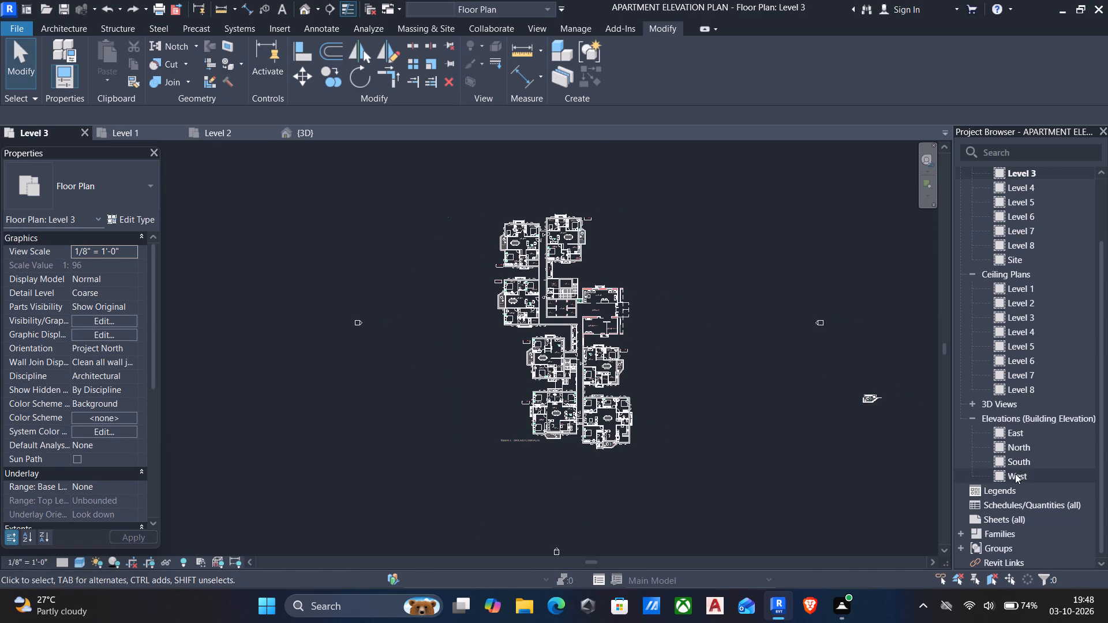
Open the South elevation and check the walls against the level lines and their overlapping labels.
double_click(1023, 460)
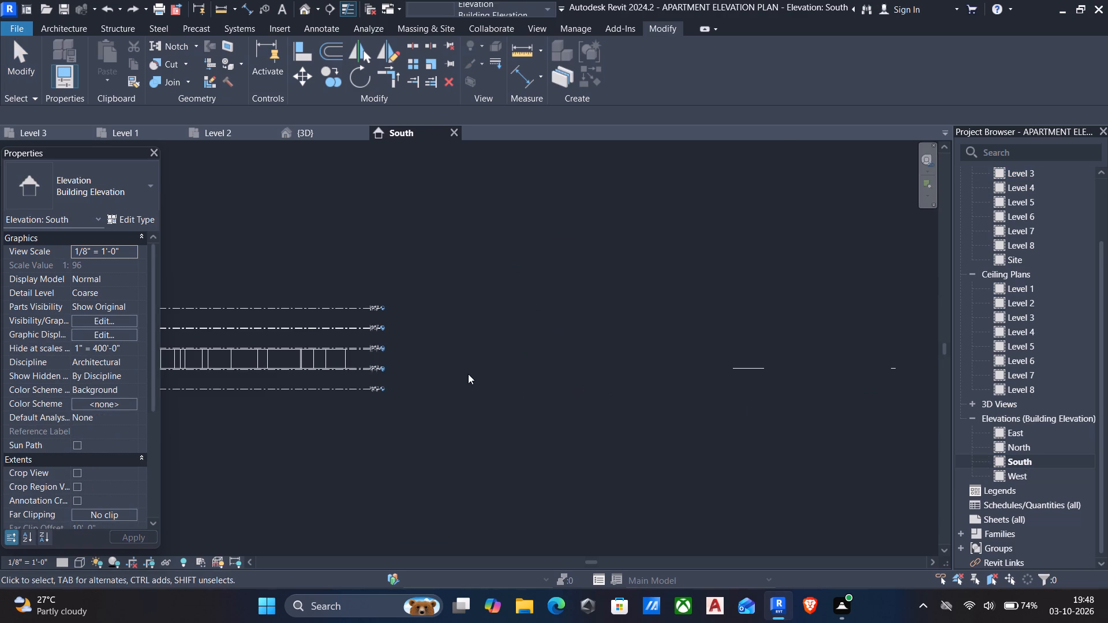
middle_click_drag(468, 374, 812, 342)
scroll(494, 335, "up", 9)
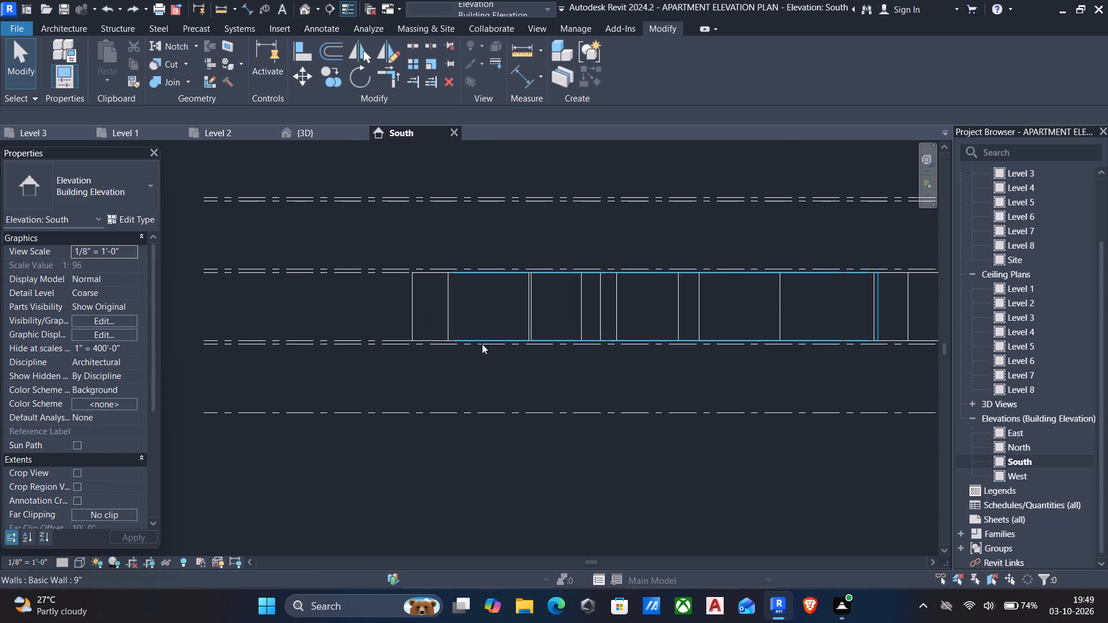
scroll(482, 344, "down", 4)
scroll(578, 367, "down", 3)
scroll(815, 351, "up", 5)
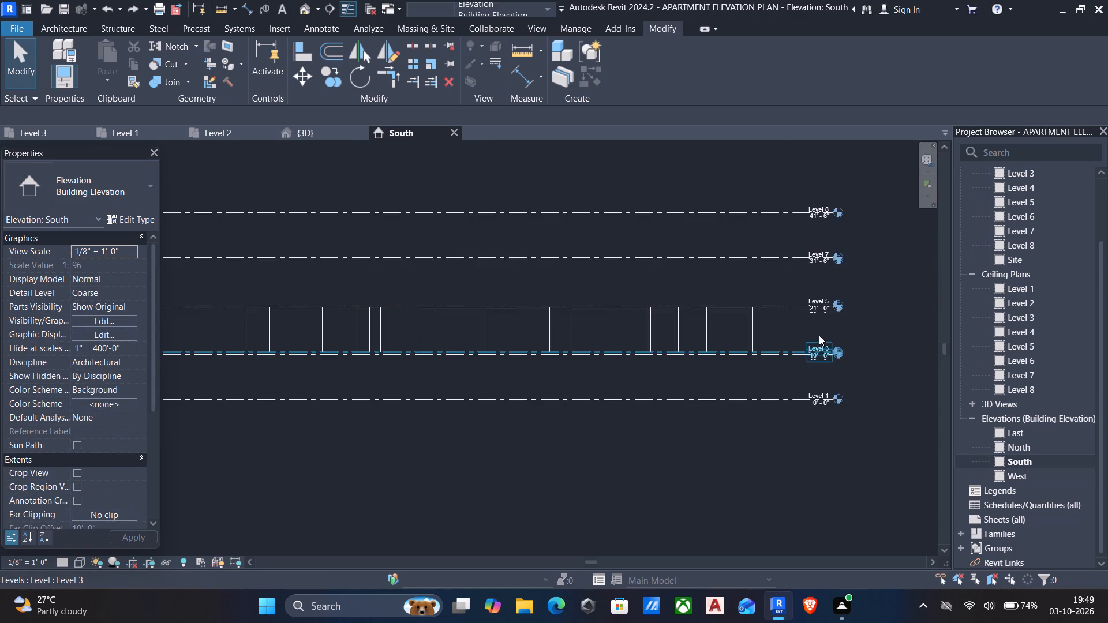
Add an elbow to the Level 3 line in the South elevation and move its level head above the line.
scroll(813, 340, "up", 5)
left_click(777, 367)
scroll(811, 367, "up", 5)
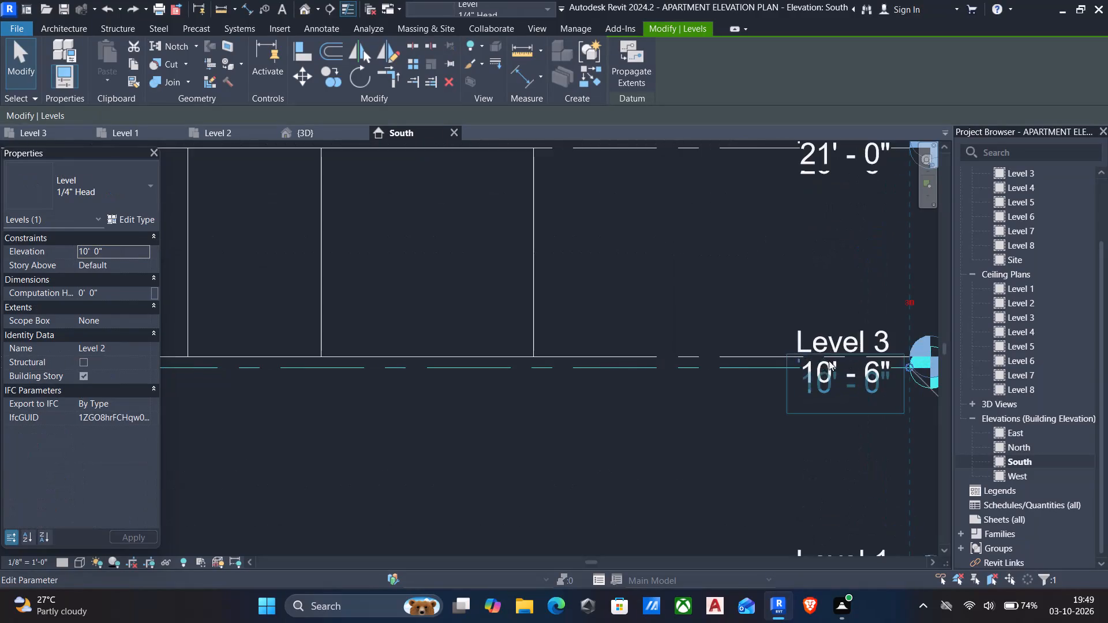
scroll(854, 365, "up", 6)
middle_click_drag(840, 366, 668, 296)
scroll(709, 322, "up", 5)
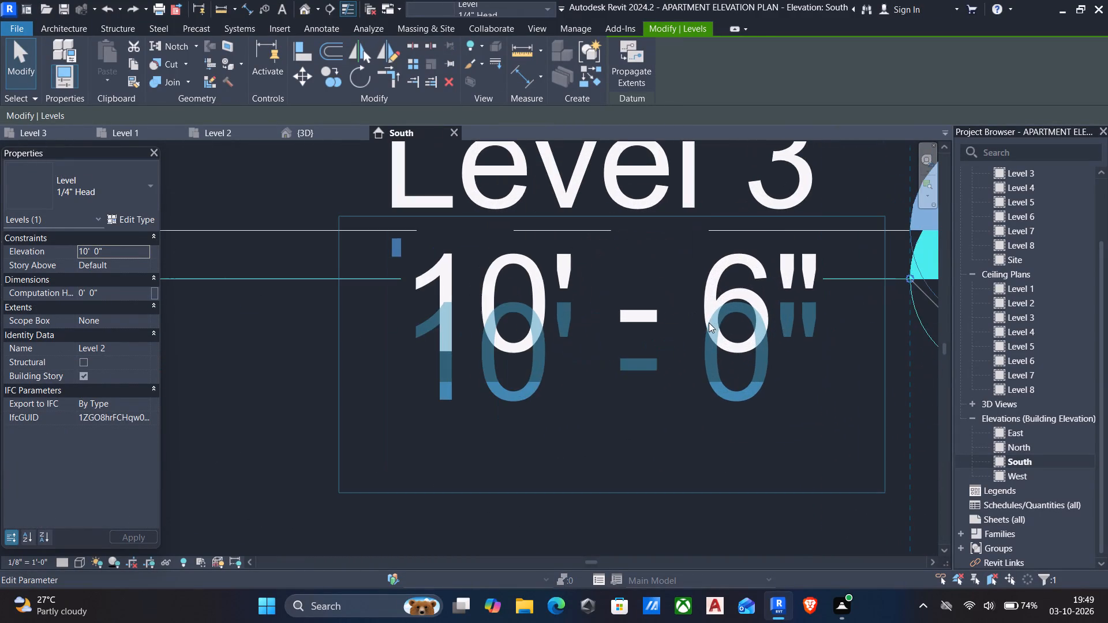
left_click(280, 226)
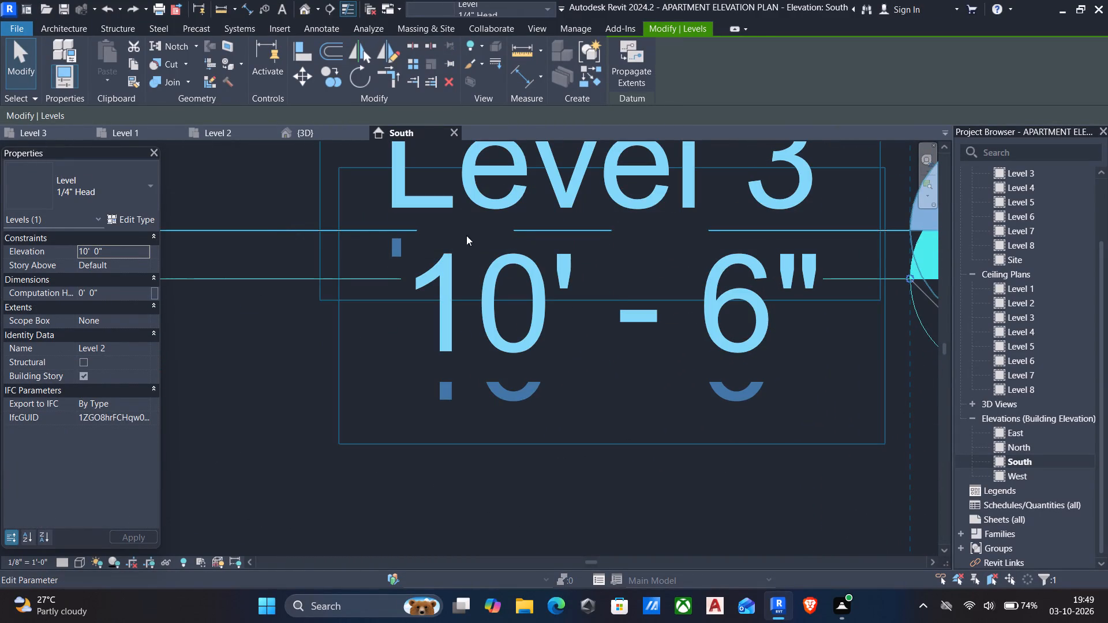
left_click_drag(715, 229, 705, 236)
middle_click_drag(718, 206, 705, 236)
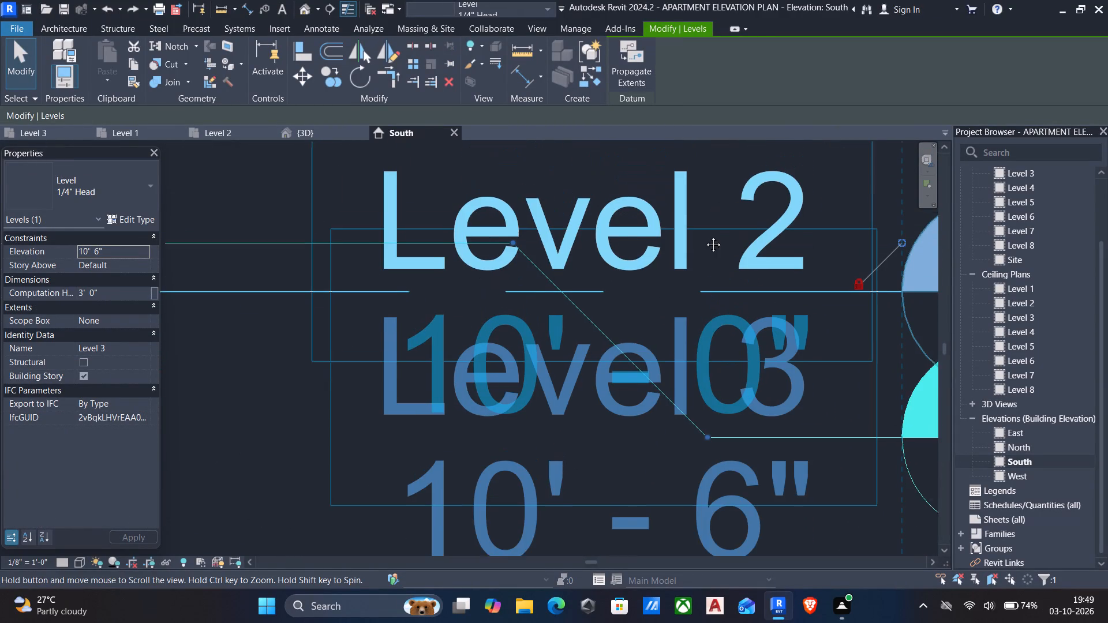
middle_click_drag(705, 236, 690, 275)
left_click_drag(705, 236, 691, 221)
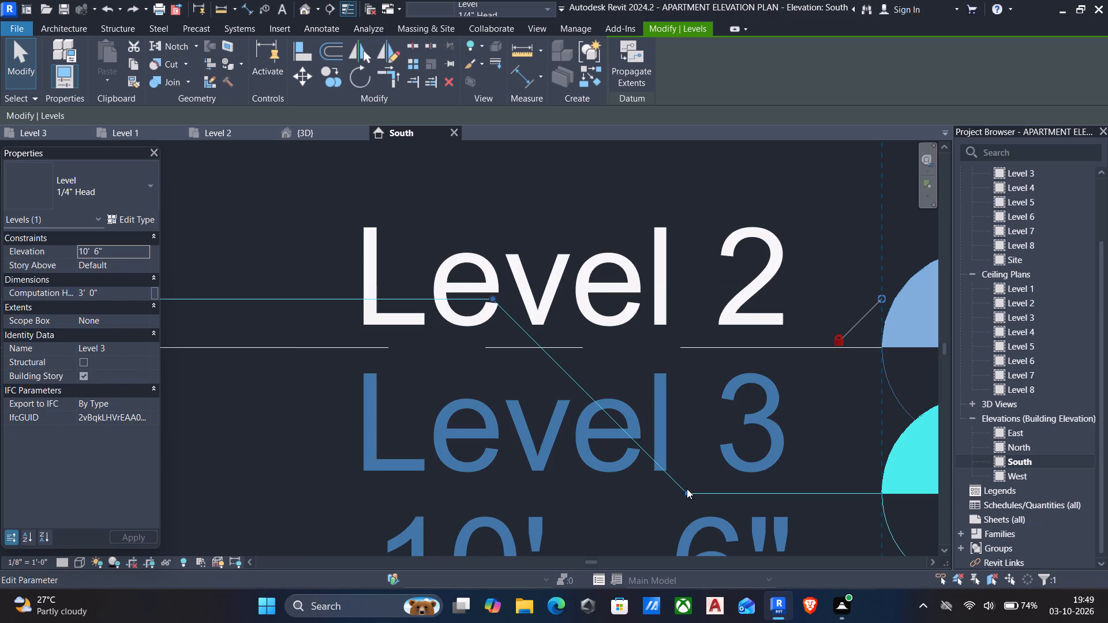
left_click_drag(686, 491, 686, 223)
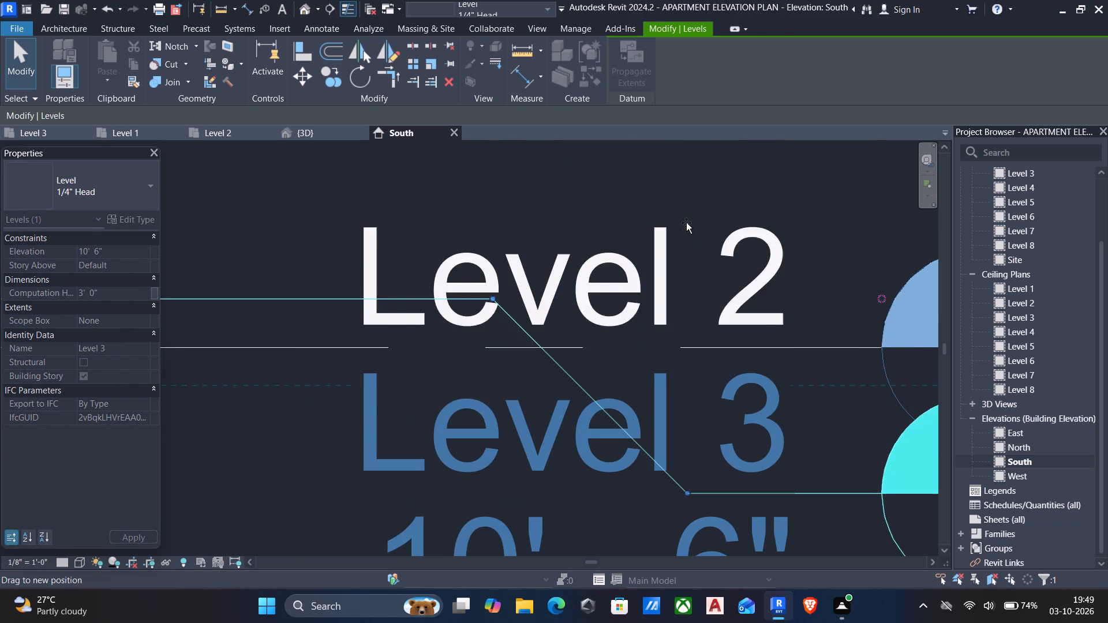
left_click_drag(686, 223, 686, 222)
scroll(682, 256, "down", 5)
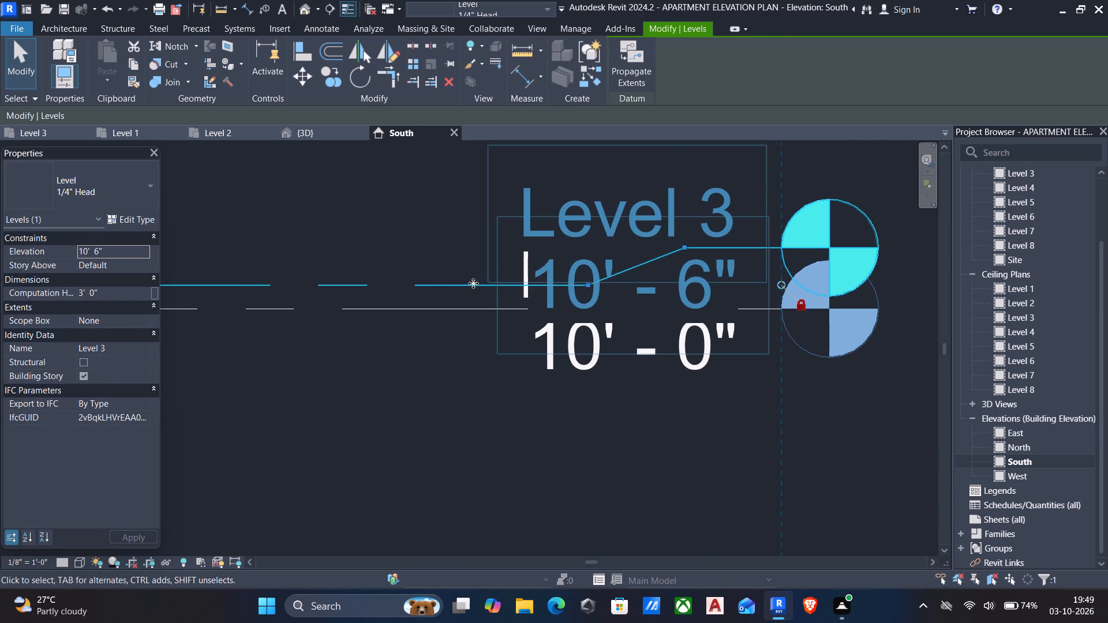
Add an elbow to the Level 2 line and move its level head down, well clear of the Level 3 label.
key("Escape")
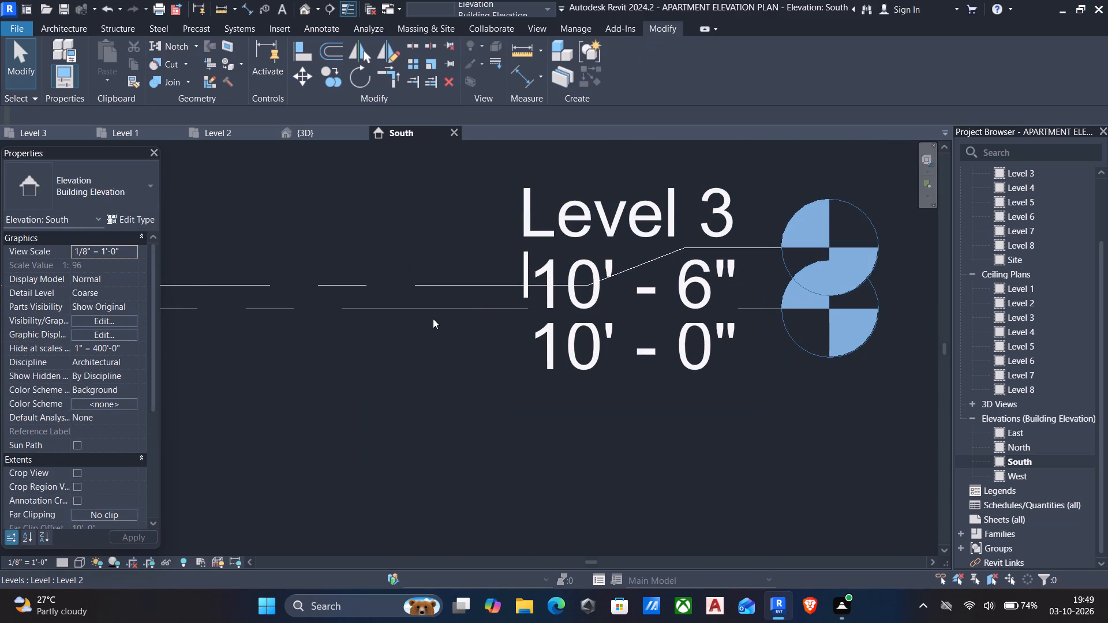
left_click(429, 310)
scroll(672, 317, "up", 4)
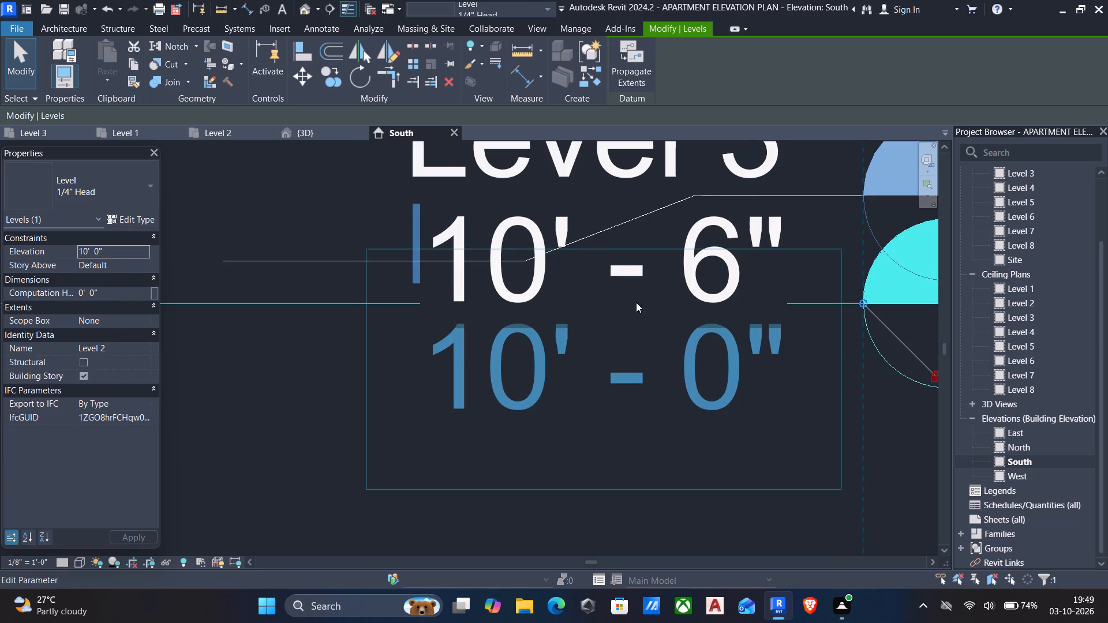
key("Escape")
left_click(319, 305)
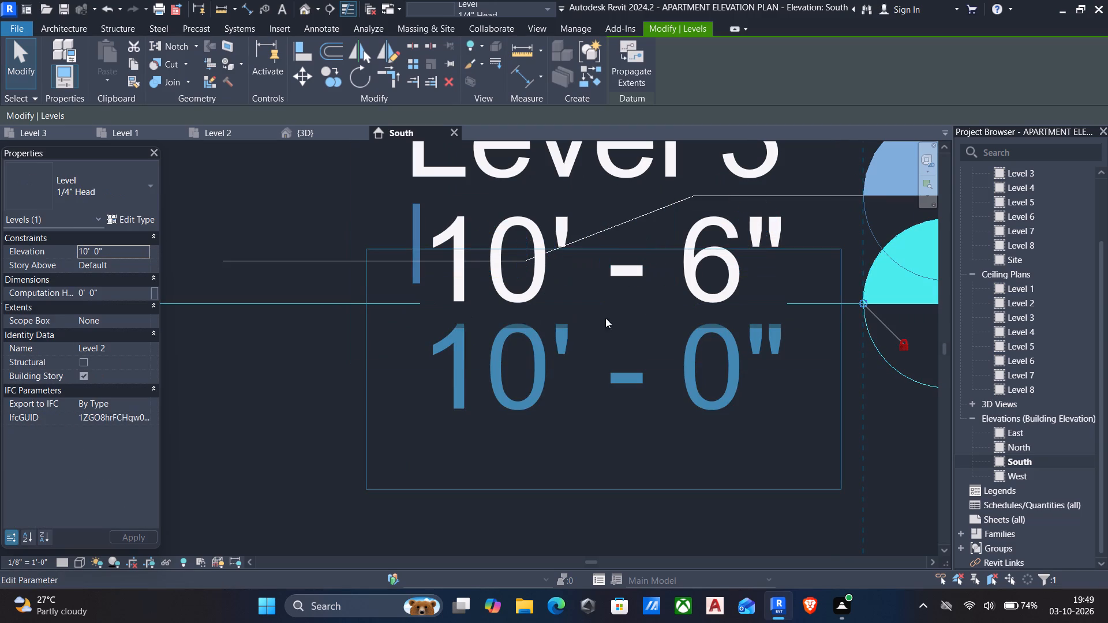
left_click(690, 302)
scroll(676, 364, "down", 3)
middle_click_drag(678, 347, 684, 318)
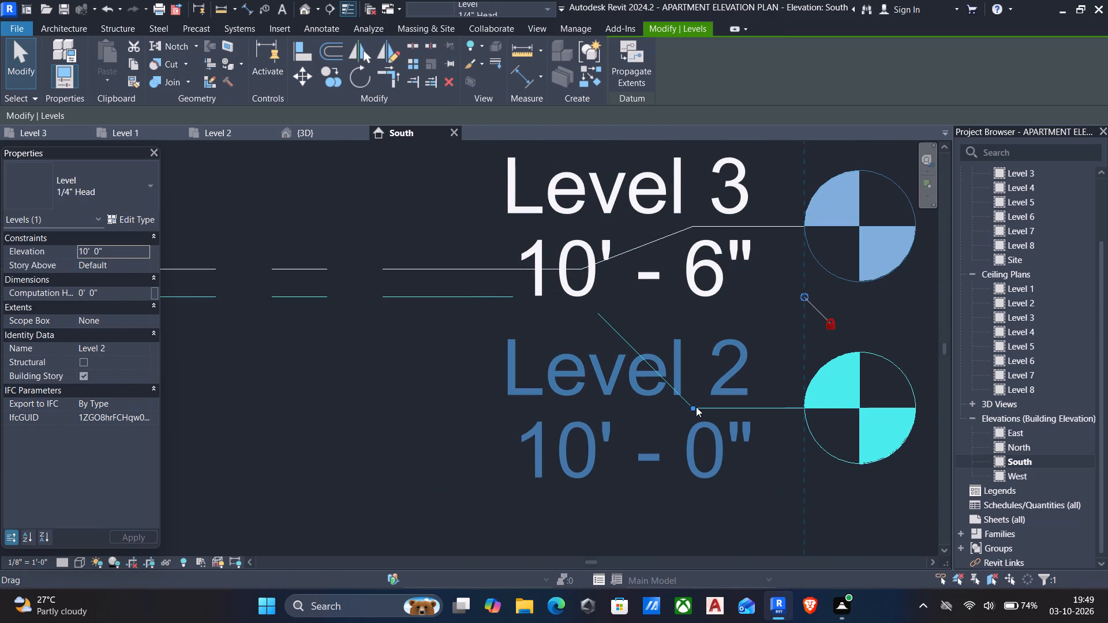
left_click_drag(692, 407, 606, 493)
scroll(611, 480, "down", 2)
middle_click_drag(615, 477, 672, 341)
scroll(671, 344, "down", 1)
middle_click_drag(659, 306, 663, 396)
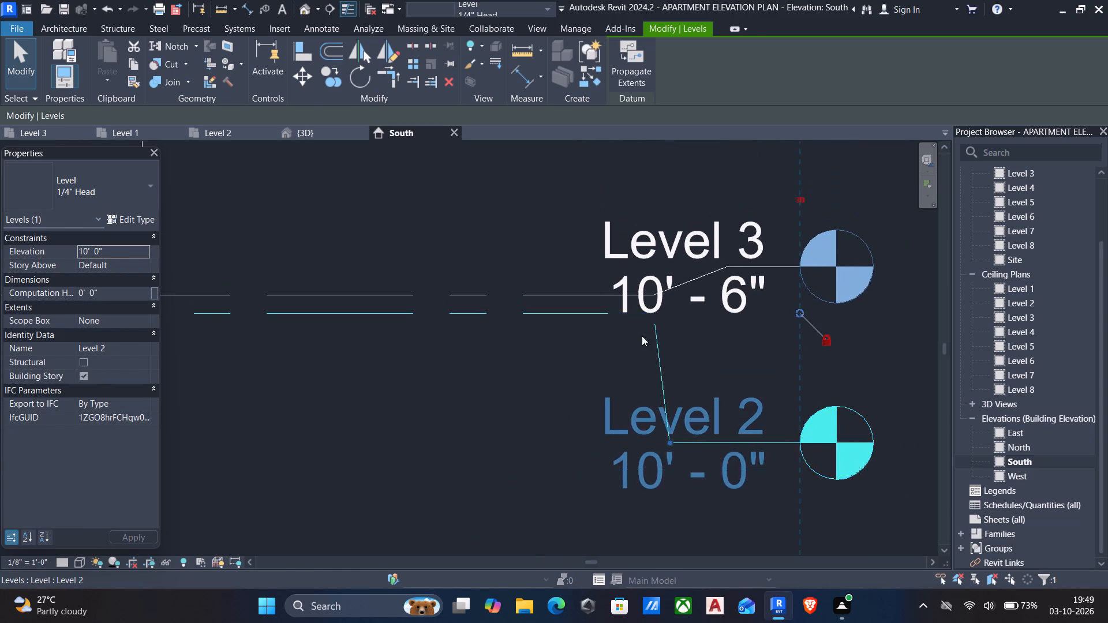
key("Escape")
Raise the Level 3 level head further above its line by adjusting the elbow.
left_click(549, 293)
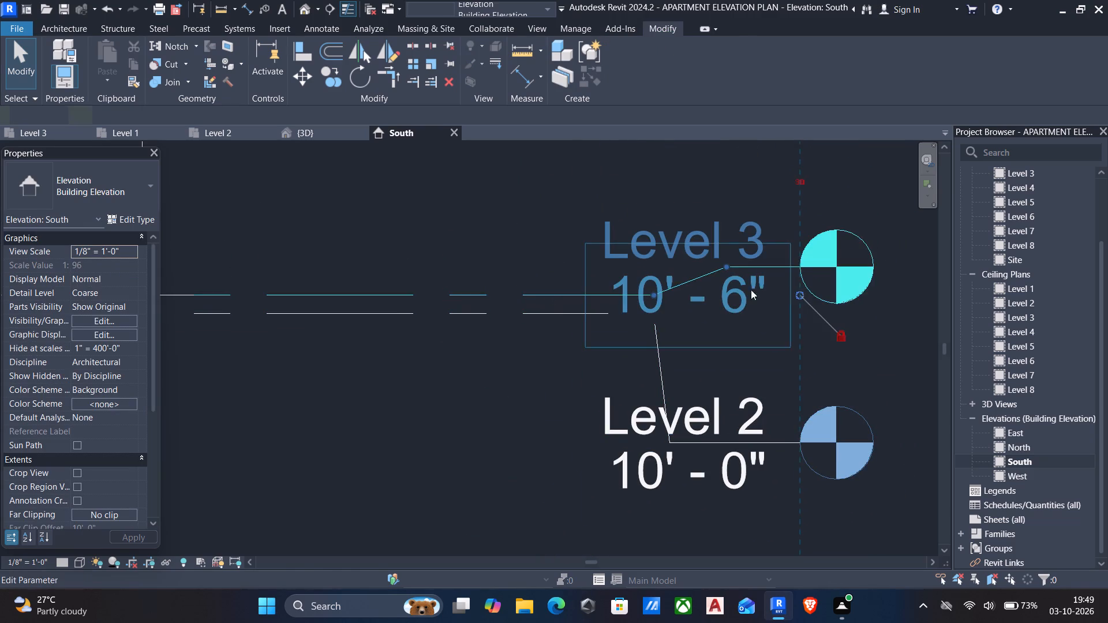
scroll(762, 282, "up", 4)
left_click_drag(703, 261, 691, 251)
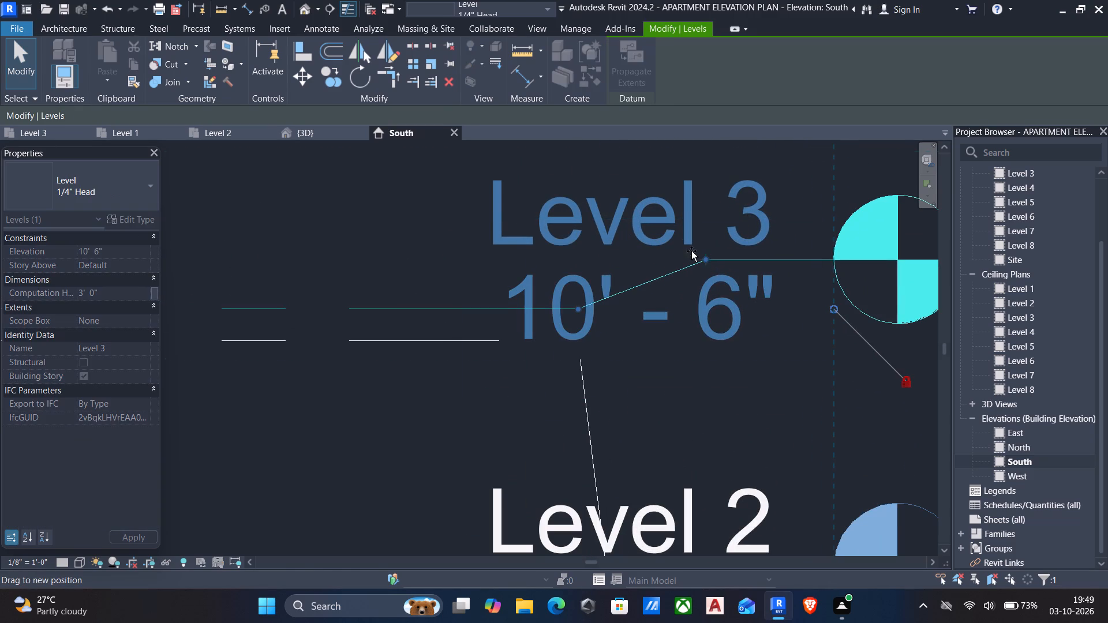
left_click_drag(691, 251, 653, 182)
scroll(642, 234, "down", 3)
middle_click_drag(644, 269, 646, 317)
key("Escape")
scroll(613, 316, "down", 3)
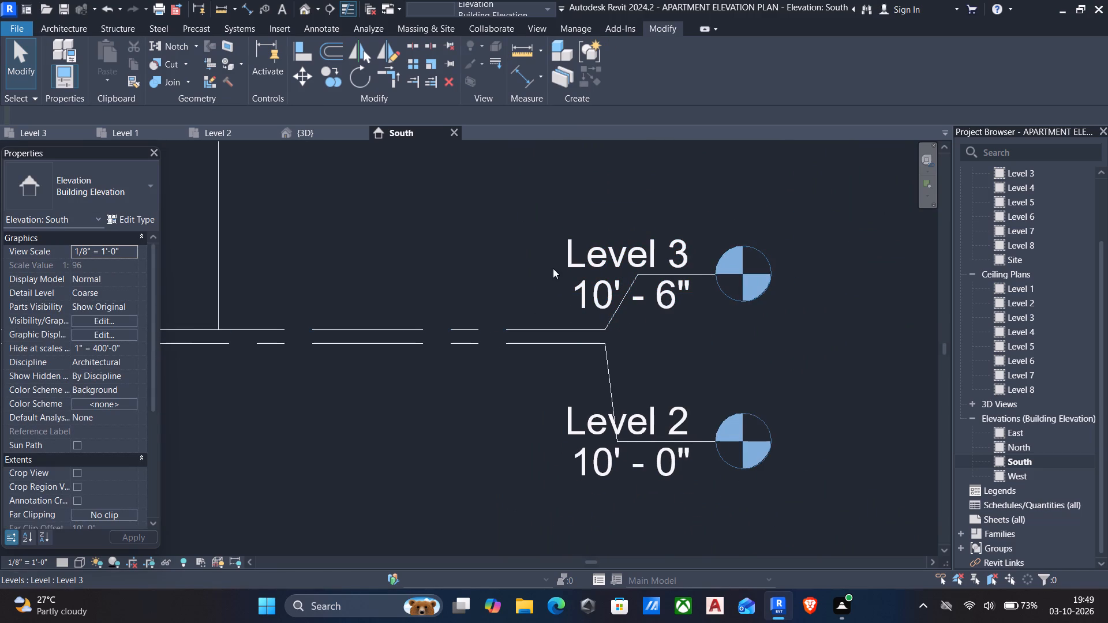
Add an elbow to the Level 5 line and move its level head up, clear of the Level 4 label.
scroll(542, 271, "down", 4)
middle_click_drag(544, 295, 655, 287)
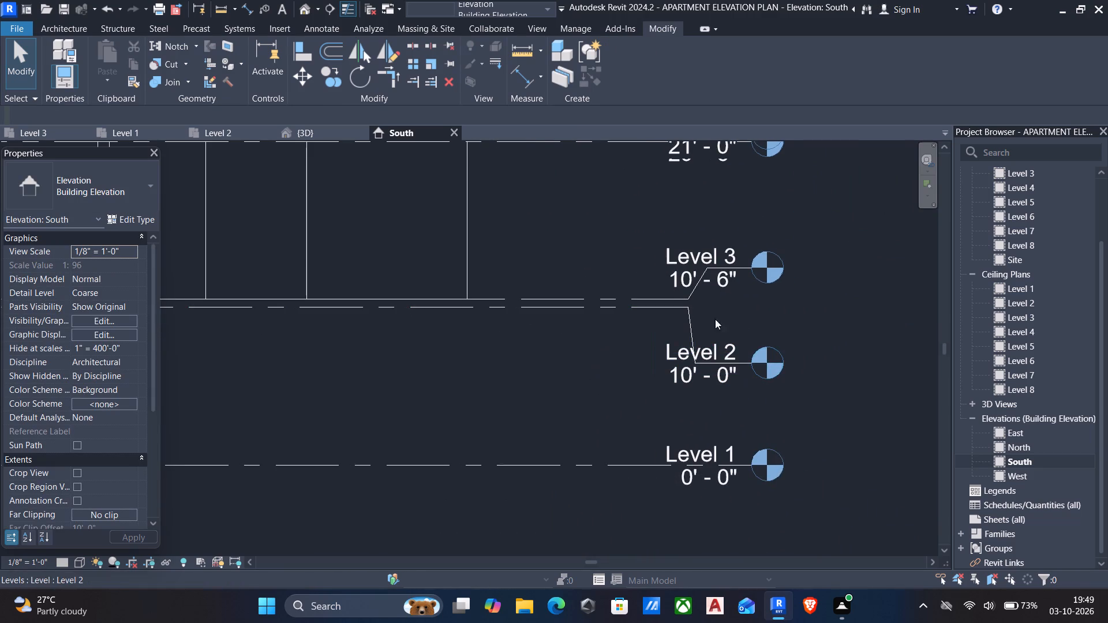
scroll(703, 274, "down", 2)
middle_click_drag(593, 297, 623, 339)
middle_click_drag(628, 352, 616, 428)
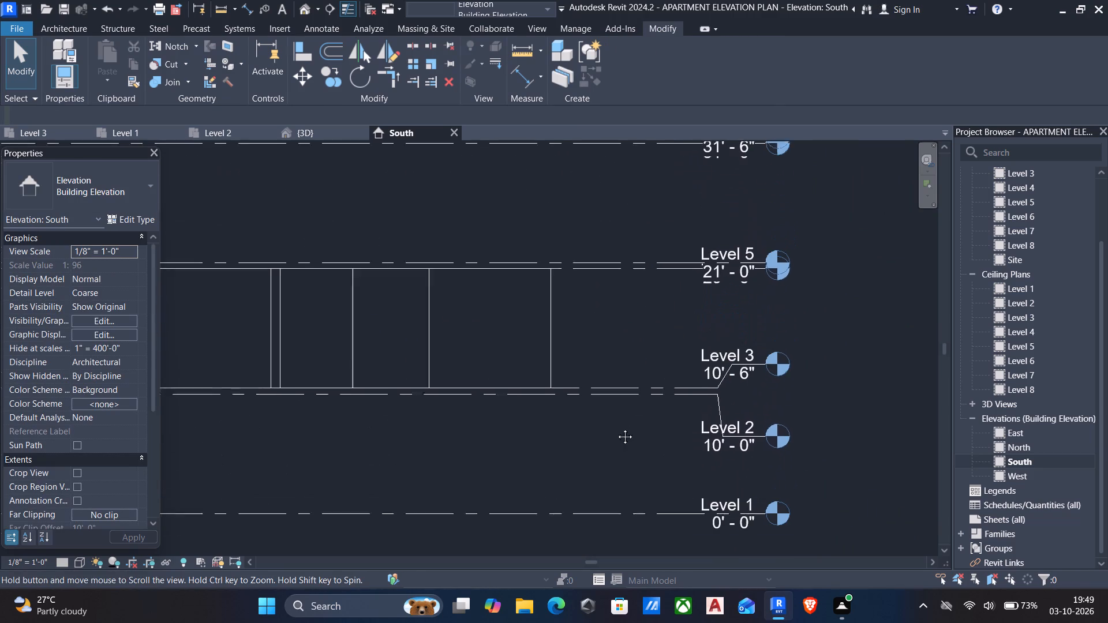
middle_click_drag(616, 428, 616, 430)
left_click(627, 299)
left_click(669, 288)
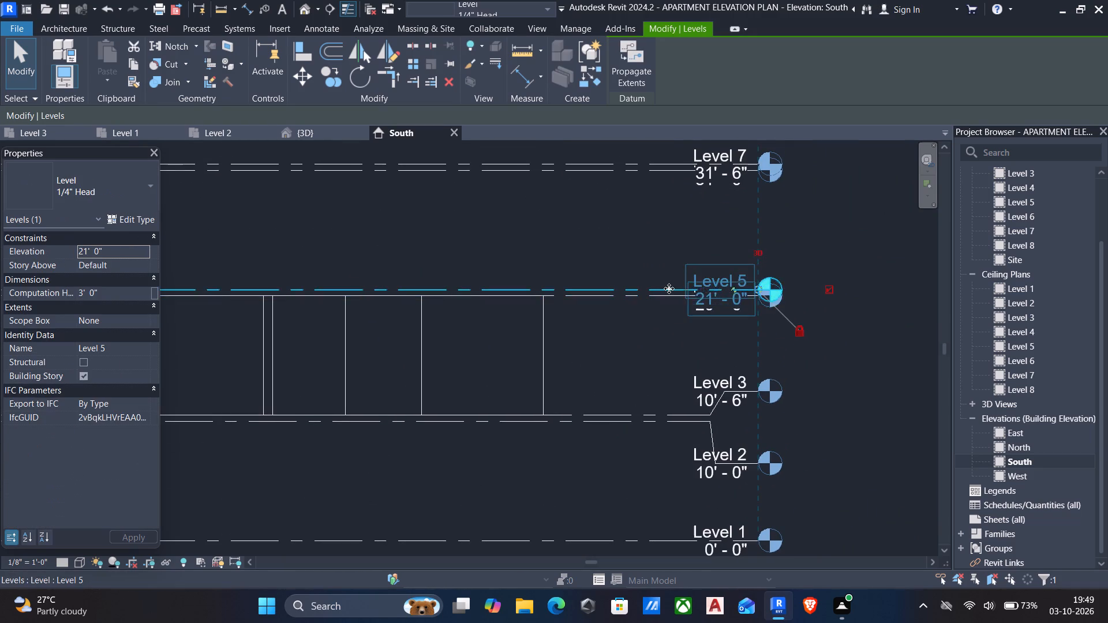
scroll(733, 288, "up", 10)
left_click(702, 287)
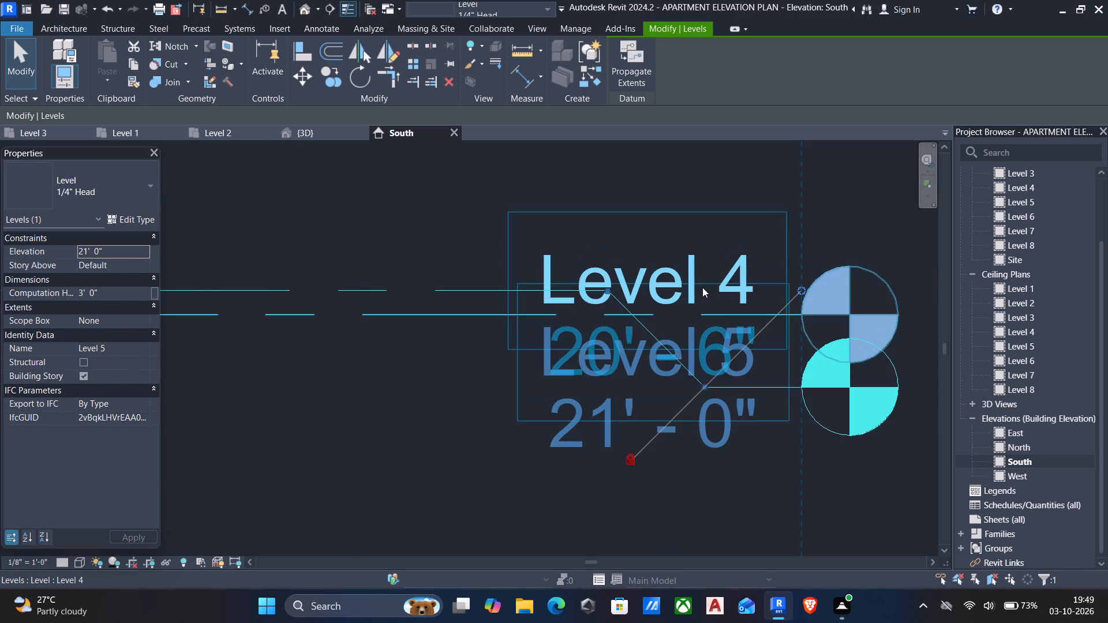
left_click_drag(706, 386, 692, 233)
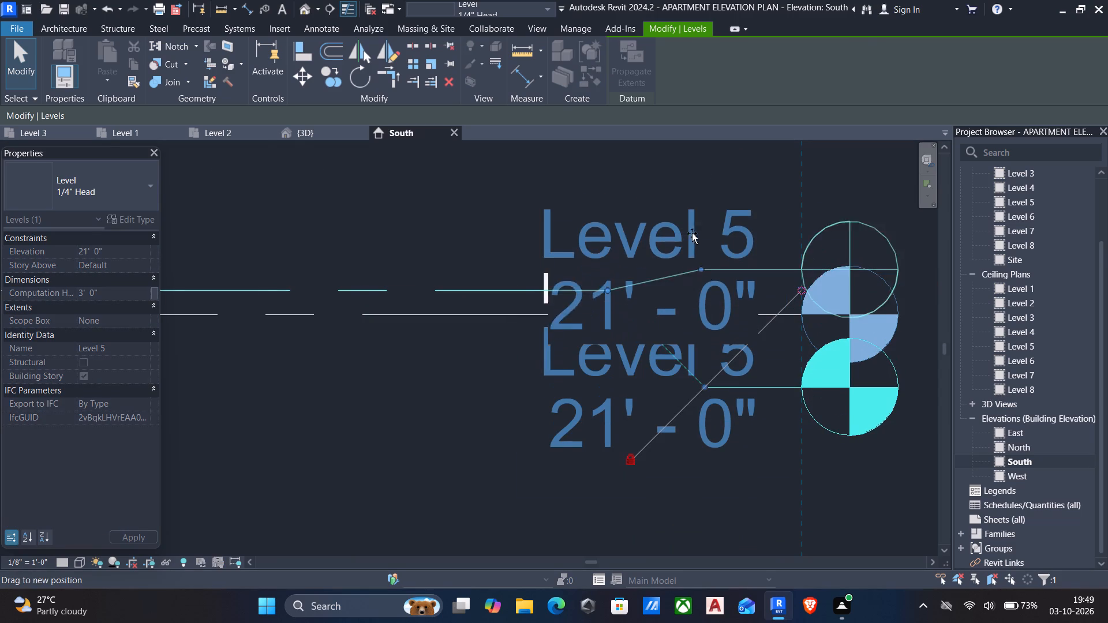
left_click_drag(692, 233, 690, 186)
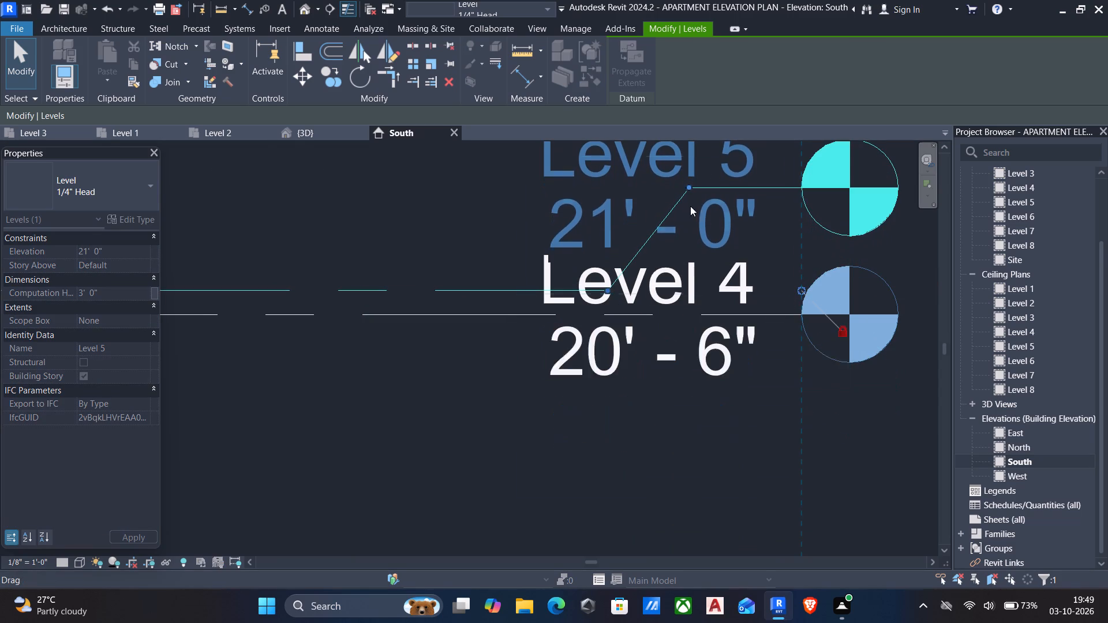
Add an elbow to the Level 4 line and move its level head down below the line.
left_click(484, 318)
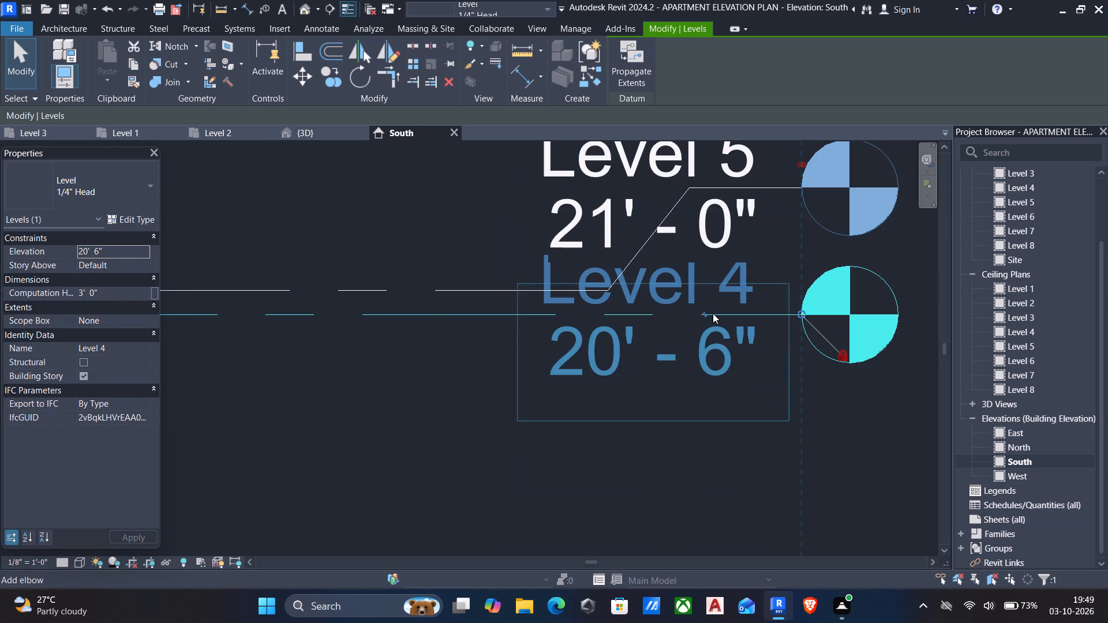
left_click(705, 316)
left_click_drag(702, 411, 698, 416)
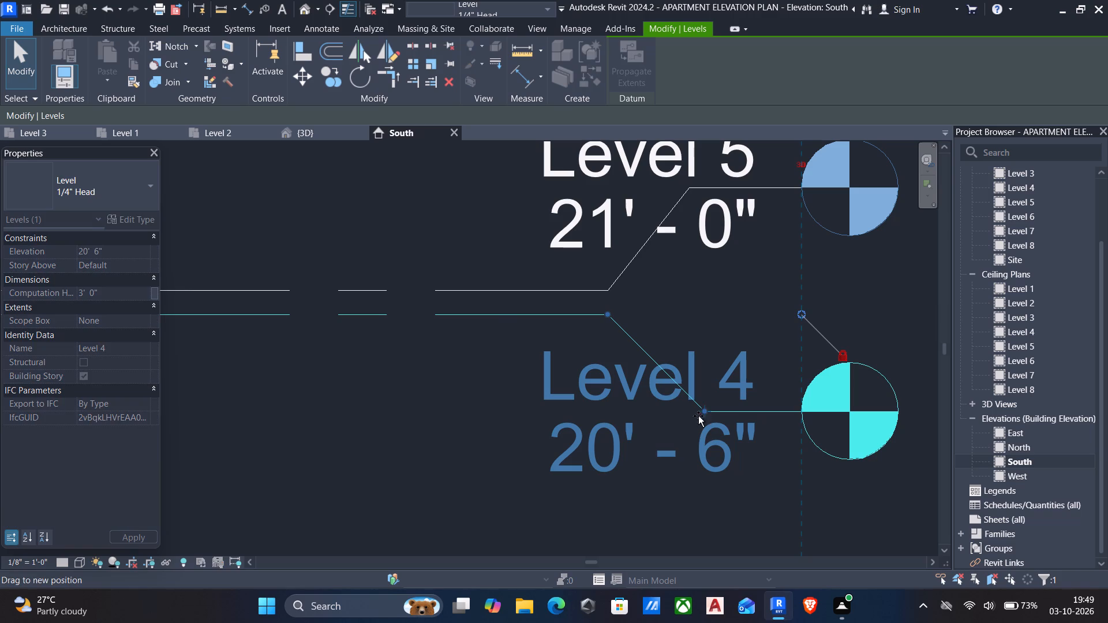
left_click_drag(698, 416, 634, 465)
scroll(639, 448, "down", 5)
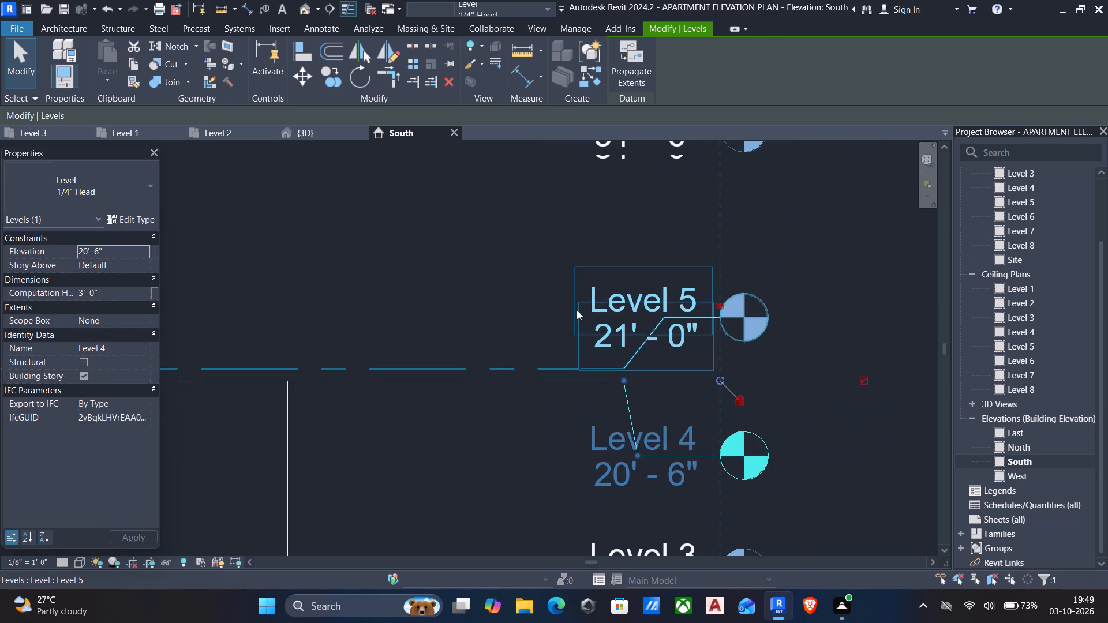
Add an elbow to the Level 7 line and move its level head up, clear of the Level 6 label.
scroll(557, 290, "down", 4)
key("Escape")
scroll(559, 299, "down", 4)
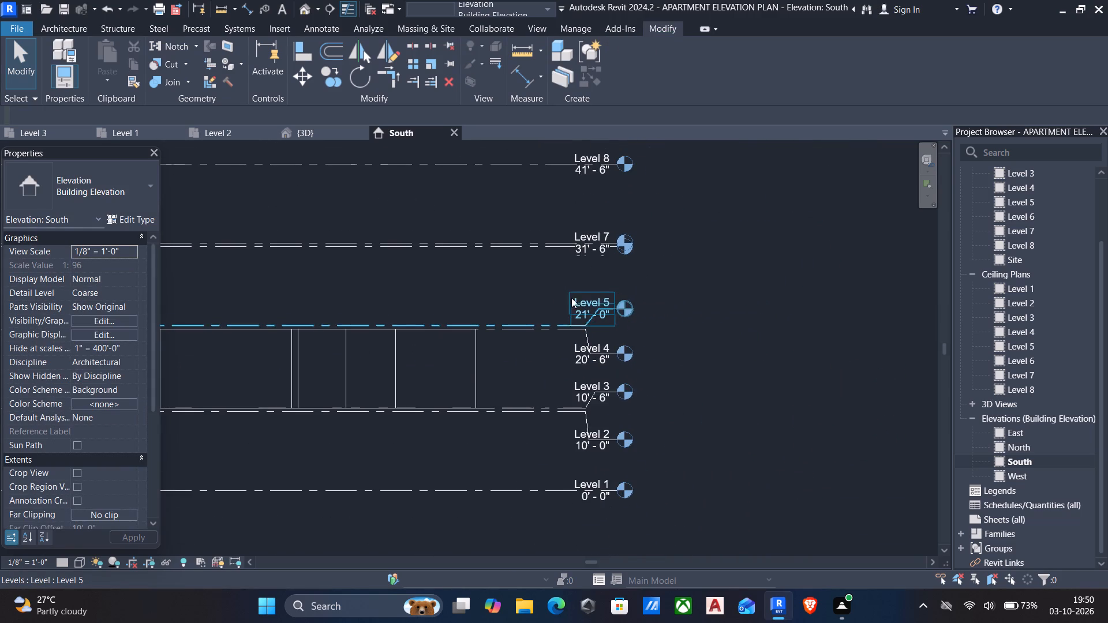
middle_click_drag(549, 274, 562, 322)
scroll(599, 288, "up", 5)
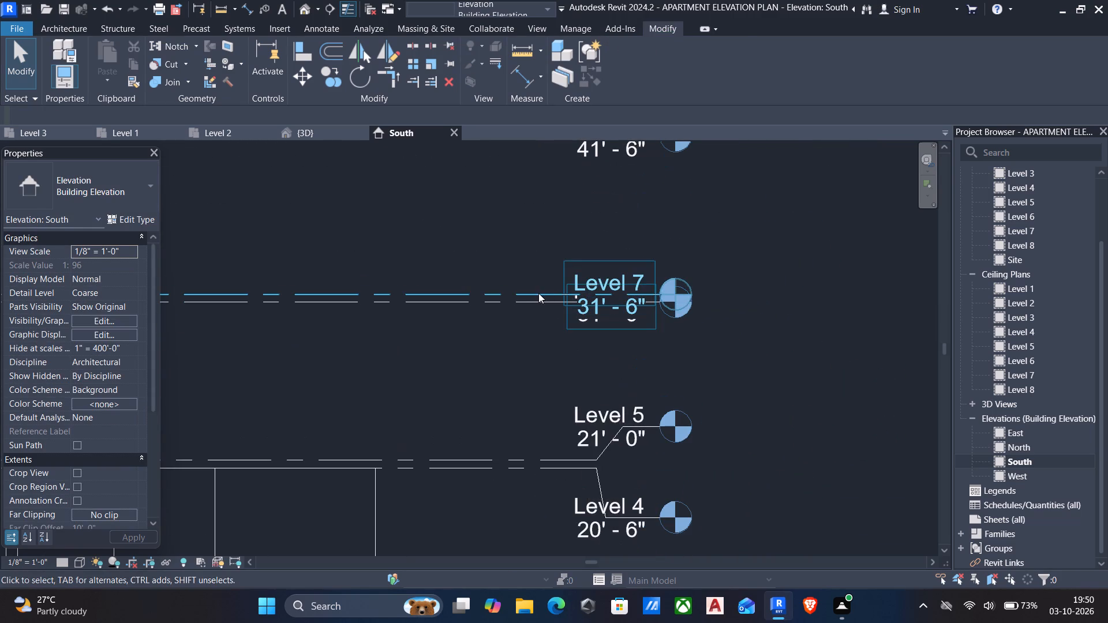
left_click(538, 294)
scroll(591, 306, "up", 5)
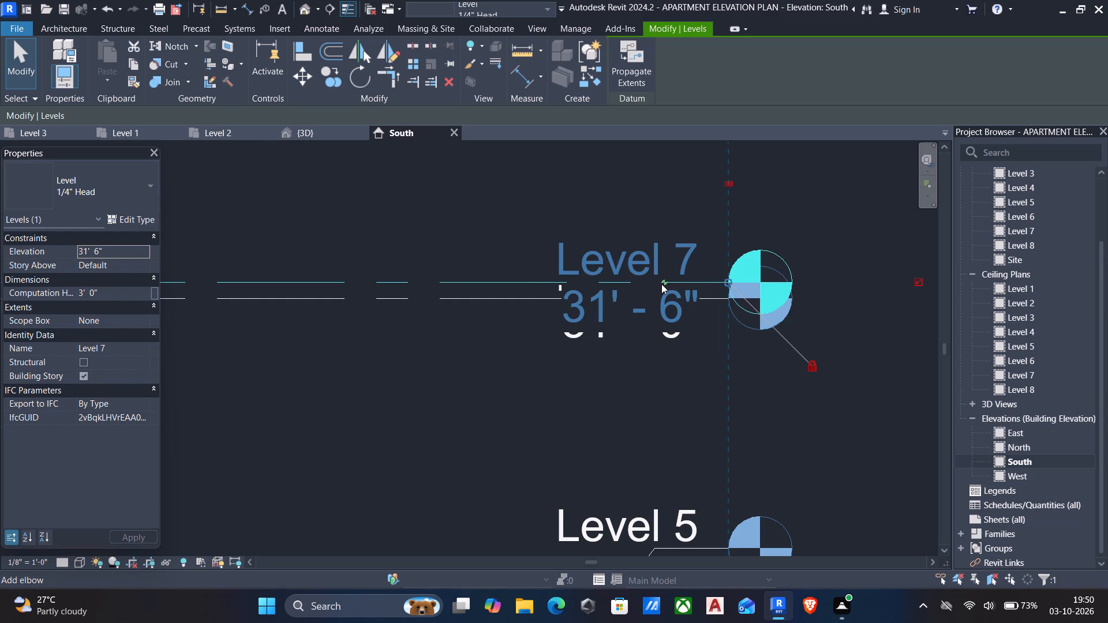
left_click(661, 284)
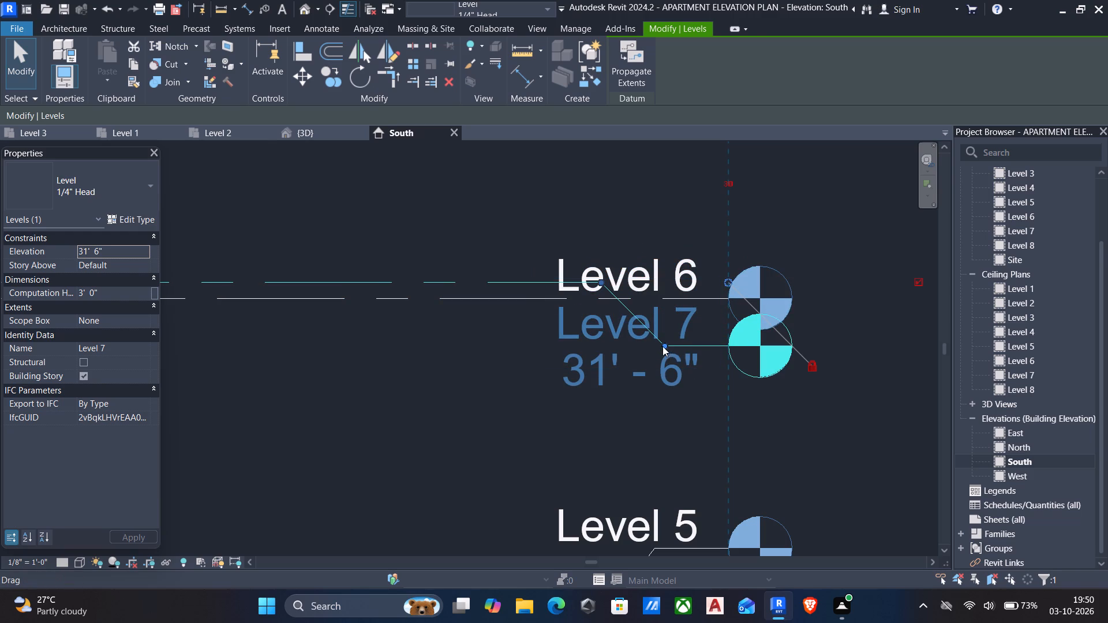
left_click_drag(662, 346, 660, 200)
key("Escape")
Add an elbow to the Level 6 line and move its level head down, clear of the Level 7 label.
left_click(530, 297)
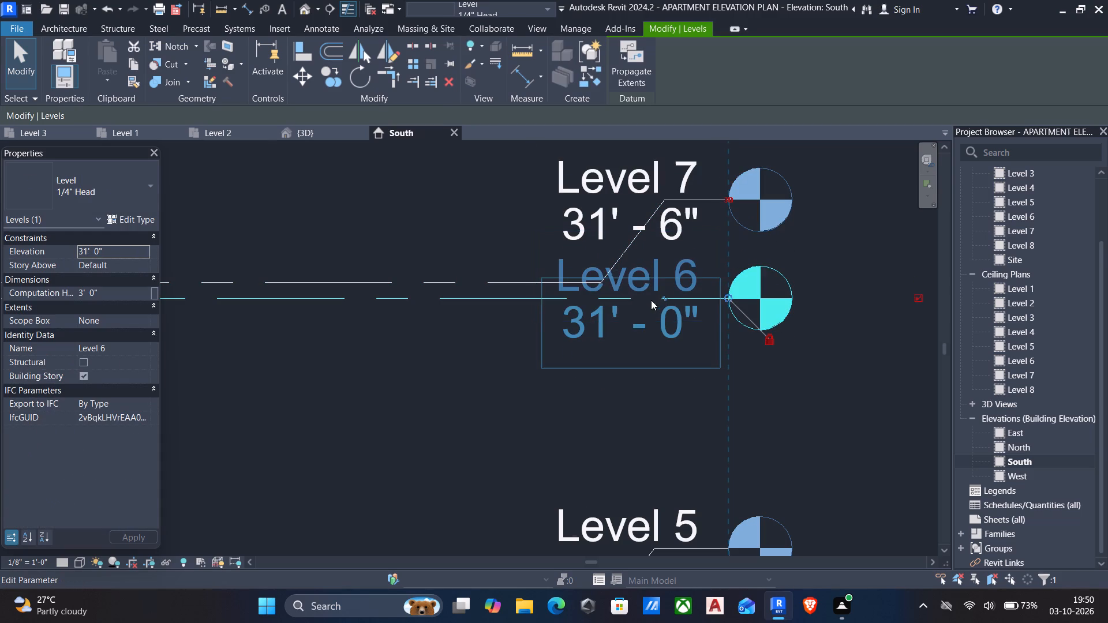
left_click(665, 302)
left_click_drag(666, 361, 644, 403)
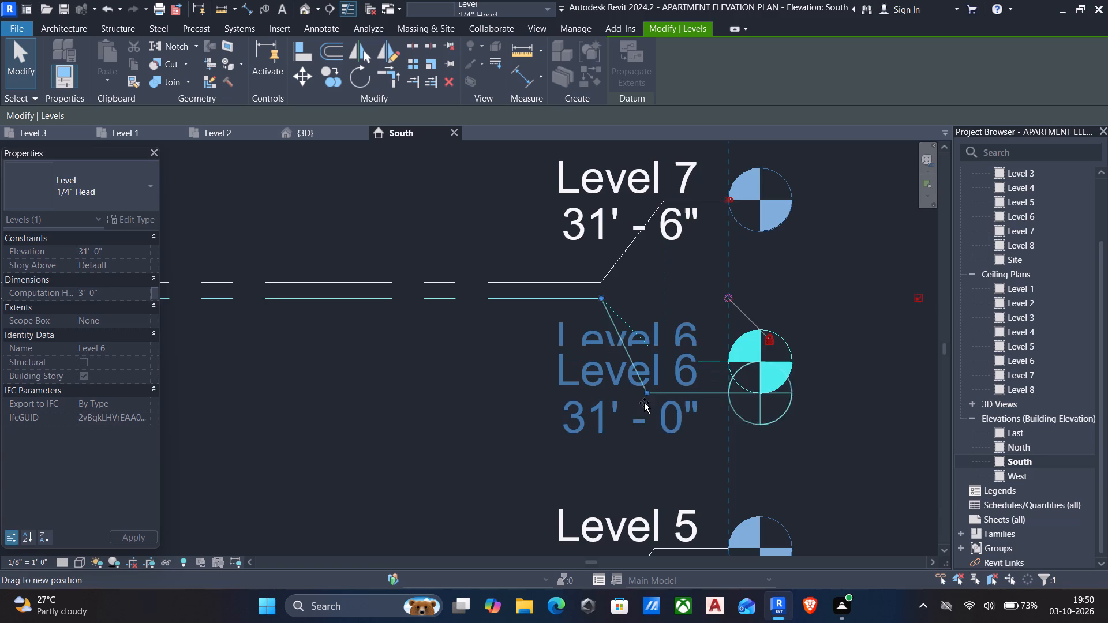
left_click_drag(644, 403, 644, 403)
scroll(602, 365, "down", 4)
middle_click_drag(570, 331, 597, 426)
scroll(597, 426, "down", 5)
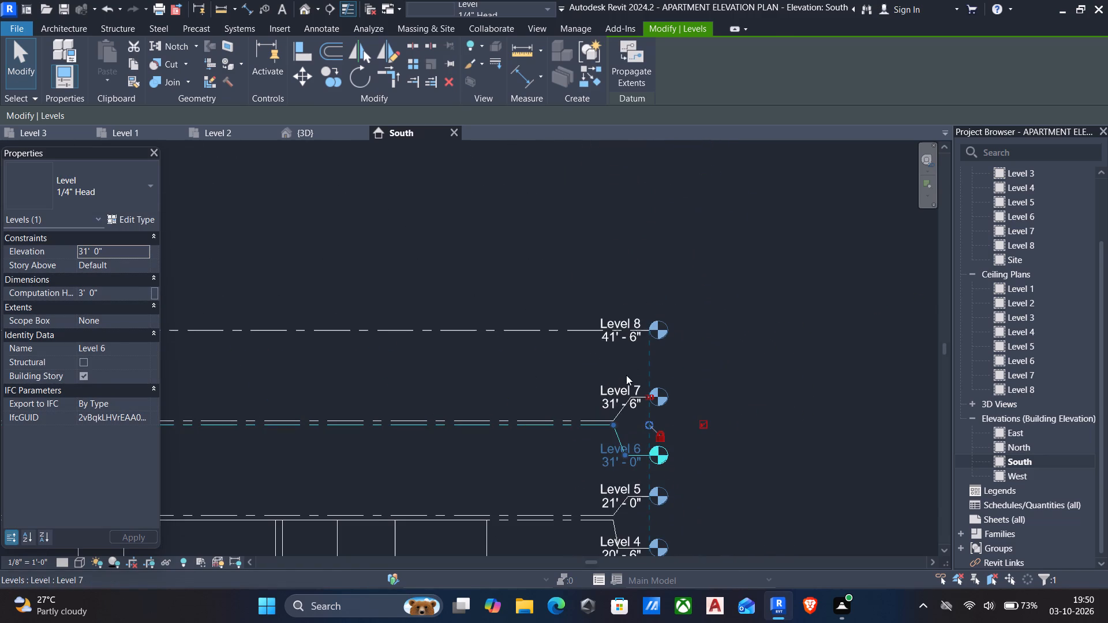
key("Escape")
Examine the walls and the spacing of the level labels across the whole South elevation.
scroll(573, 341, "down", 3)
middle_click_drag(562, 425, 727, 331)
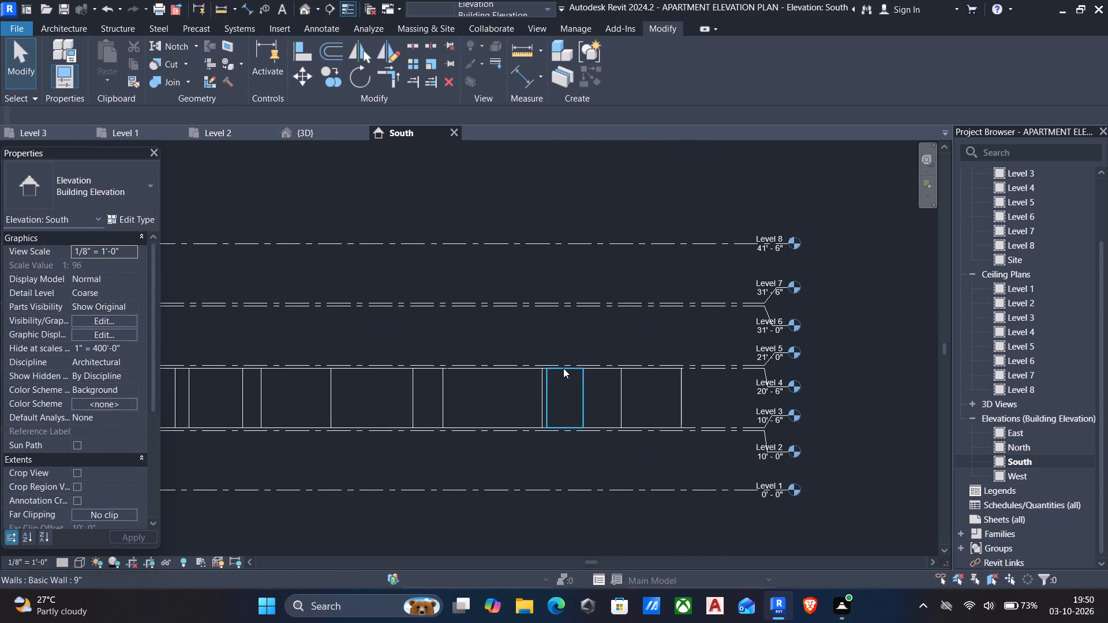
middle_click_drag(541, 382, 578, 340)
middle_click_drag(439, 385, 501, 350)
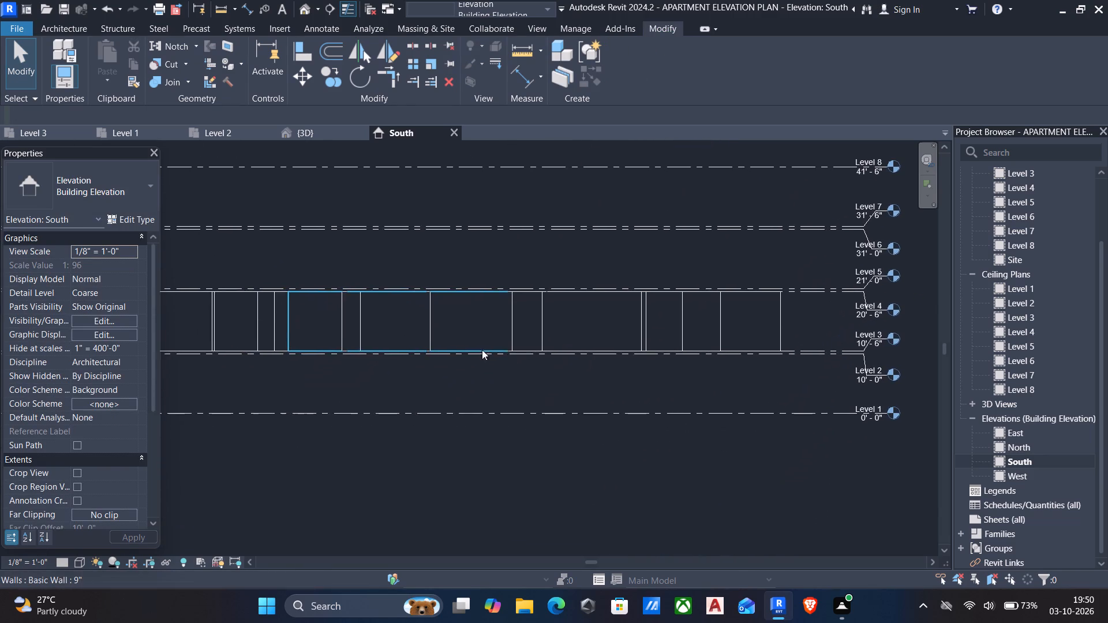
scroll(458, 358, "up", 4)
scroll(469, 361, "down", 3)
middle_click_drag(477, 370, 596, 345)
scroll(561, 352, "down", 2)
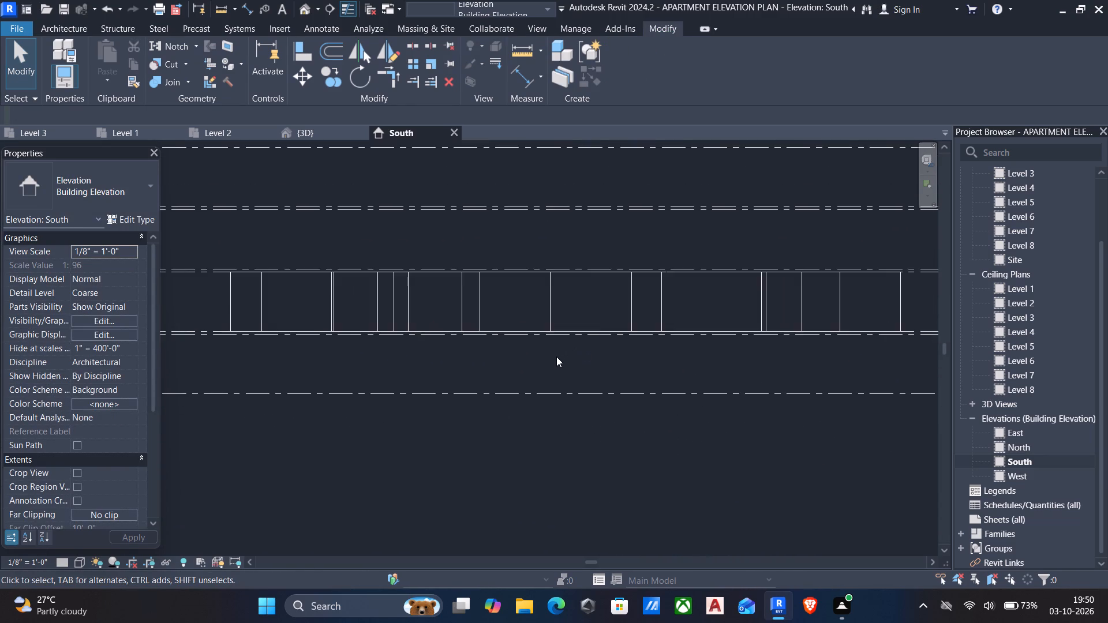
scroll(552, 388, "down", 2)
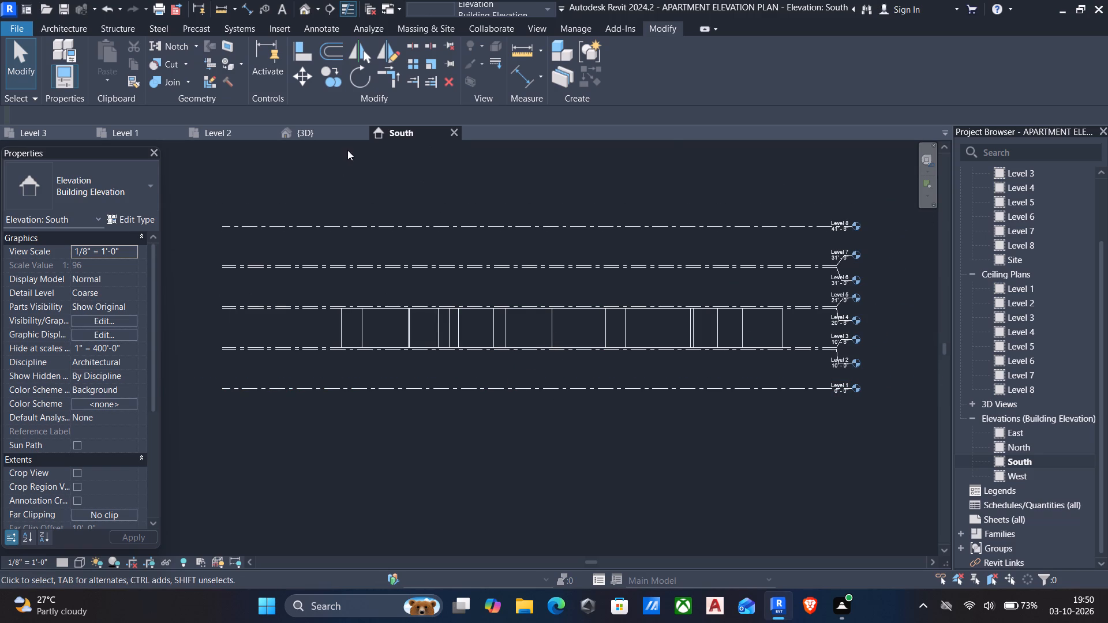
scroll(731, 358, "up", 2)
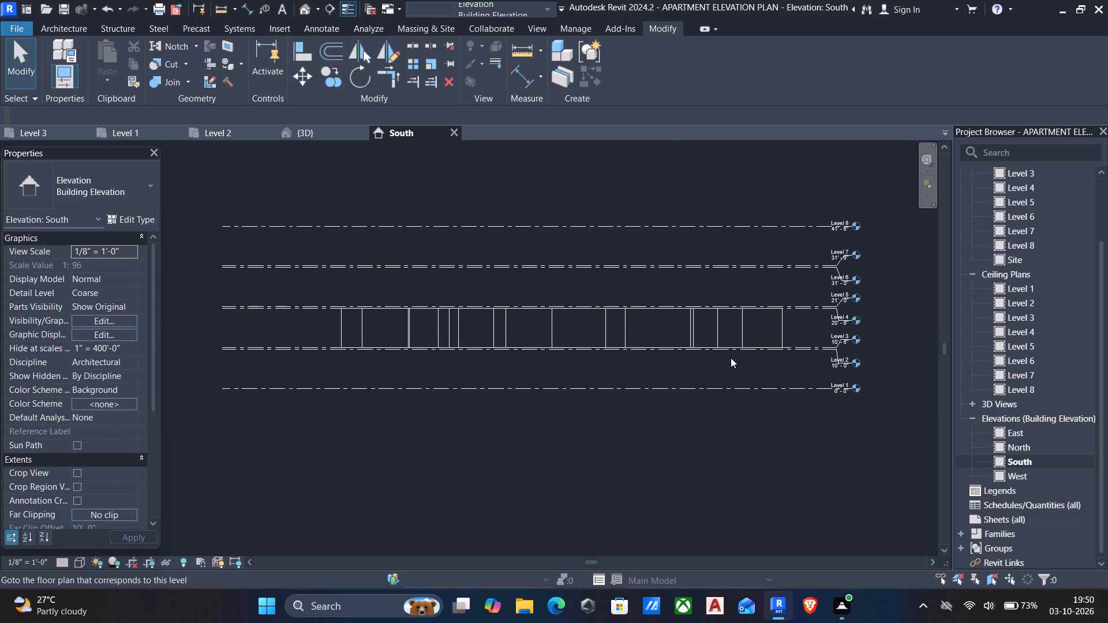
scroll(731, 358, "up", 3)
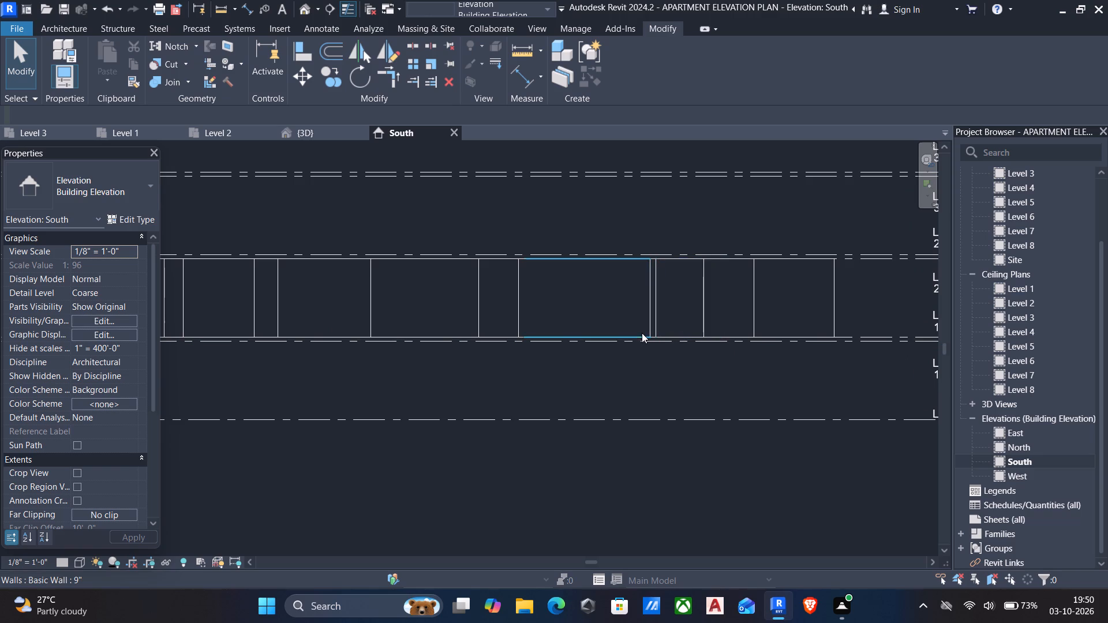
scroll(649, 343, "down", 4)
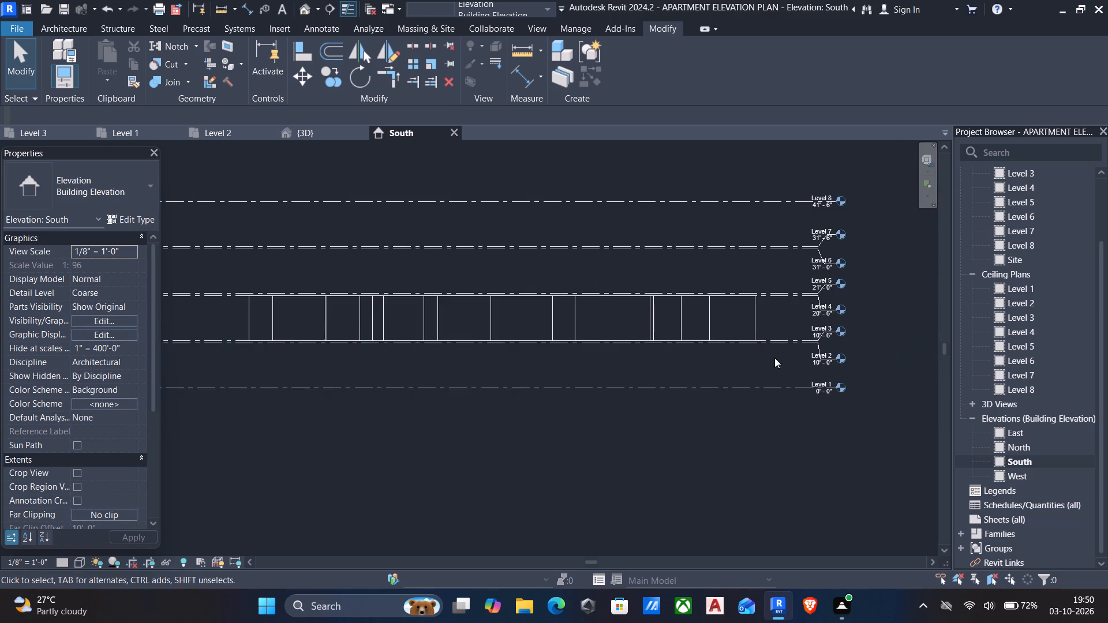
scroll(785, 352, "up", 5)
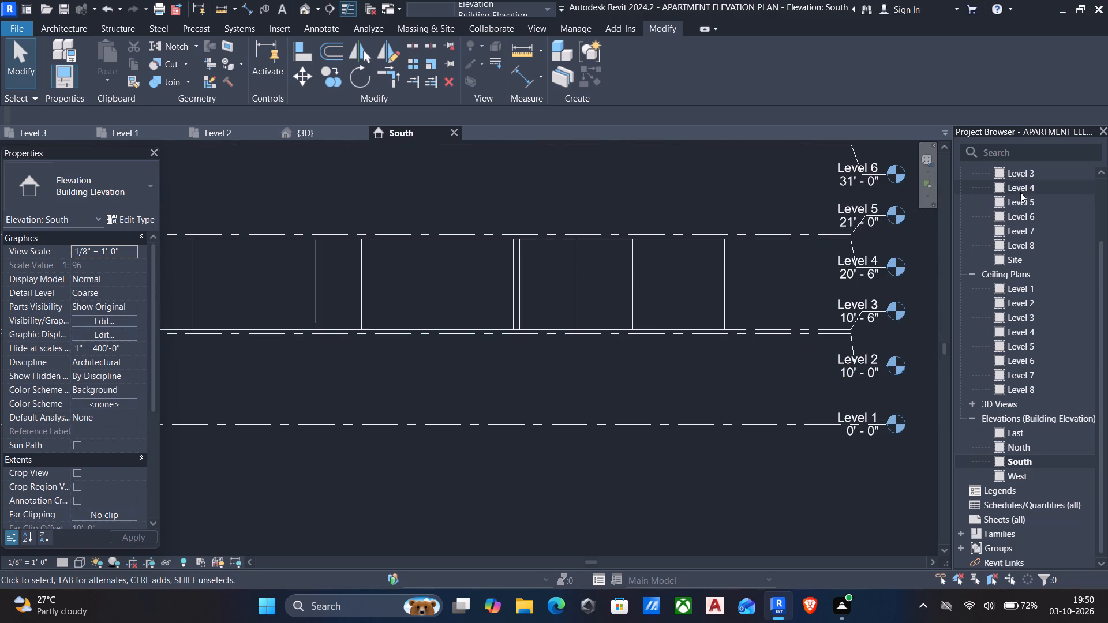
Open the Level 2 floor plan.
scroll(1011, 166, "up", 9)
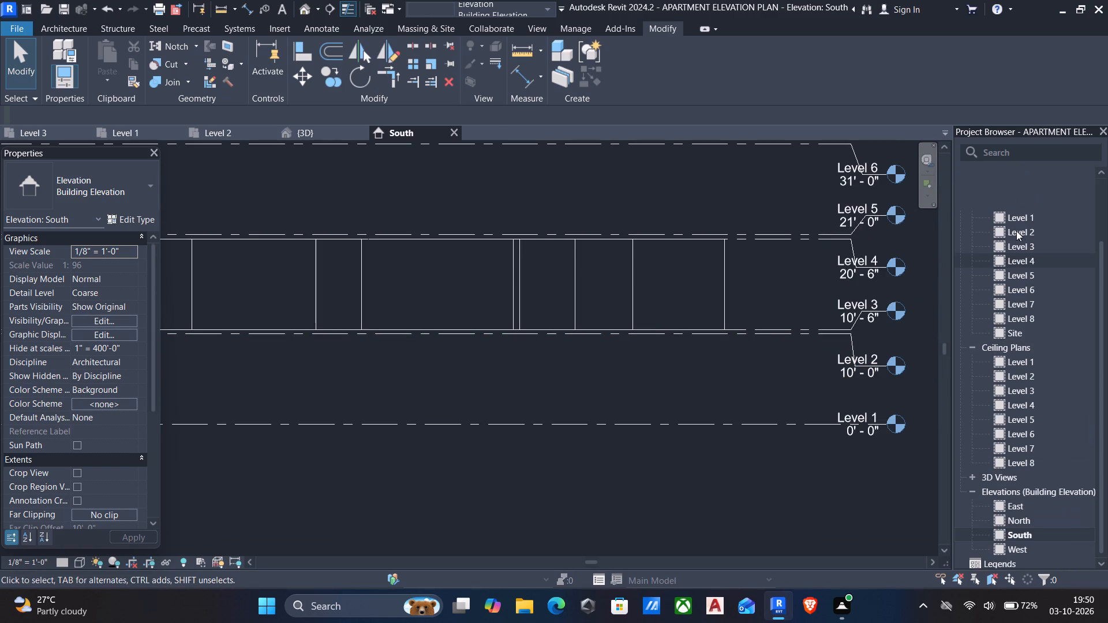
double_click(1019, 233)
scroll(692, 274, "down", 5)
scroll(677, 319, "up", 5)
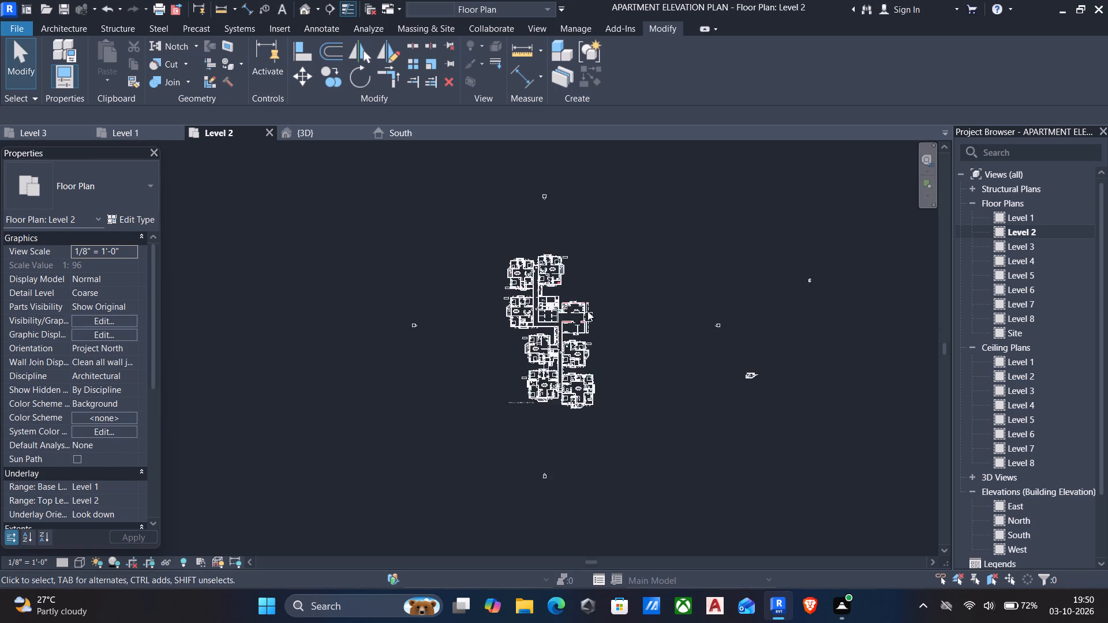
scroll(582, 313, "up", 8)
middle_click_drag(566, 301, 705, 322)
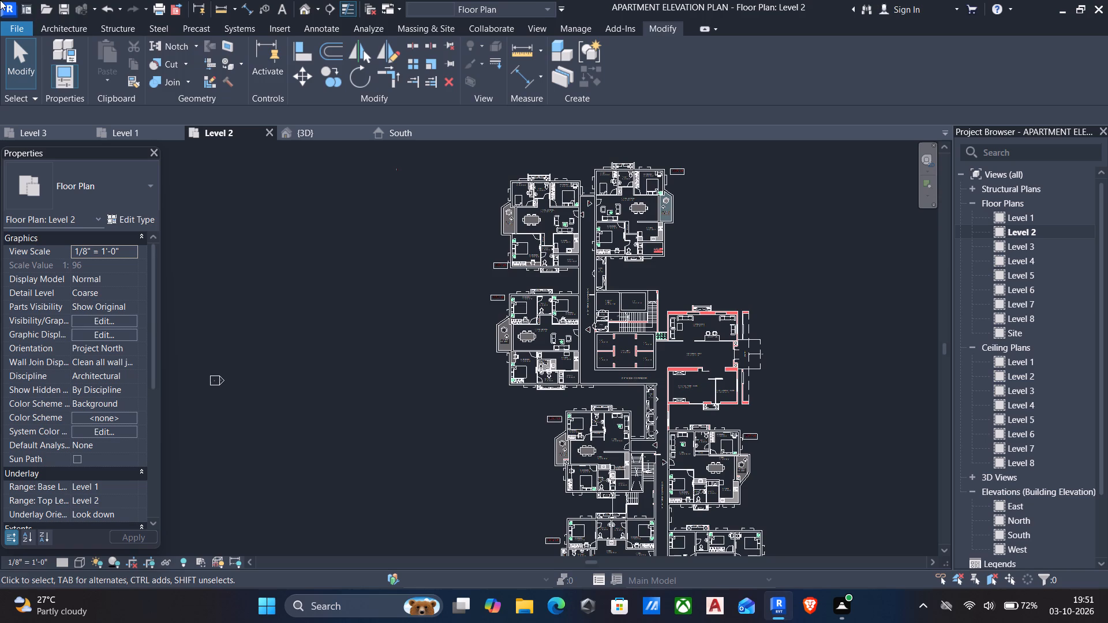
Start an architectural floor on Level 2 and duplicate the Generic - 12" floor type as 6" floor.
left_click(53, 29)
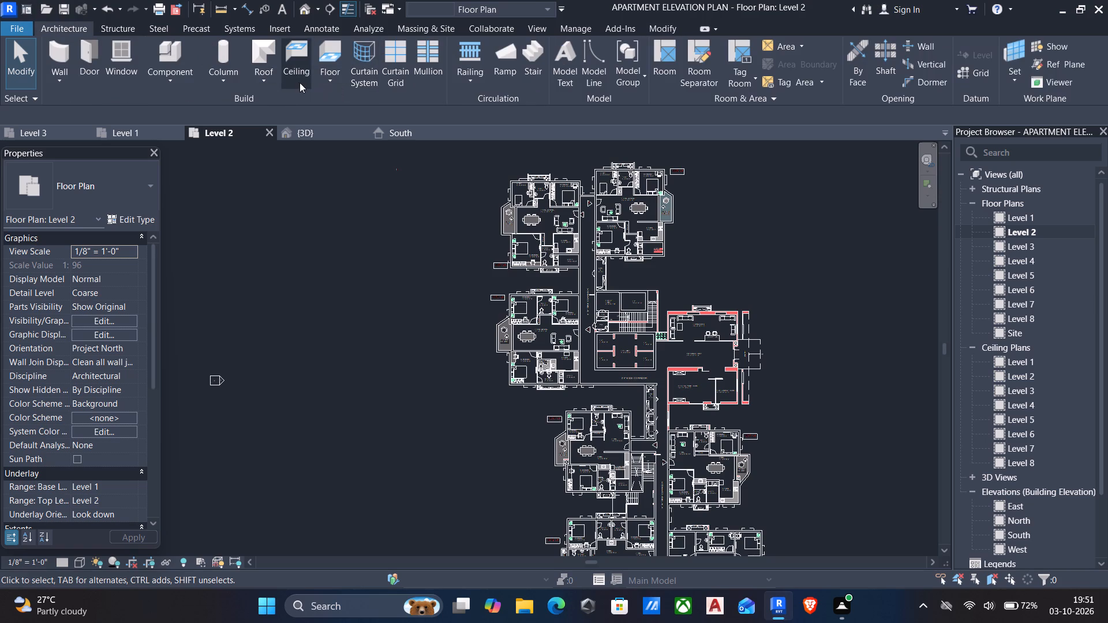
left_click(329, 81)
left_click(363, 110)
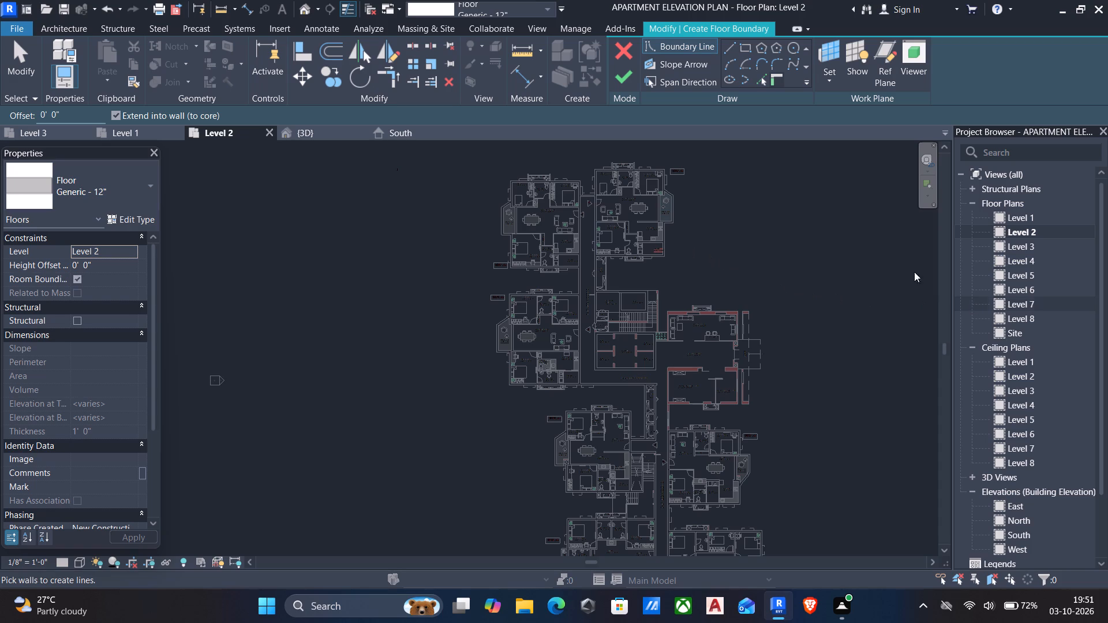
left_click(137, 214)
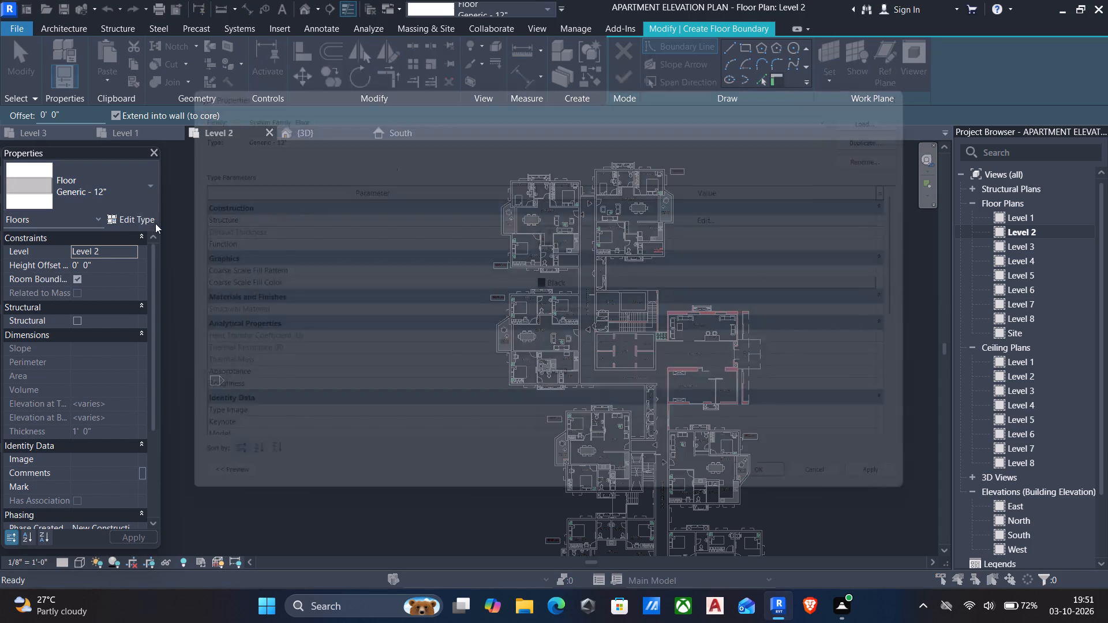
left_click(914, 124)
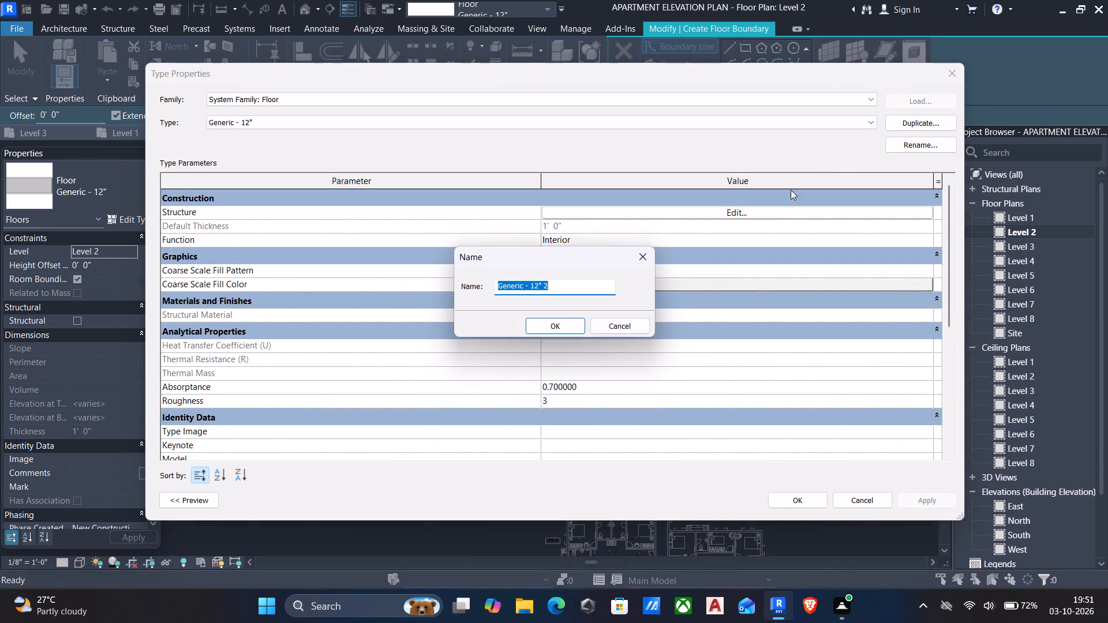
key("BackSpace")
type("6\"")
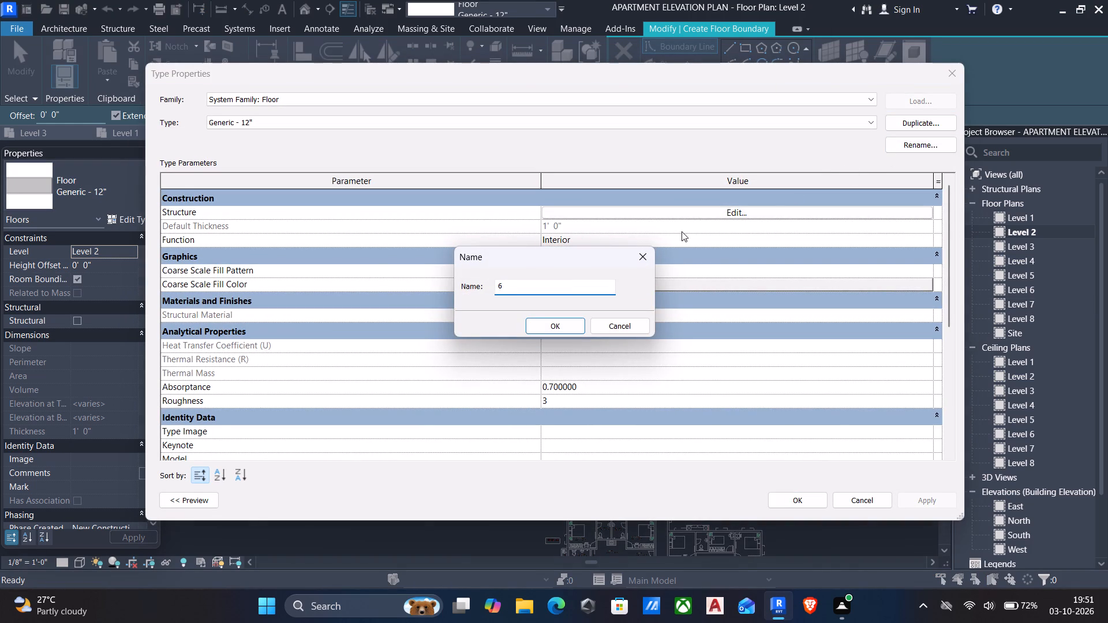
key("space")
type("floo")
key("r")
key("space")
left_click(557, 329)
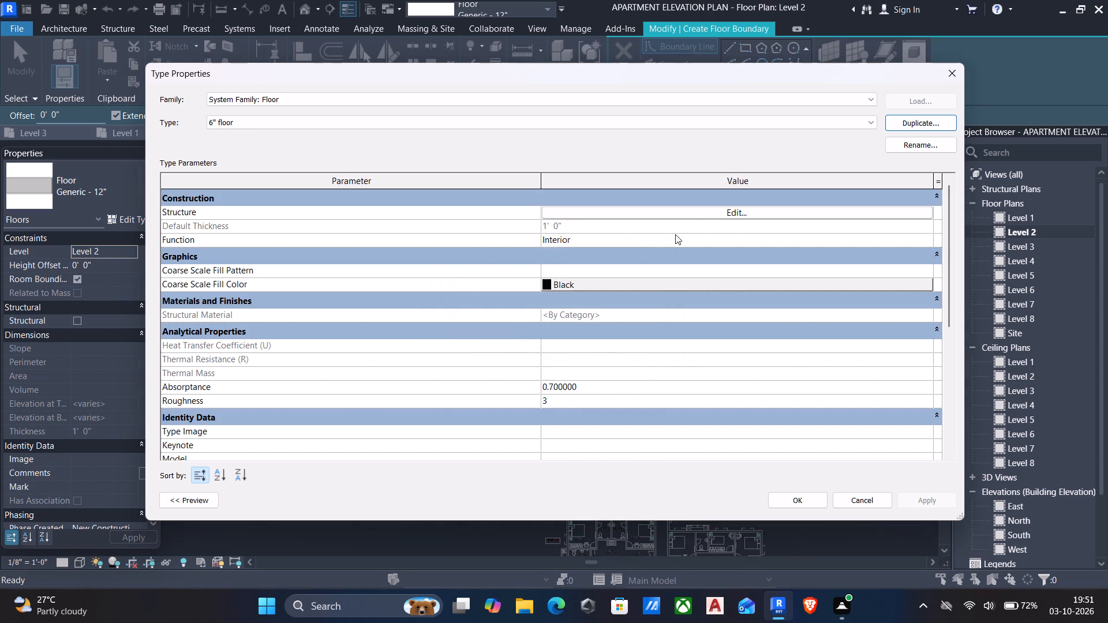
Set the structure layer thickness of the 6" floor type to 6" and apply the type.
left_click(747, 201)
left_click(752, 198)
left_click(749, 212)
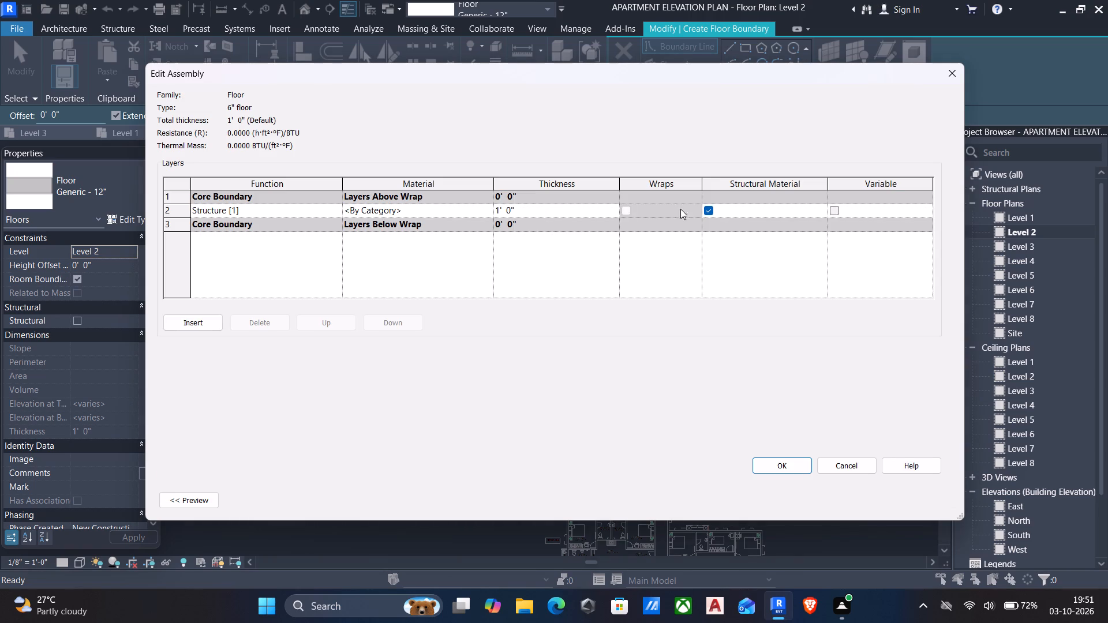
left_click(559, 207)
type("6\"")
key("Return")
left_click(770, 464)
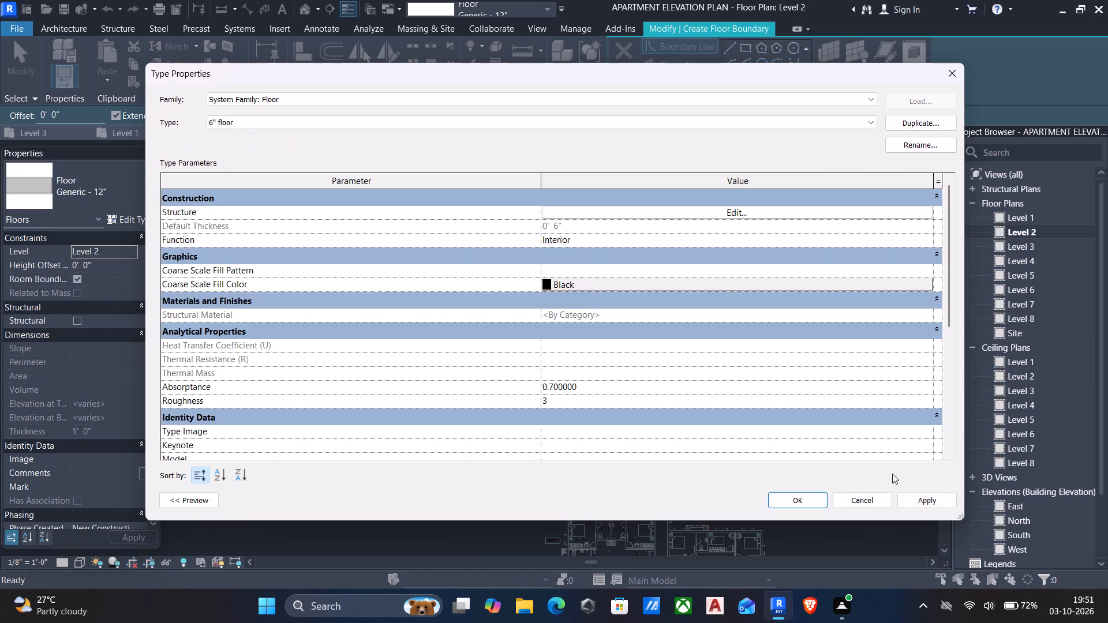
left_click(945, 502)
left_click(810, 495)
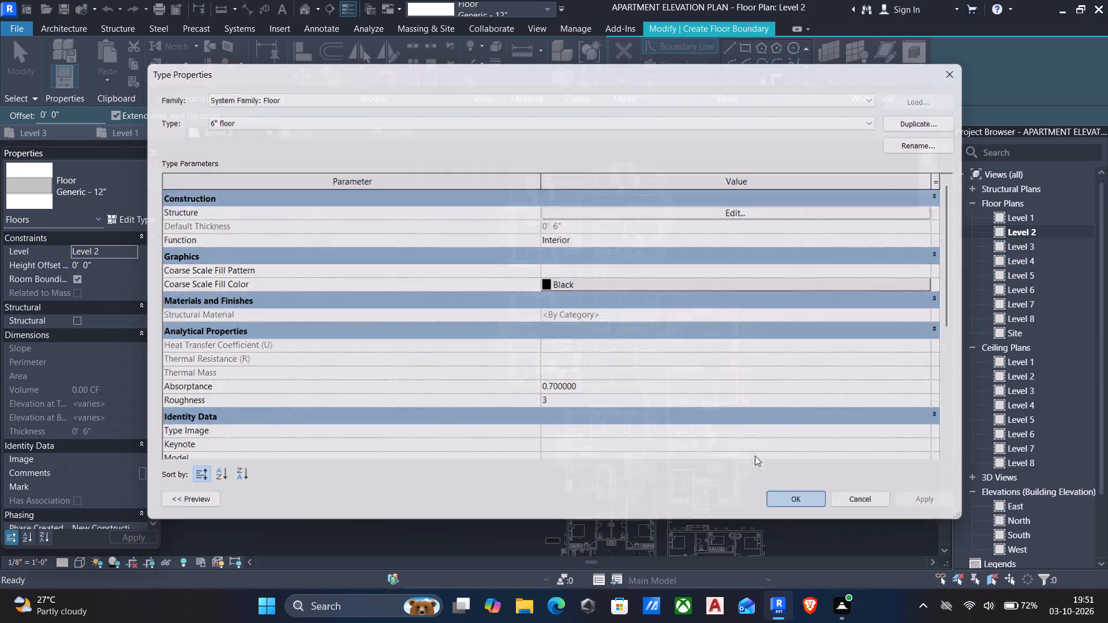
With Pick Lines, trace the floor boundary along the ODU ledge and the Study-to-Bedroom-1 outer wall of the first apartment, beside entry 7.
scroll(537, 230, "up", 3)
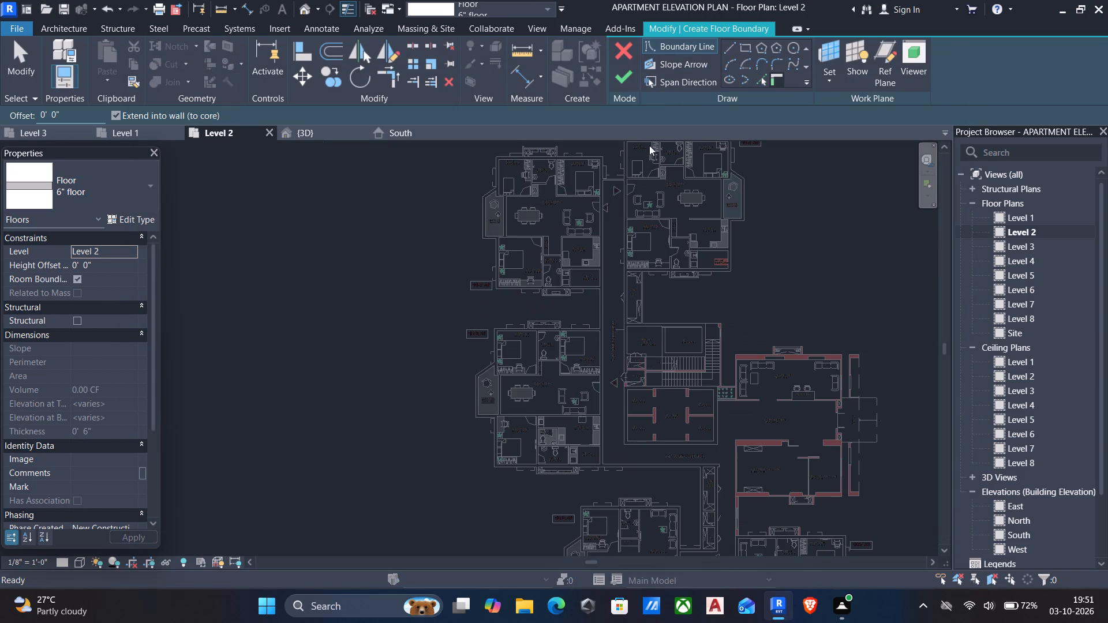
left_click(759, 78)
middle_click_drag(456, 197, 514, 260)
scroll(619, 192, "up", 5)
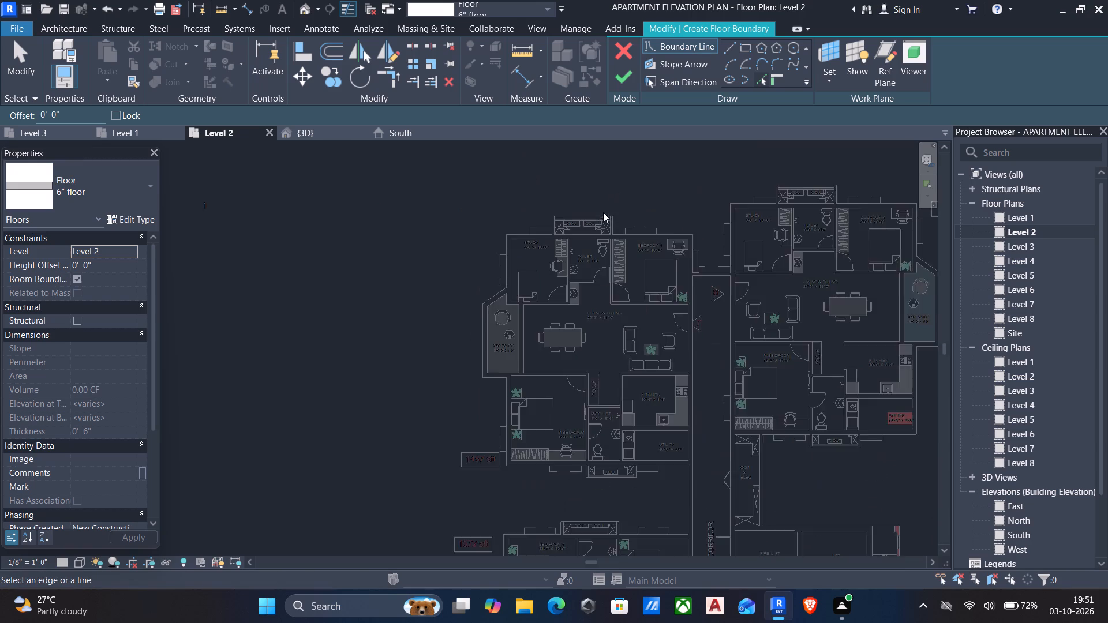
scroll(582, 230, "up", 4)
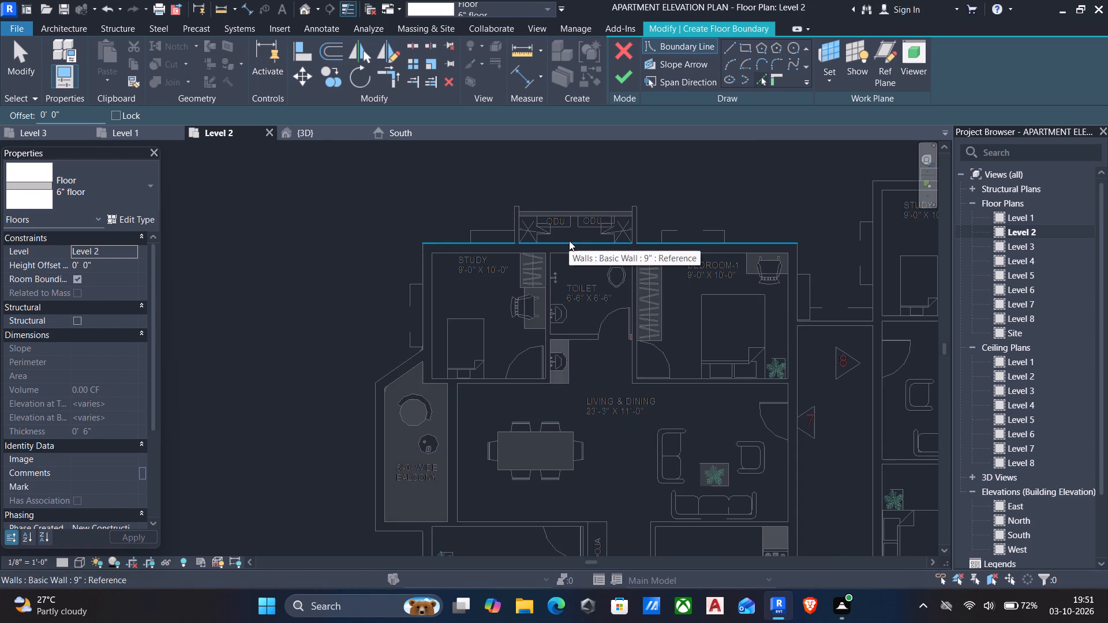
left_click(579, 210)
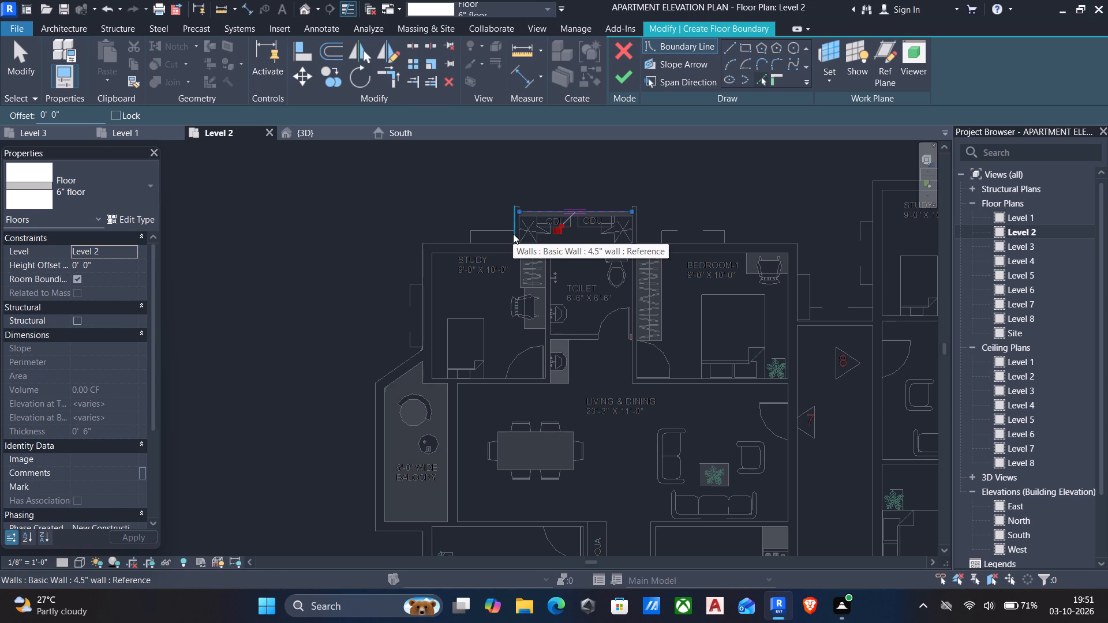
scroll(514, 234, "up", 4)
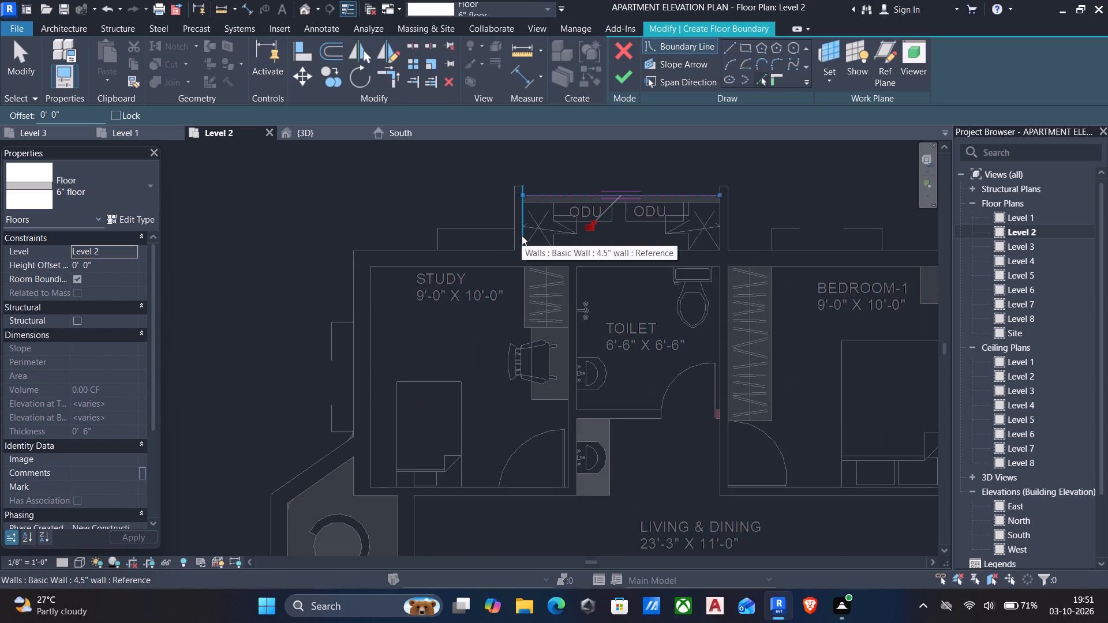
left_click(522, 235)
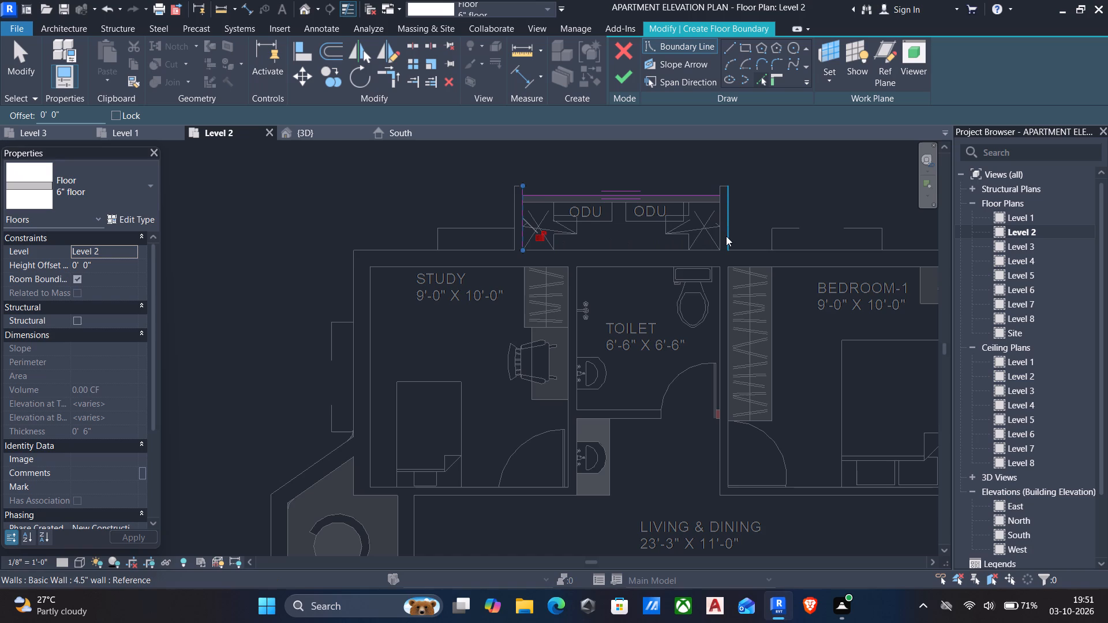
left_click(721, 240)
scroll(744, 260, "down", 2)
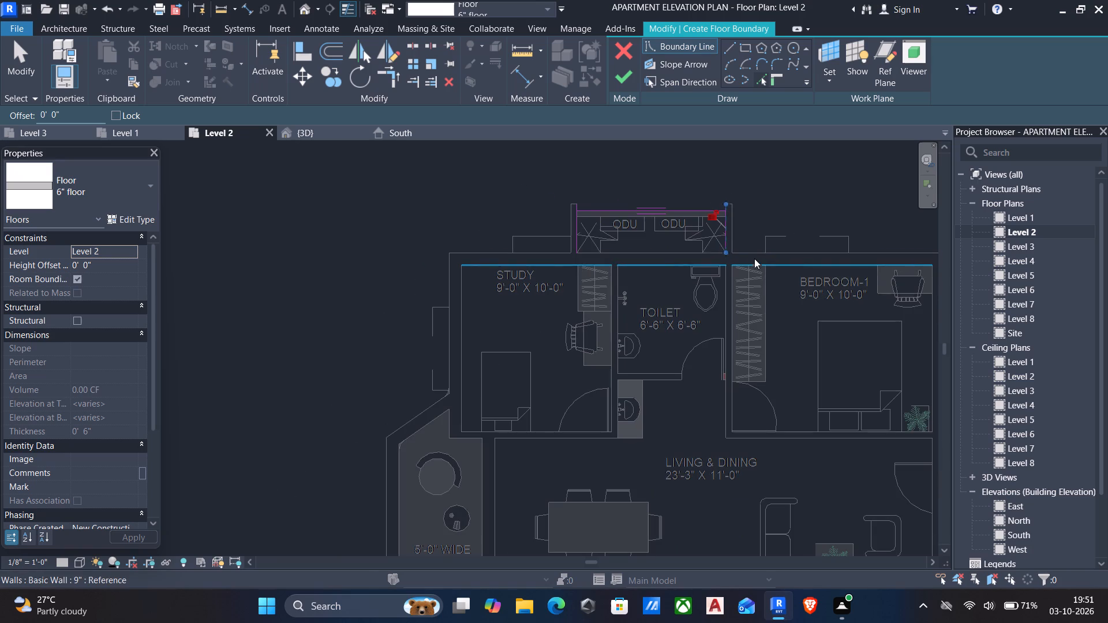
left_click(757, 255)
Add floor boundary lines along the first apartment's corridor-side wall, the corridor's end wall and the facing wall of apartment 8.
scroll(755, 258, "down", 3)
middle_click_drag(753, 269, 597, 245)
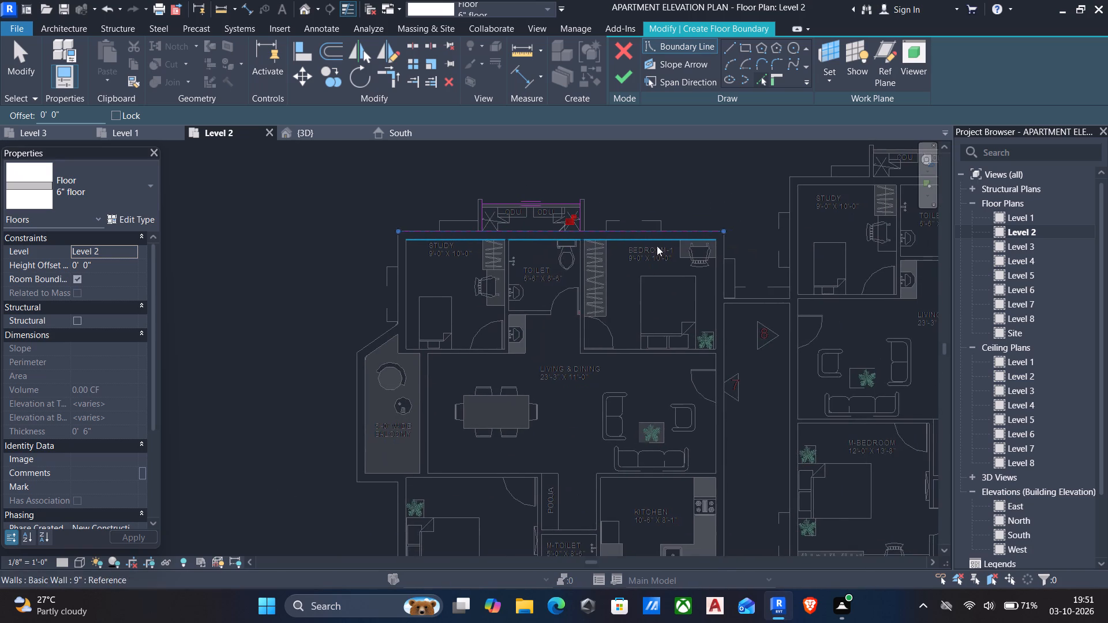
scroll(717, 250, "up", 2)
left_click(725, 250)
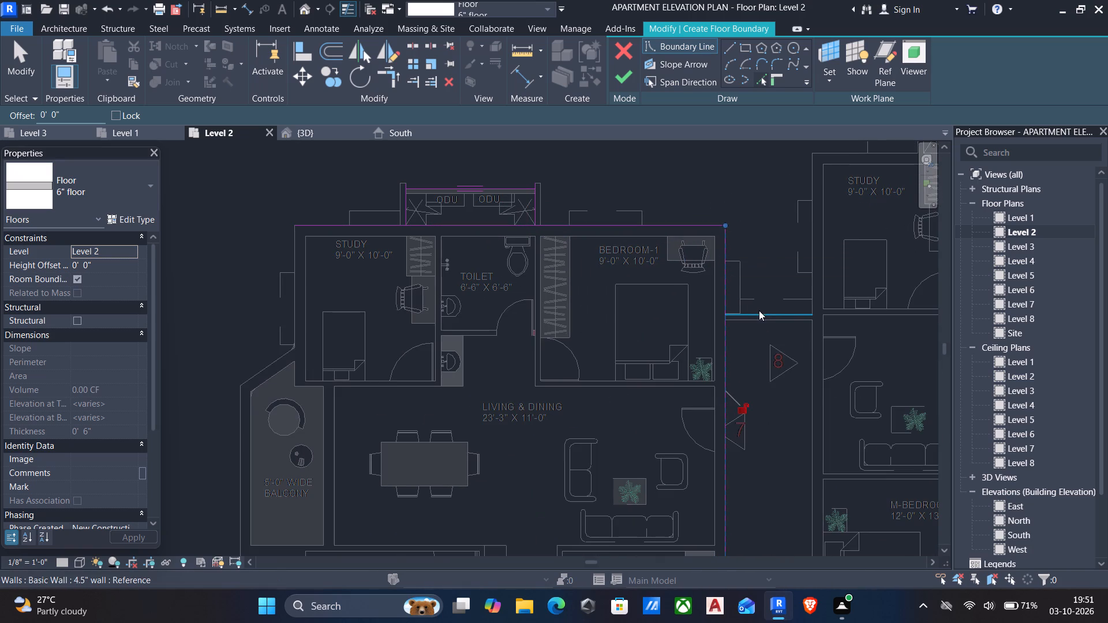
left_click(759, 310)
left_click(814, 279)
Add floor boundary lines along apartment 8's Study-to-Bedroom-1 outer wall and the outer edges of its ODU ledge.
scroll(806, 278, "down", 2)
middle_click_drag(800, 280, 786, 287)
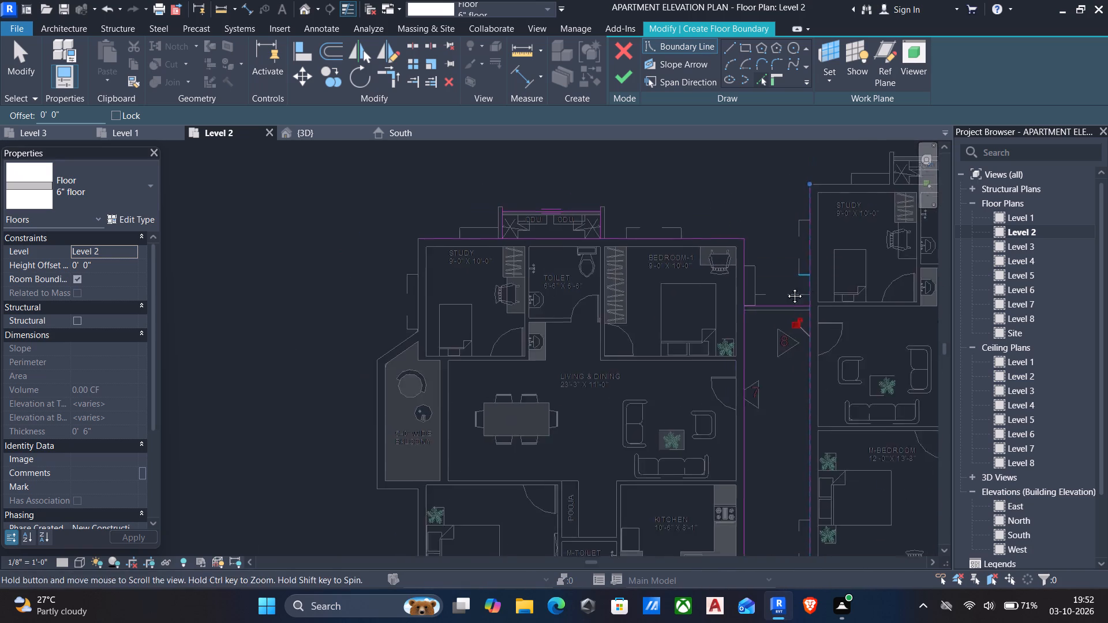
middle_click_drag(786, 287, 623, 358)
left_click(658, 260)
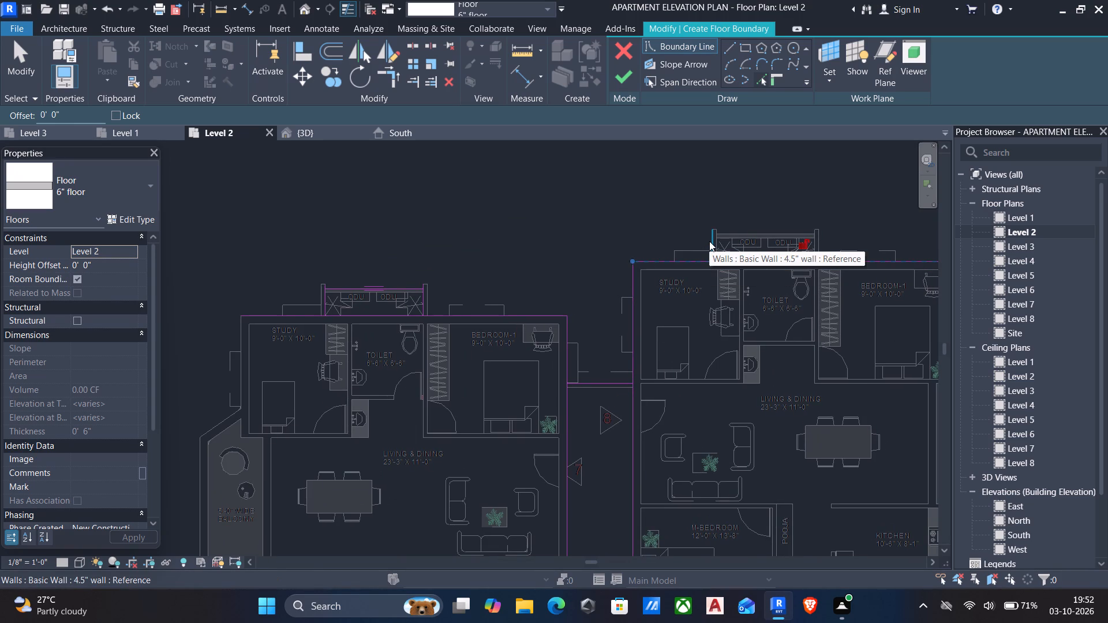
left_click(709, 241)
left_click(761, 231)
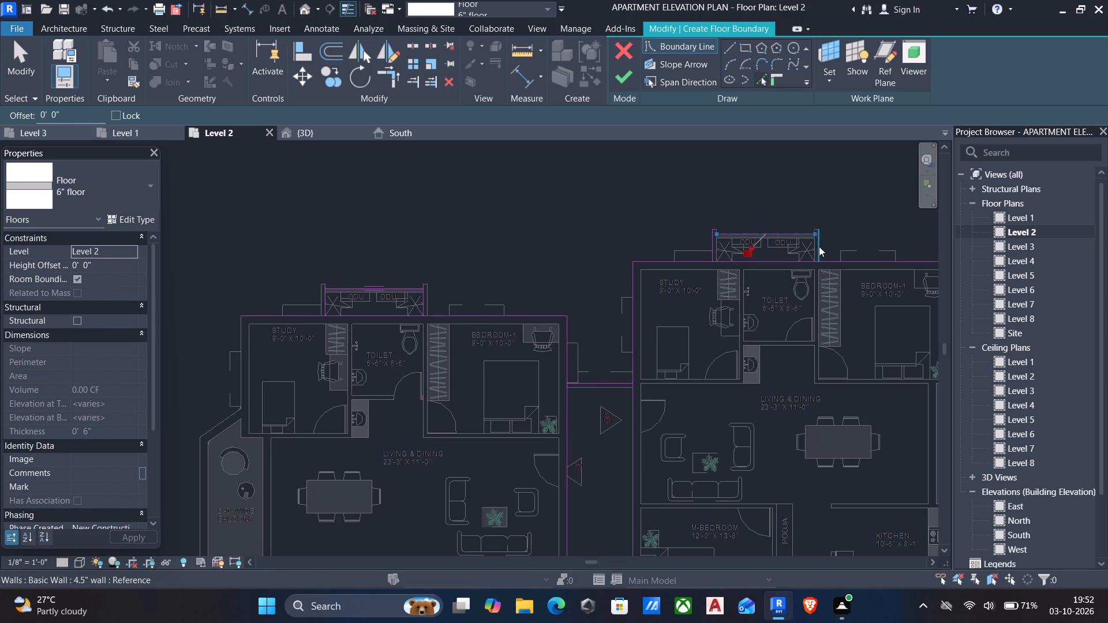
left_click(819, 248)
Add floor boundary lines on the end and inner face of the ODU ledge's side wall nearest apartment 8's Bedroom-1.
middle_click_drag(816, 254, 720, 268)
scroll(738, 265, "up", 5)
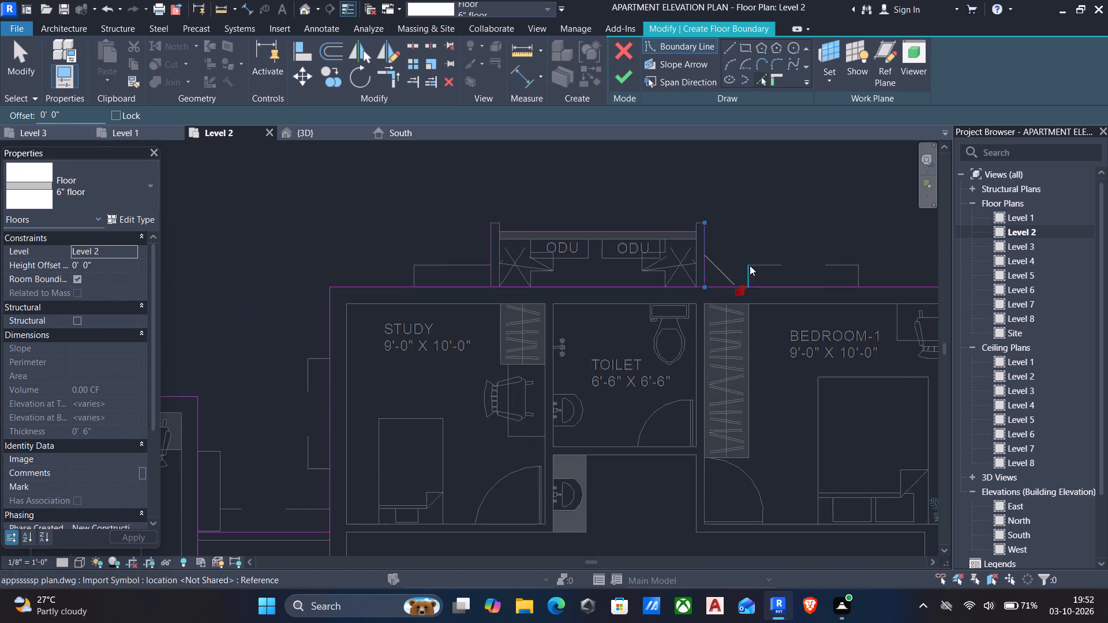
scroll(753, 262, "up", 4)
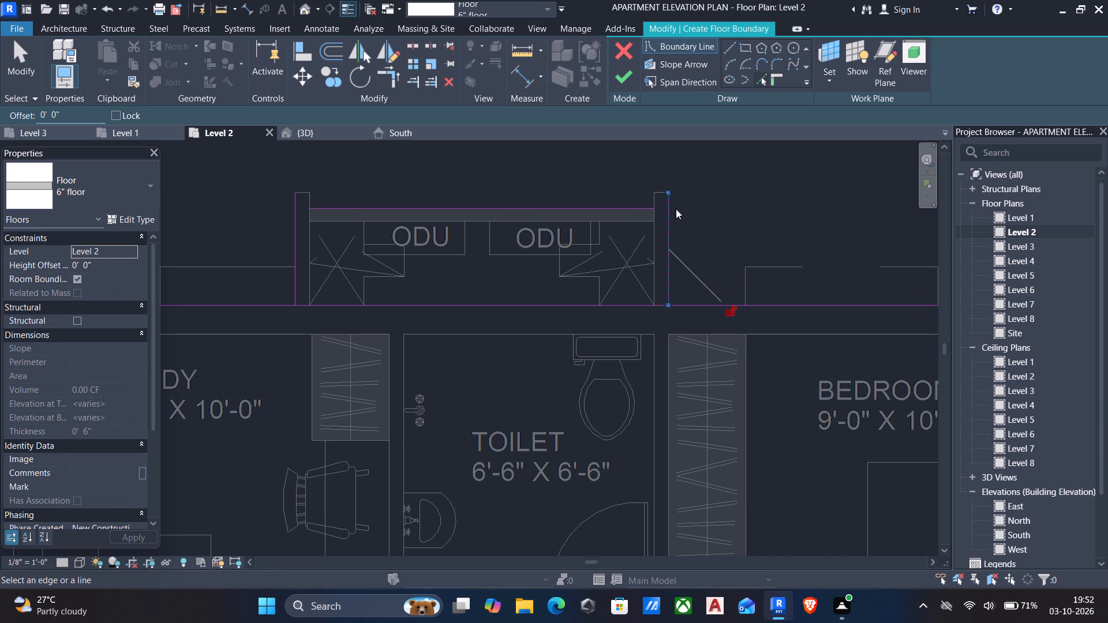
scroll(656, 186, "up", 4)
left_click(658, 198)
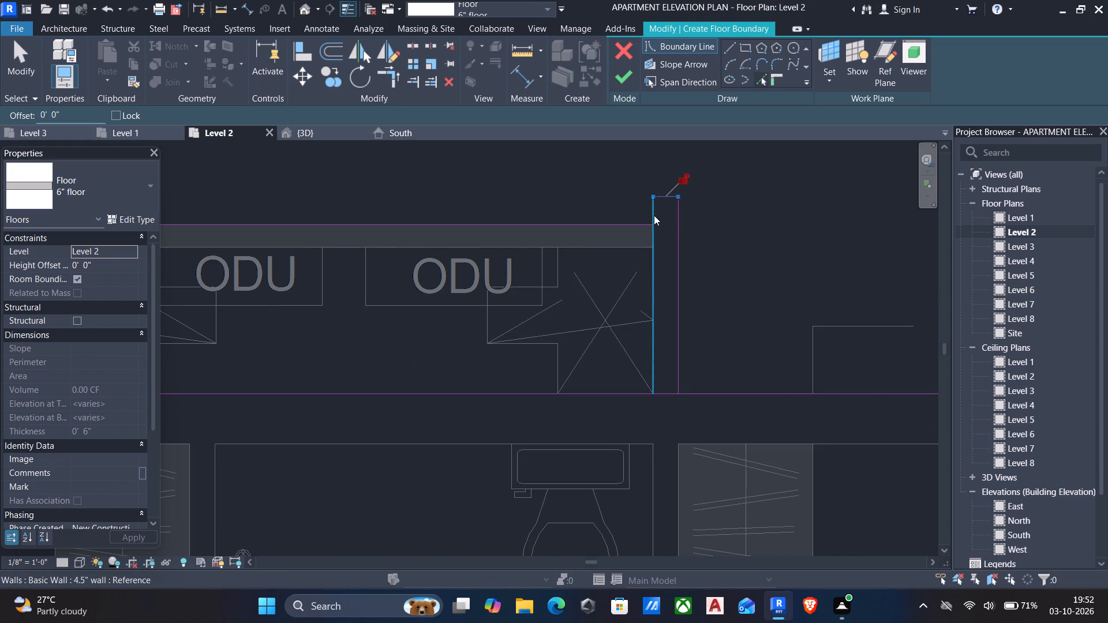
scroll(654, 231, "down", 6)
scroll(692, 283, "down", 1)
scroll(665, 244, "up", 1)
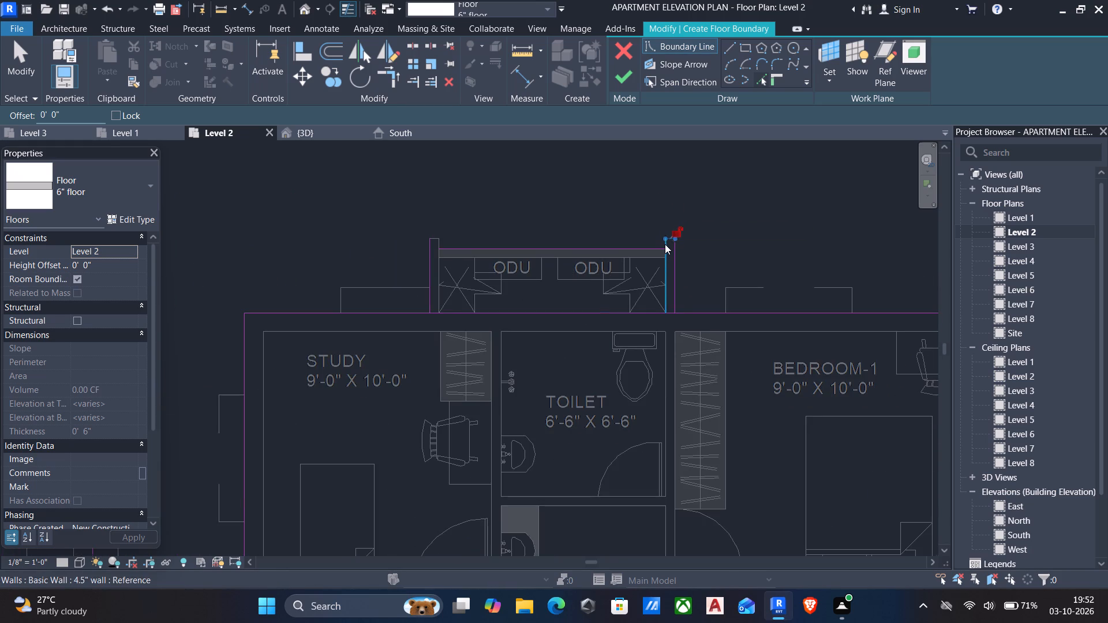
scroll(665, 244, "up", 4)
left_click(665, 246)
Add floor boundary lines along apartment 8's Bedroom-1 side wall and the angled and long outer edges of its balcony.
scroll(667, 253, "down", 6)
middle_click_drag(686, 299, 597, 277)
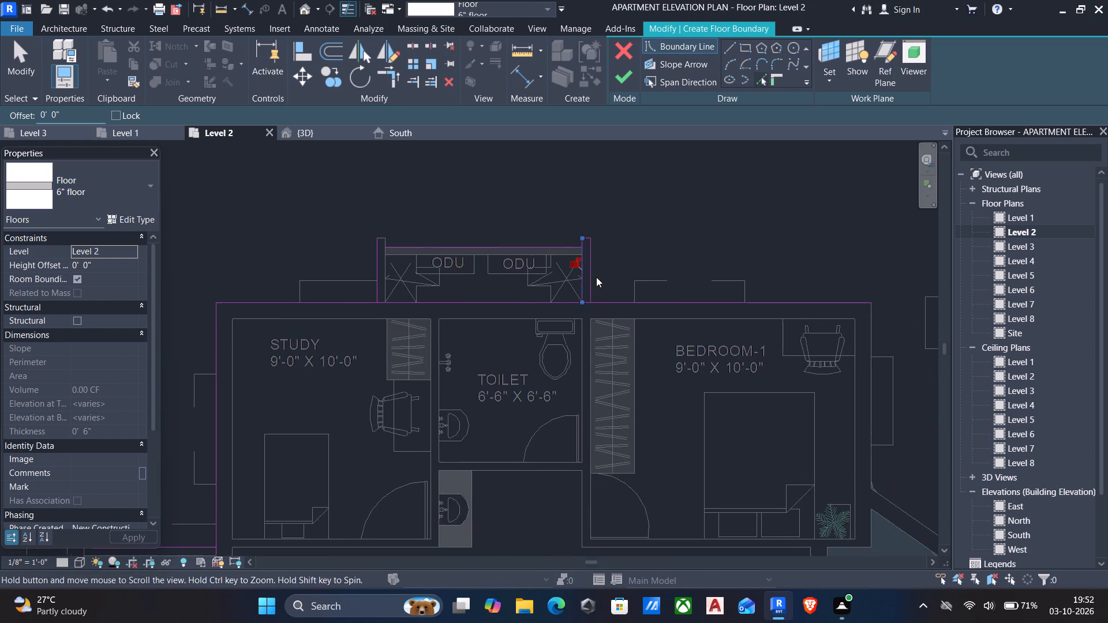
scroll(605, 286, "down", 3)
middle_click_drag(676, 333, 584, 289)
scroll(670, 295, "up", 4)
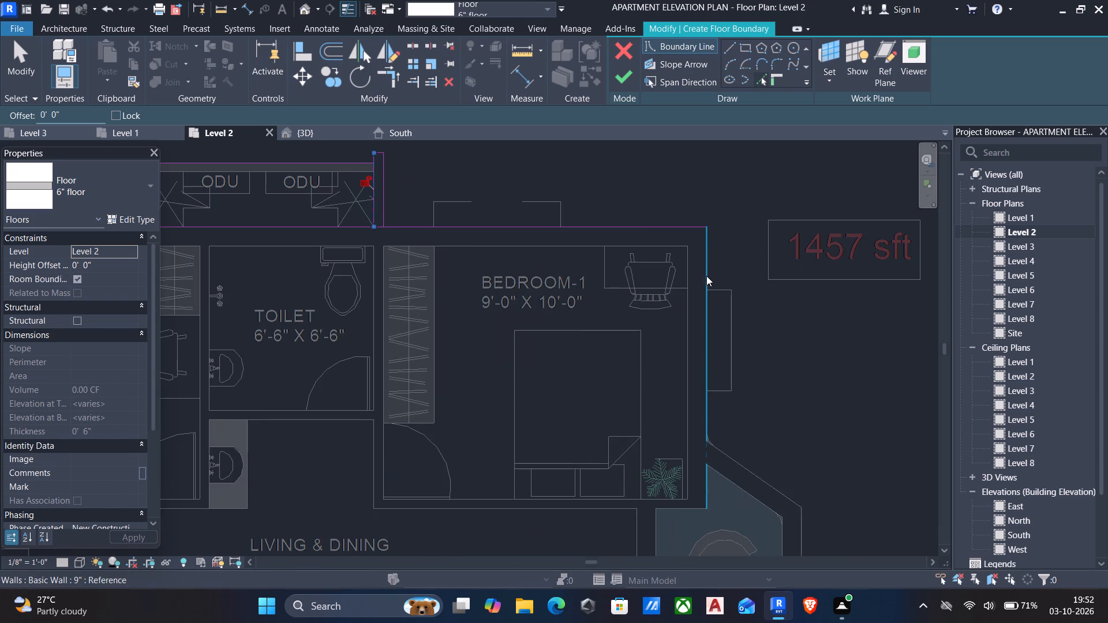
left_click(708, 271)
scroll(704, 322, "down", 4)
middle_click_drag(707, 395, 646, 322)
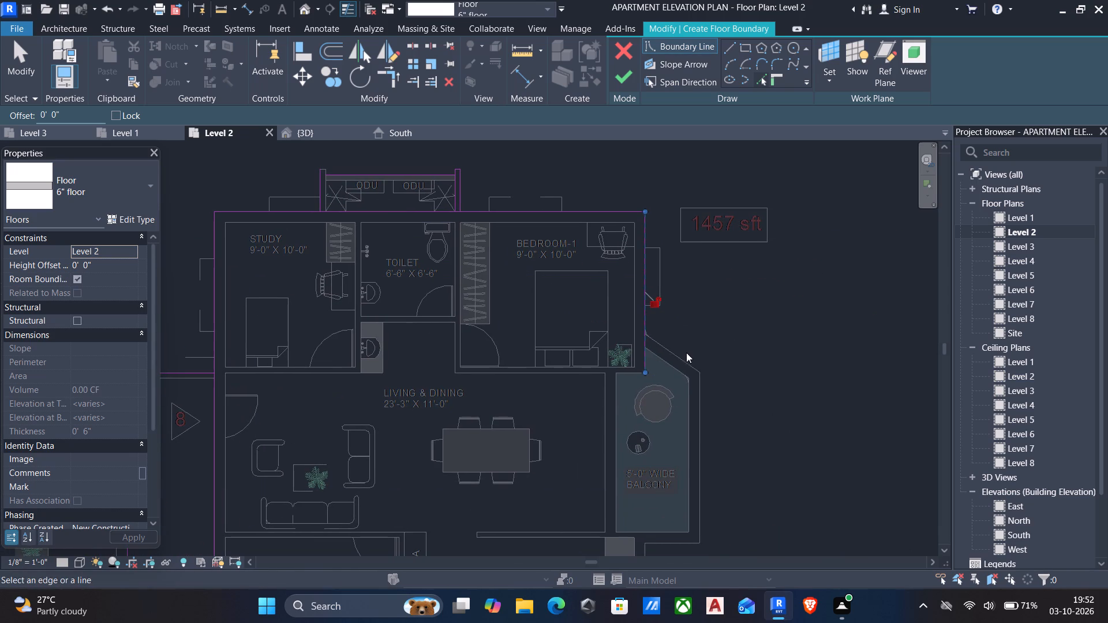
left_click(682, 355)
left_click(699, 383)
Add floor boundary lines along the balcony's kitchen-end edge, the kitchen's outer side wall and the apartment's lower outer wall.
middle_click_drag(729, 463, 749, 351)
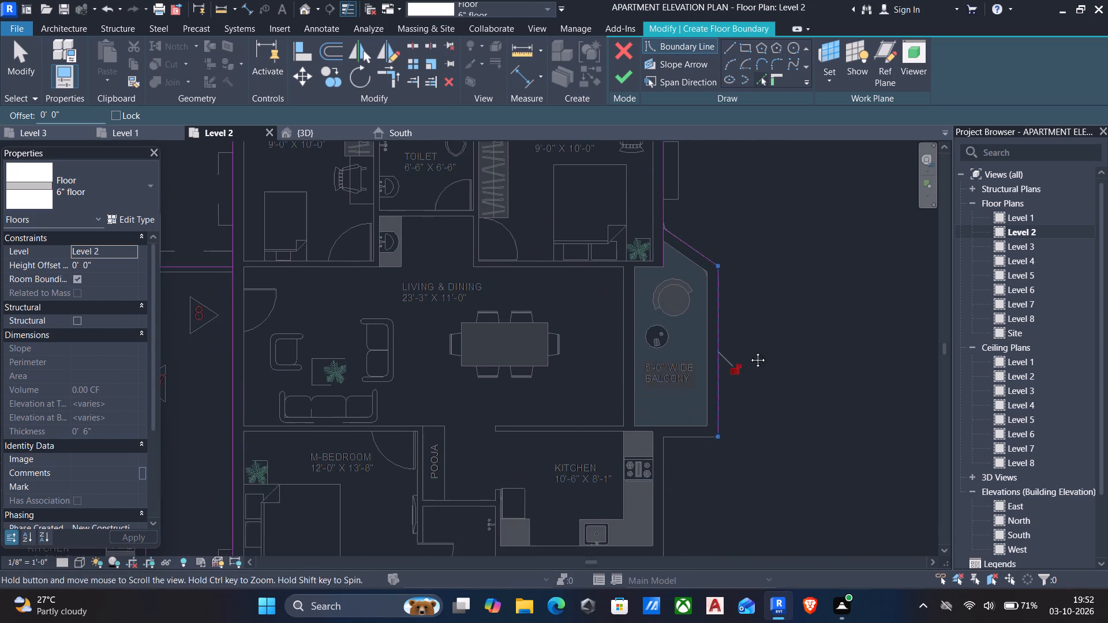
middle_click_drag(749, 351, 750, 349)
scroll(695, 431, "up", 4)
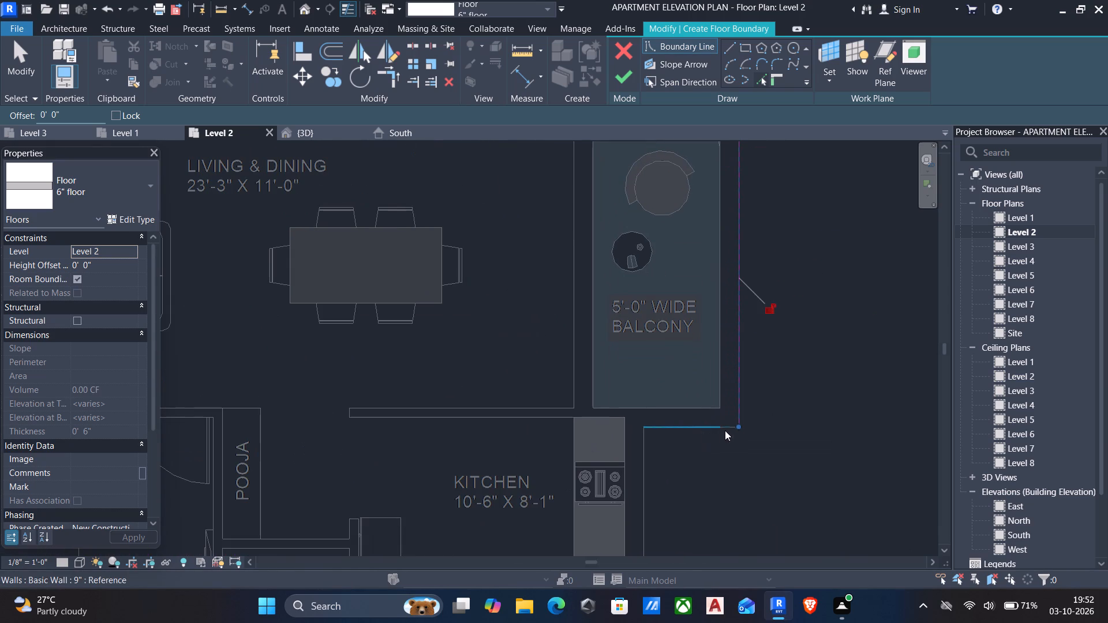
left_click(731, 424)
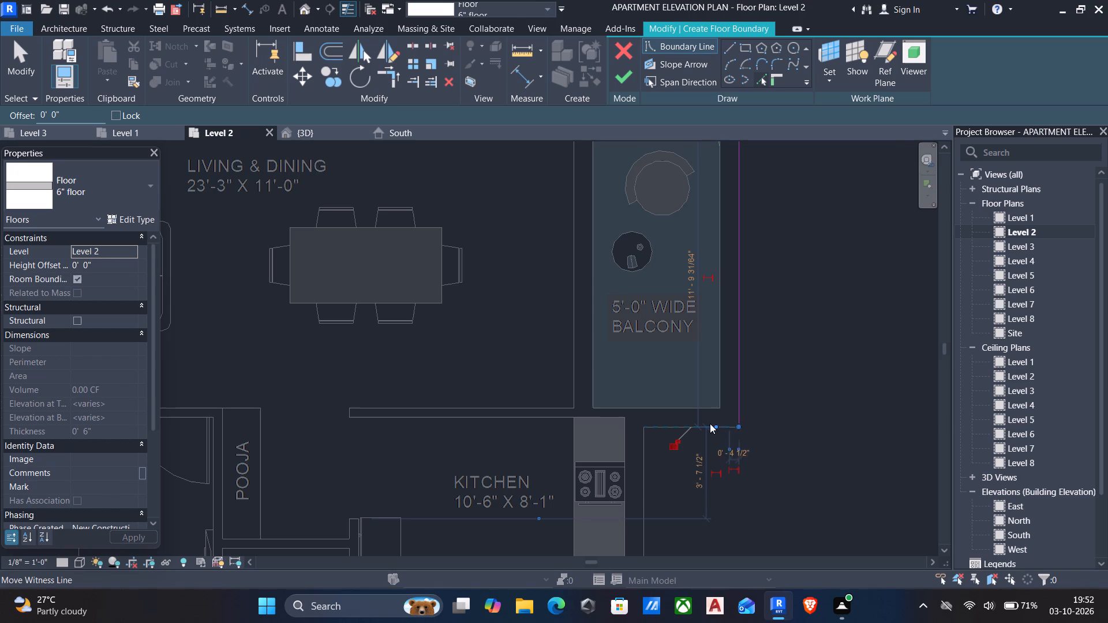
key("Escape")
left_click(689, 429)
scroll(682, 455, "down", 1)
middle_click_drag(682, 462, 720, 370)
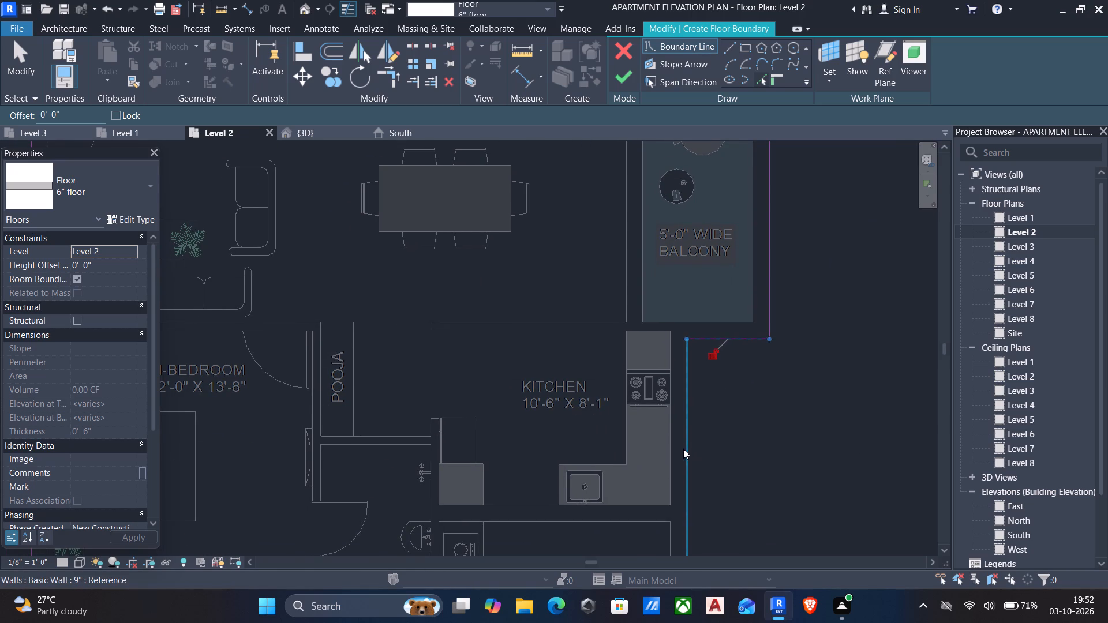
left_click(684, 448)
scroll(692, 459, "down", 4)
middle_click_drag(705, 475, 755, 403)
middle_click_drag(772, 452, 786, 421)
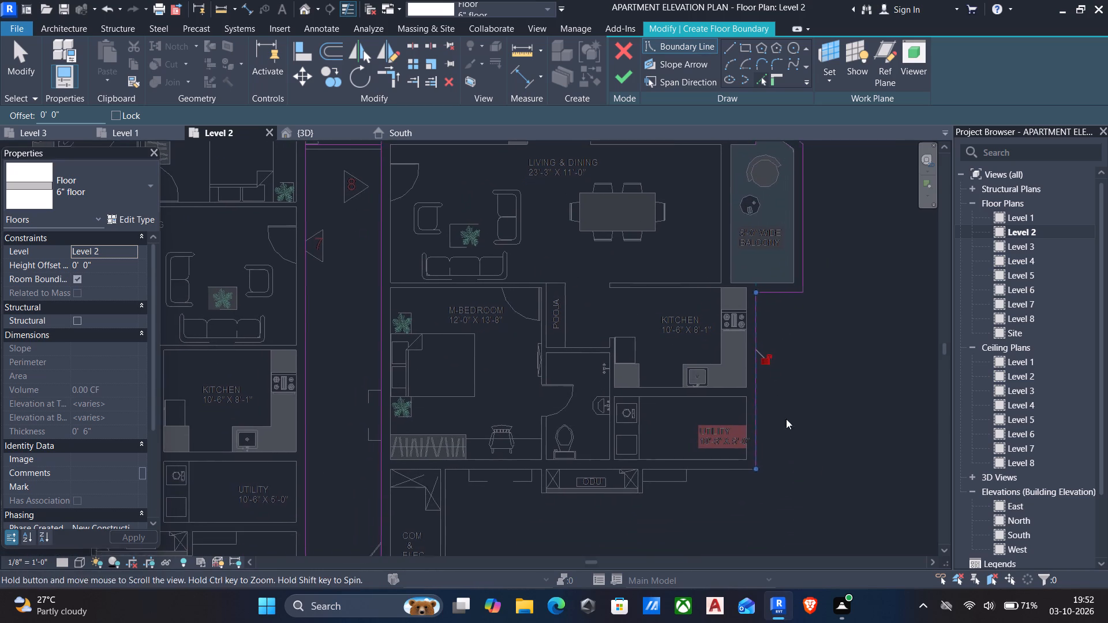
left_click(736, 465)
Add floor boundary lines along the outer side of the COM & ELEC shaft and the upper edge of the fire lift lobby, lift and staircase.
scroll(710, 464, "down", 2)
middle_click_drag(698, 470, 762, 320)
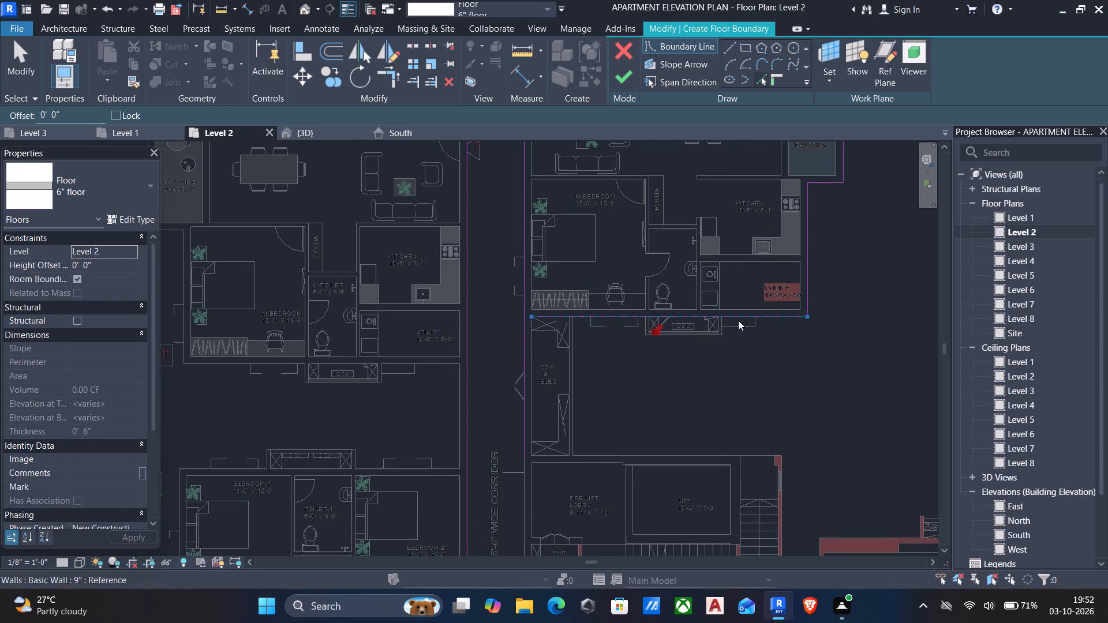
scroll(577, 327, "up", 2)
left_click(574, 336)
scroll(583, 393, "down", 2)
middle_click_drag(590, 408, 598, 372)
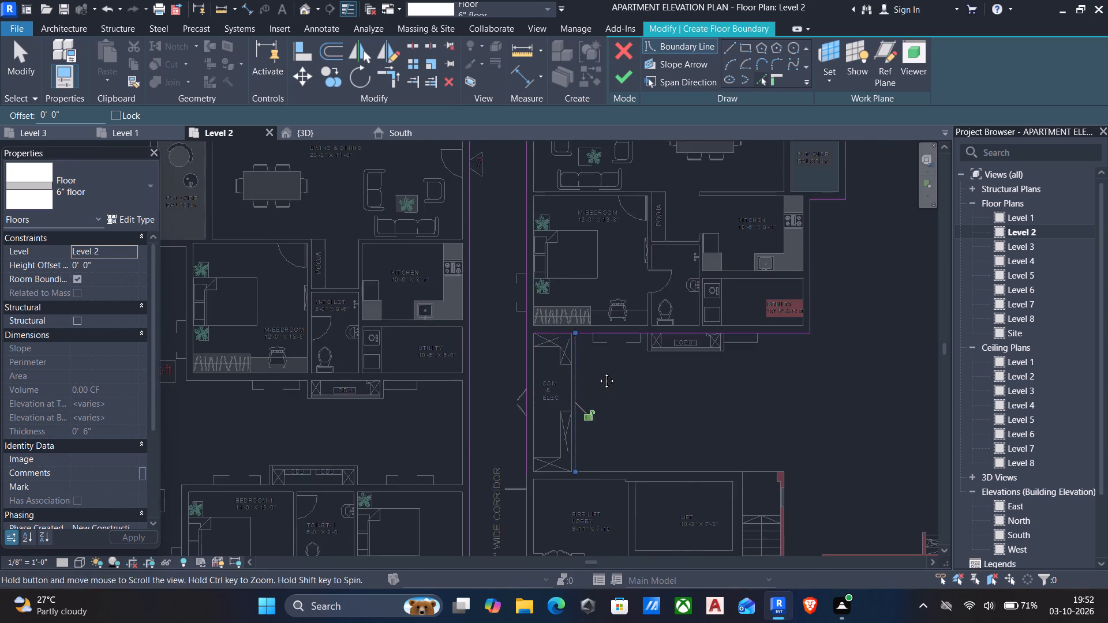
middle_click_drag(598, 372, 598, 365)
left_click(618, 429)
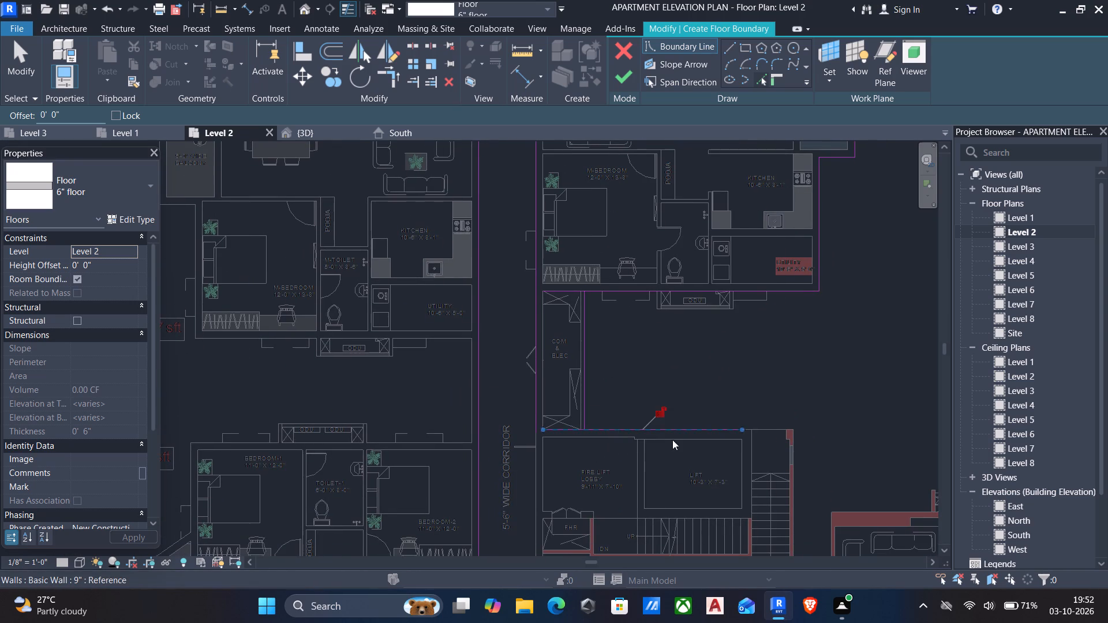
scroll(761, 444, "down", 2)
middle_click_drag(772, 452, 759, 425)
scroll(757, 415, "up", 5)
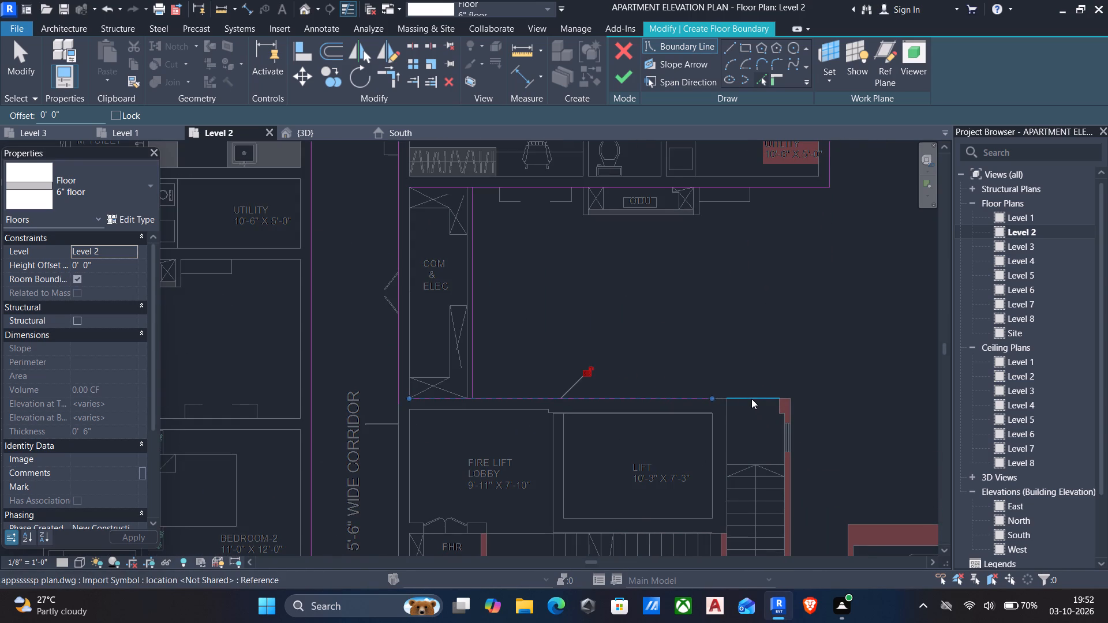
left_click(751, 399)
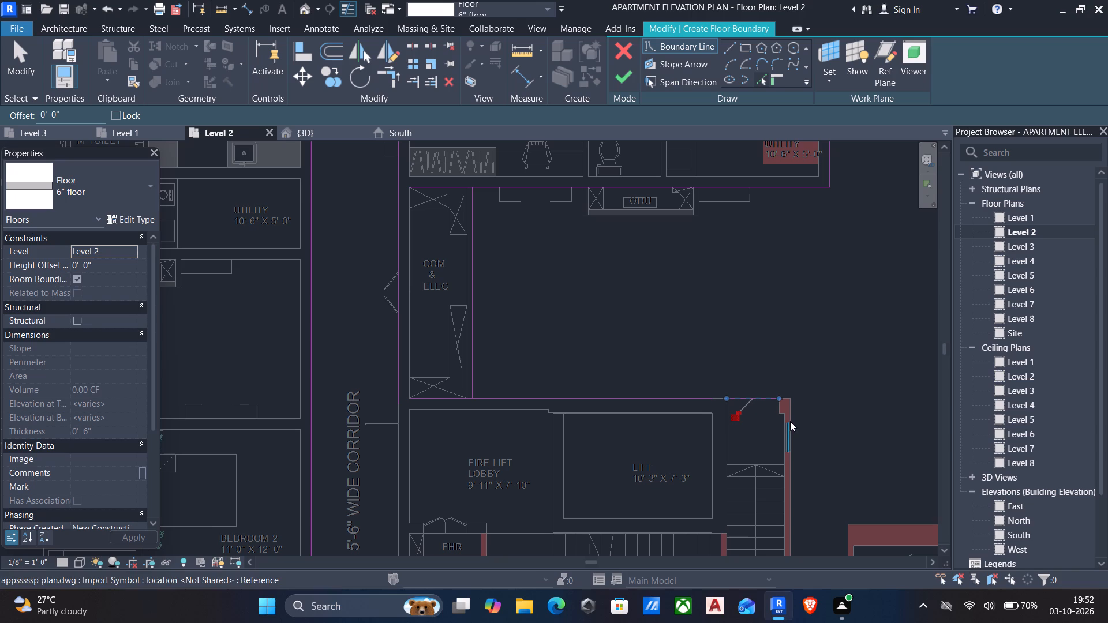
Add floor boundary lines along the staircase's outer wall, the short wall above the planter and the lounge's adjoining side wall.
left_click(788, 407)
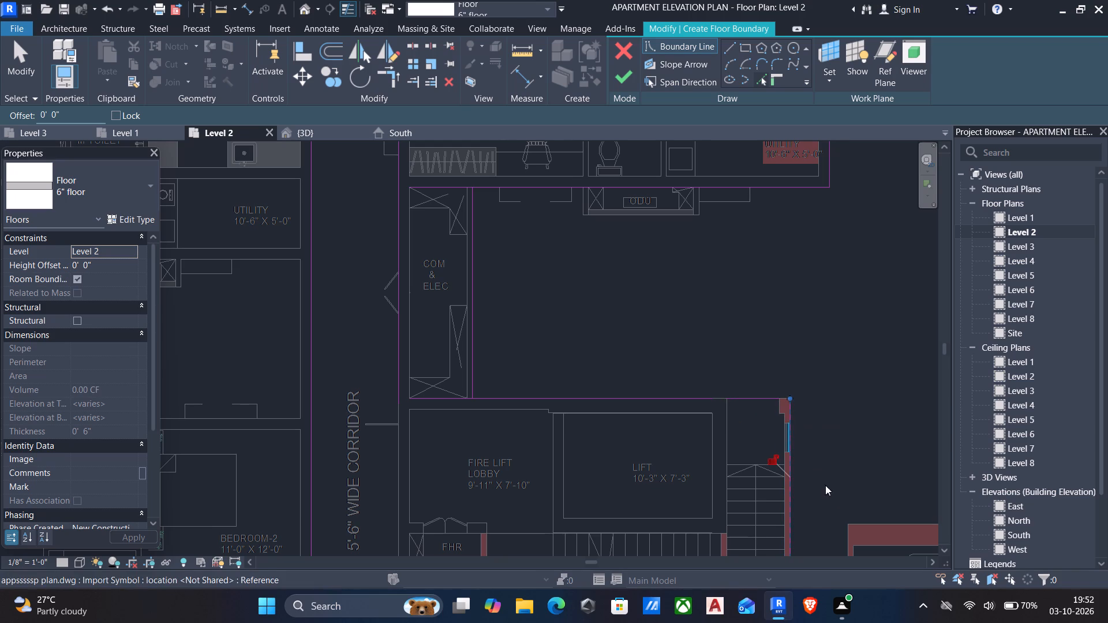
middle_click_drag(825, 488, 794, 399)
scroll(796, 404, "down", 3)
middle_click_drag(817, 482, 807, 401)
scroll(799, 450, "up", 5)
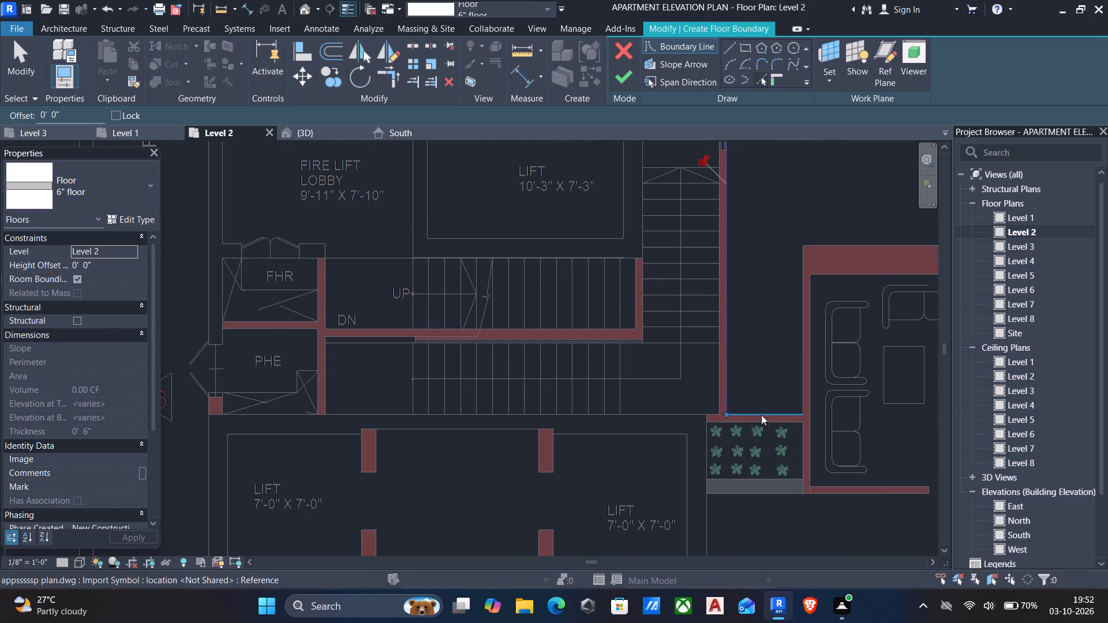
left_click(760, 412)
scroll(760, 412, "down", 2)
left_click(790, 383)
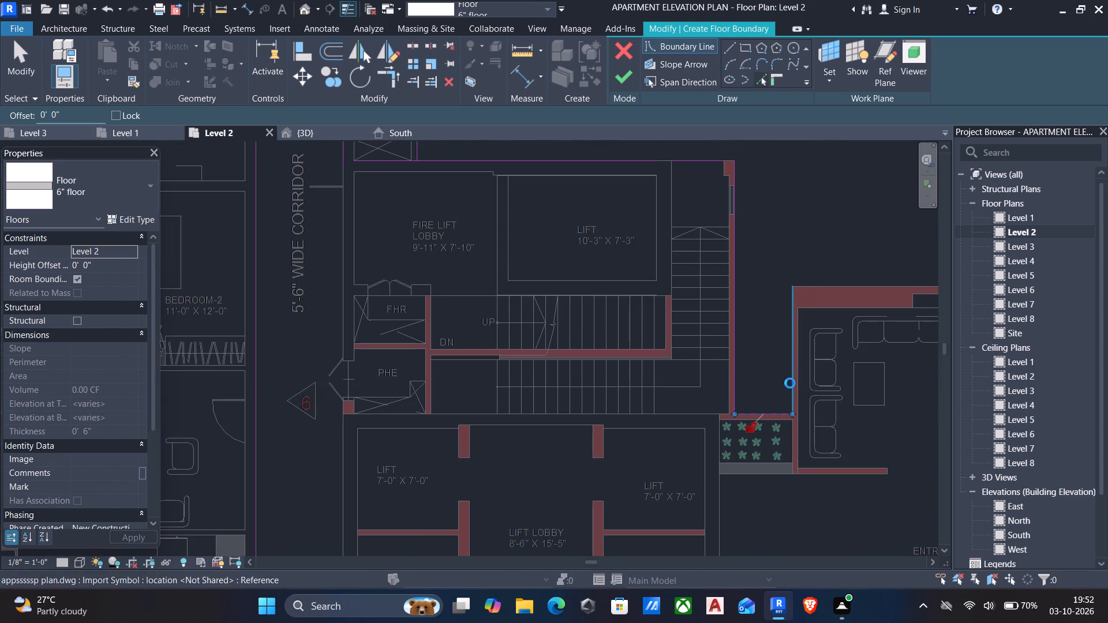
Add floor boundary lines along the lounge's upper outer wall, the planter-side stub wall of its projecting ledge and the ledge's front line.
scroll(787, 386, "up", 1)
middle_click_drag(786, 387, 714, 453)
left_click(795, 339)
middle_click_drag(792, 347, 648, 418)
left_click(753, 392)
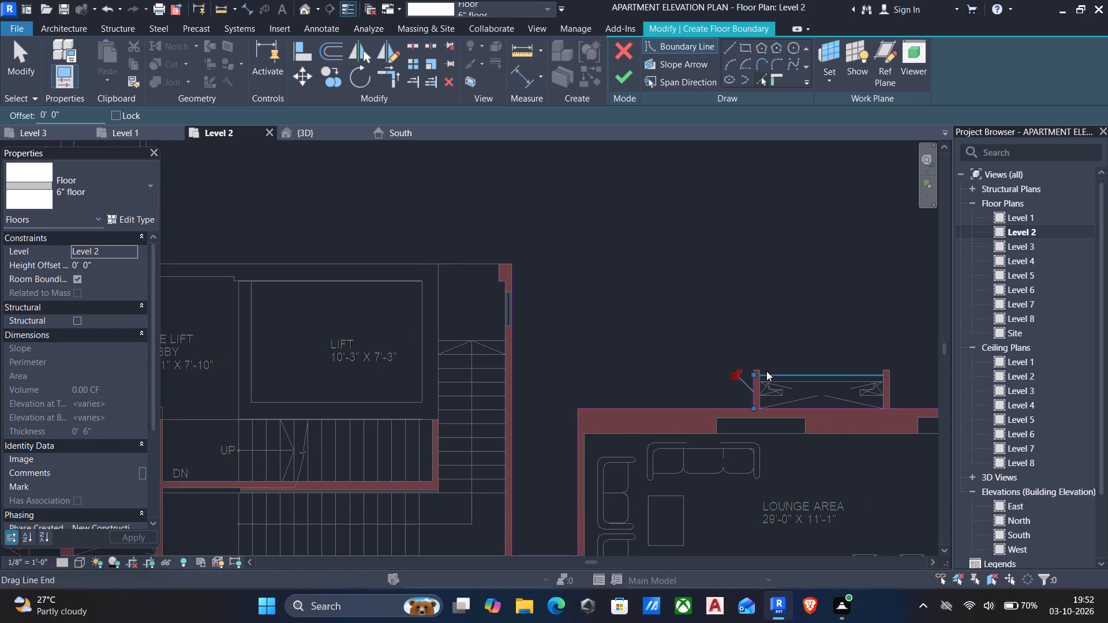
scroll(768, 366, "up", 9)
left_click(736, 378)
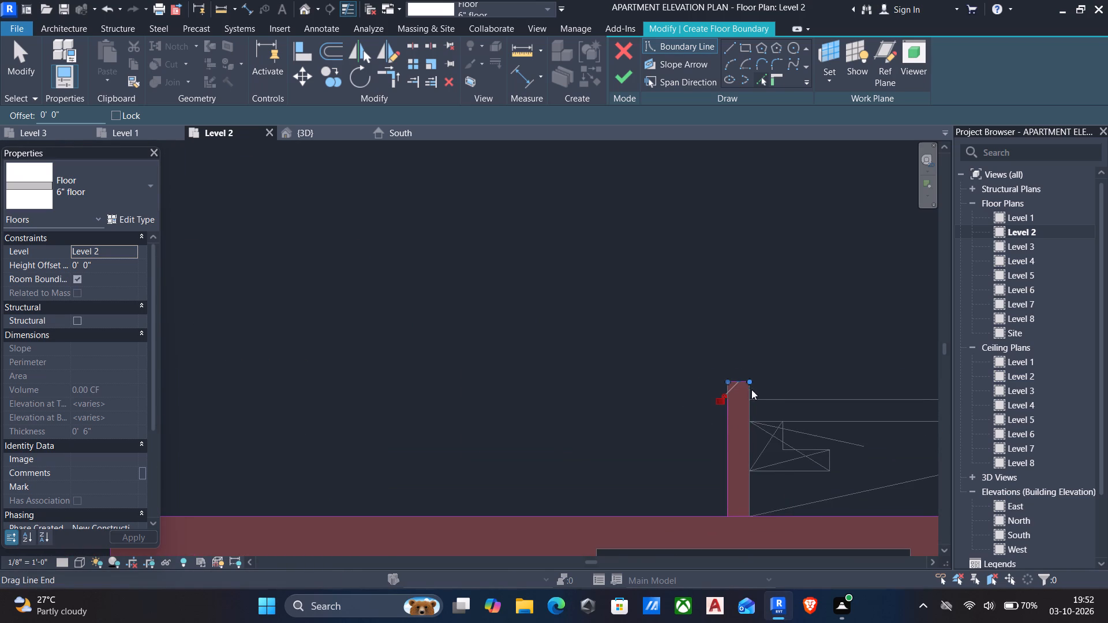
left_click(776, 398)
scroll(754, 391, "down", 3)
middle_click_drag(754, 399, 725, 397)
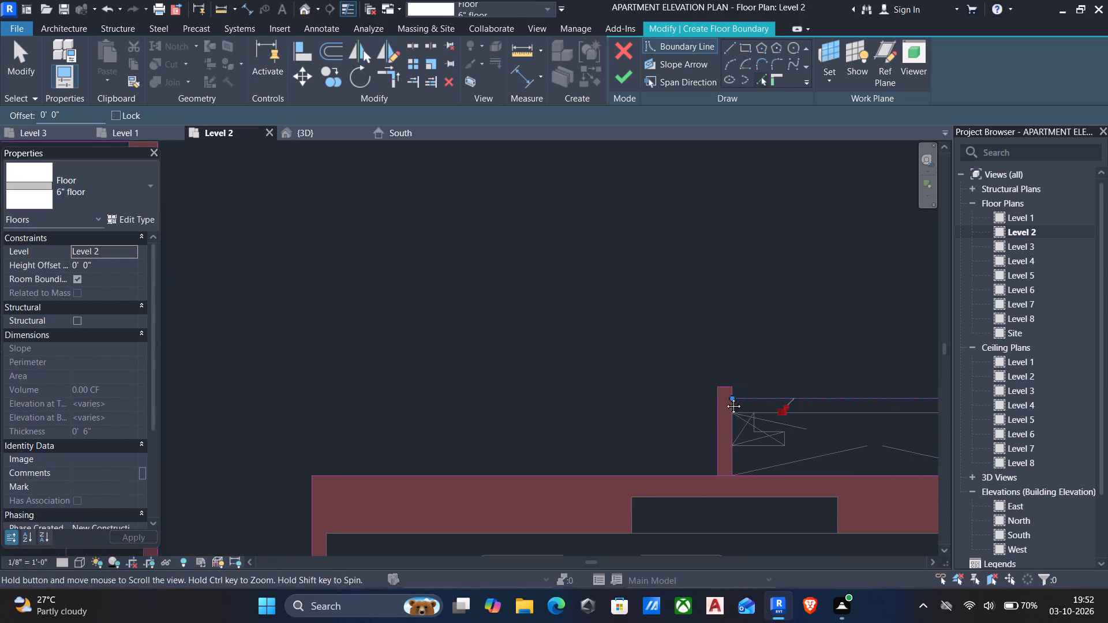
middle_click_drag(725, 397, 712, 394)
scroll(715, 381, "up", 5)
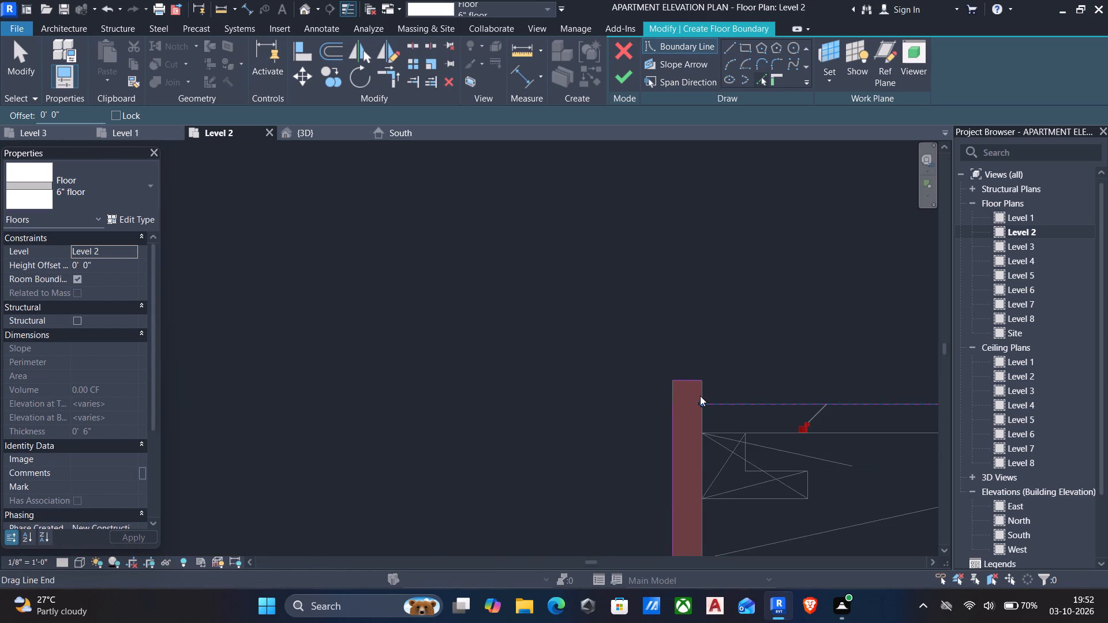
left_click(701, 391)
Add floor boundary lines along the inner side, end and outer side of the lounge ledge's stub wall nearer the entry.
scroll(705, 393, "down", 4)
middle_click_drag(708, 396, 486, 385)
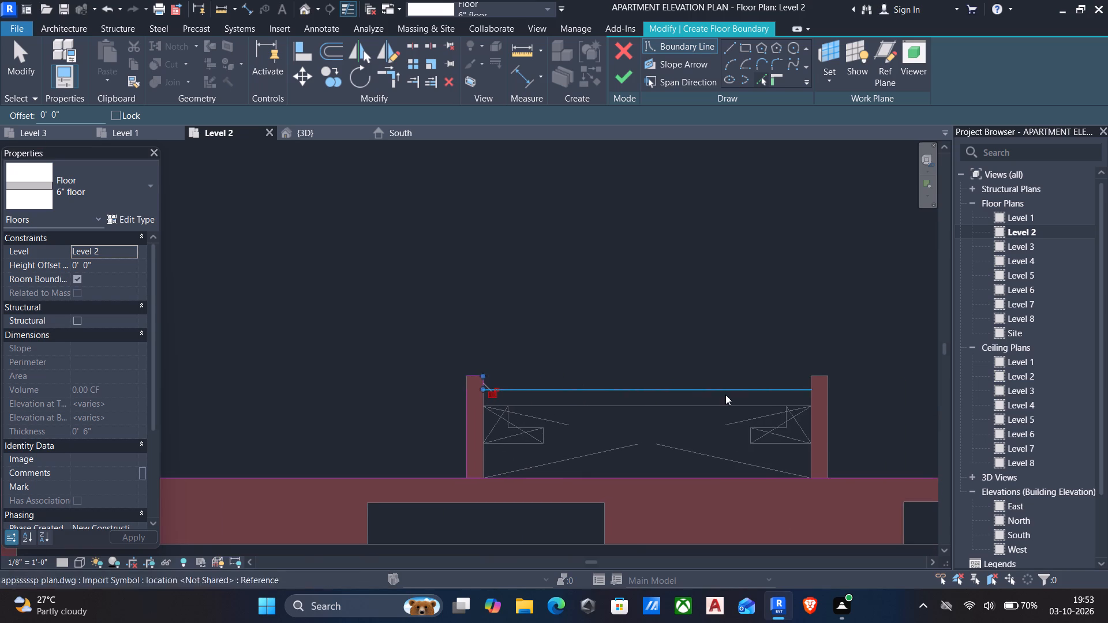
scroll(783, 396, "up", 5)
left_click(834, 373)
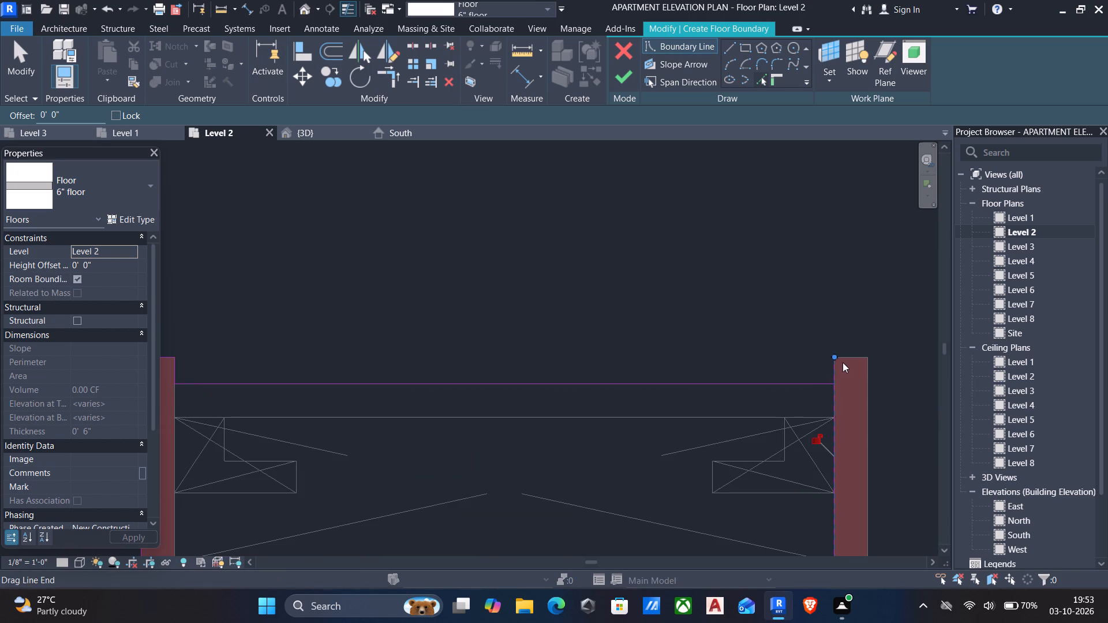
left_click(846, 358)
left_click(866, 405)
Add floor boundary lines along the lounge's entry-side outer wall and the line linking it to the detached wall beside the entry.
scroll(866, 410, "down", 5)
middle_click_drag(866, 437, 866, 438)
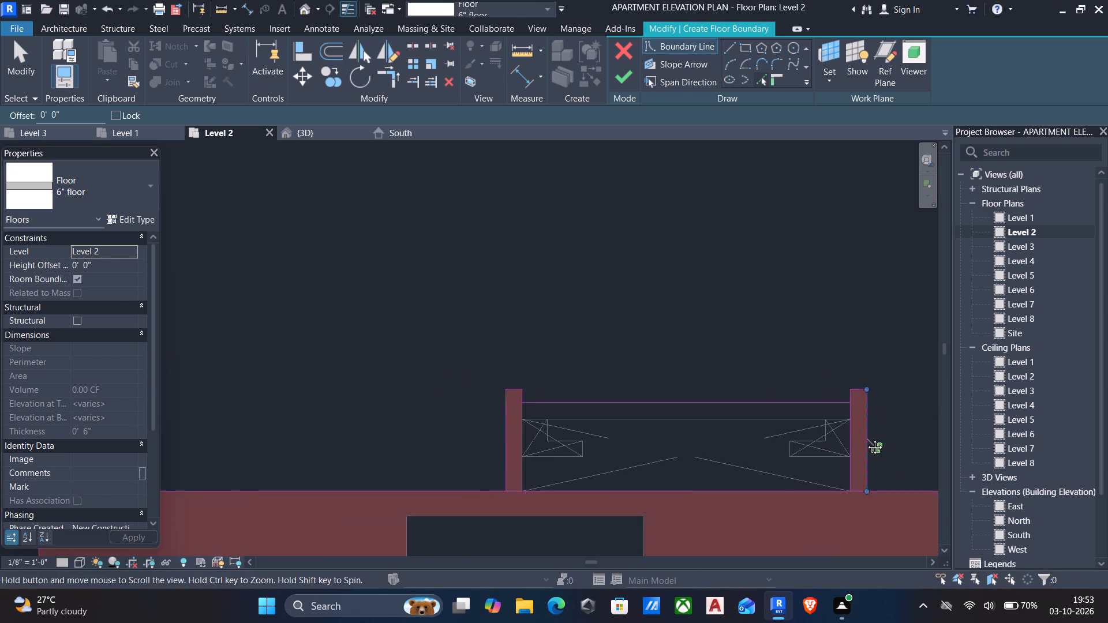
middle_click_drag(866, 438, 719, 363)
scroll(810, 418, "down", 2)
middle_click_drag(807, 419, 642, 369)
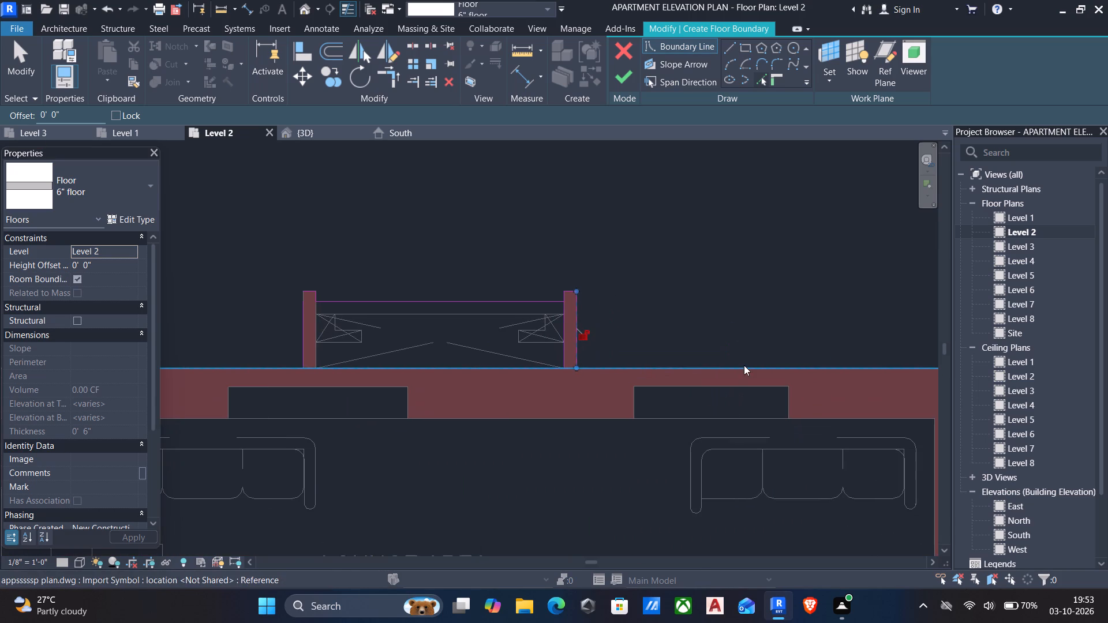
scroll(761, 375, "up", 3)
scroll(766, 376, "down", 8)
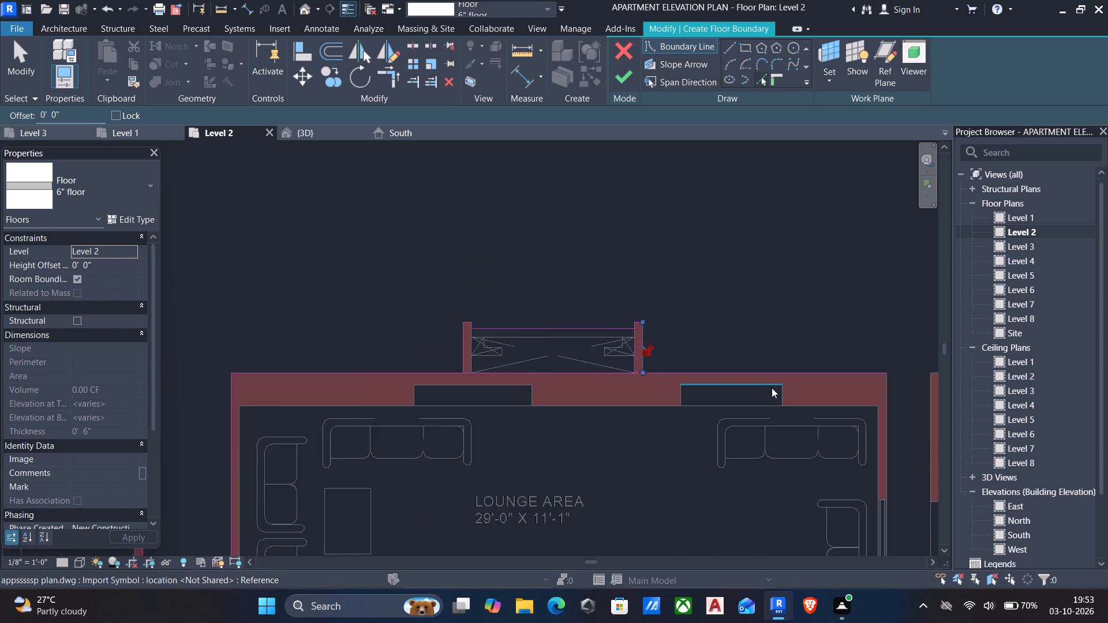
middle_click_drag(772, 391, 655, 364)
left_click(741, 378)
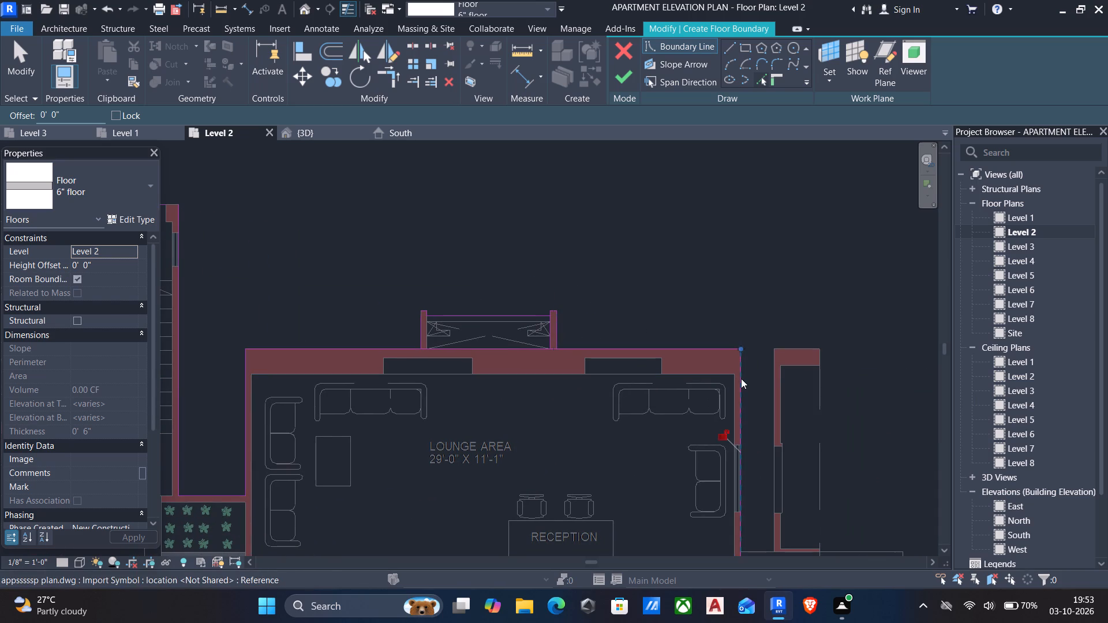
middle_click_drag(763, 429, 690, 299)
left_click(687, 417)
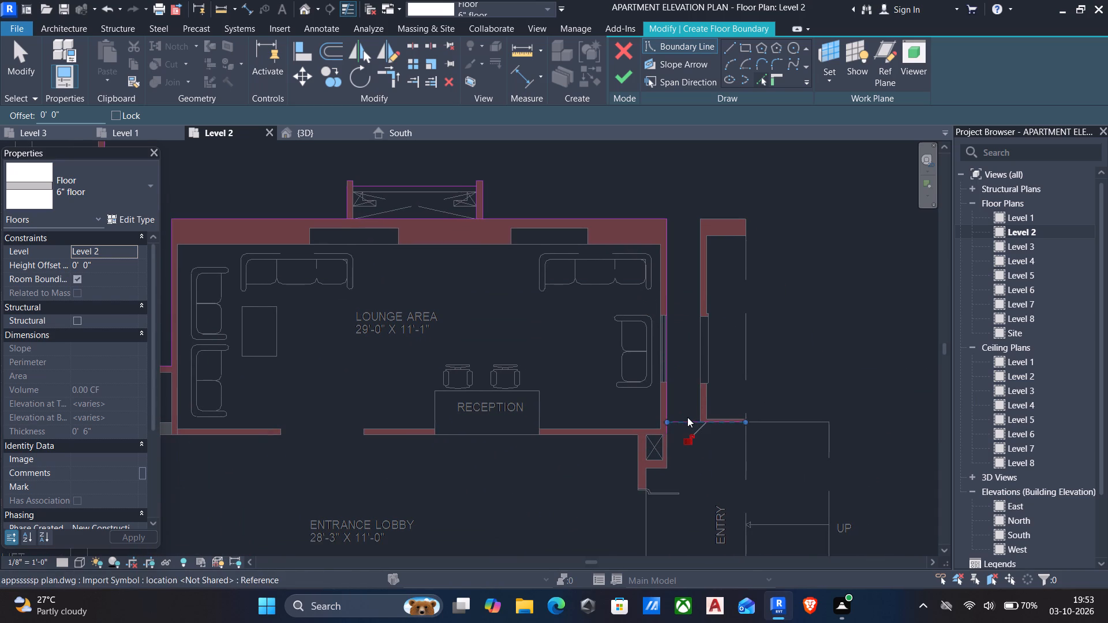
Add floor boundary lines along the lounge-facing side, upper edge, short end and inner faces of the detached wall above the entry.
left_click(701, 389)
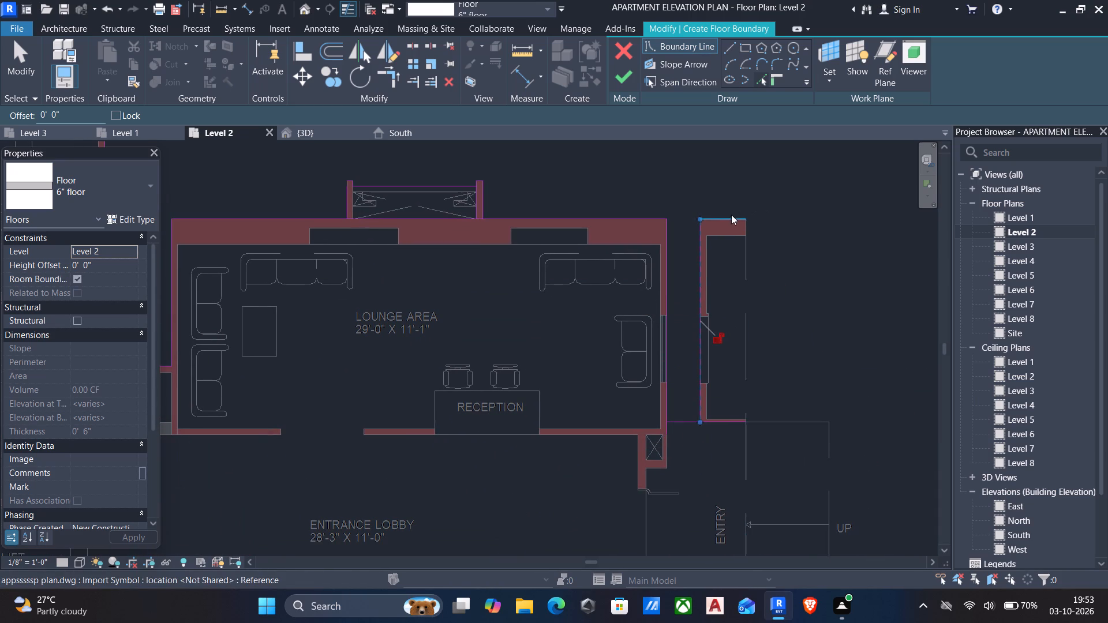
left_click(731, 215)
left_click(744, 231)
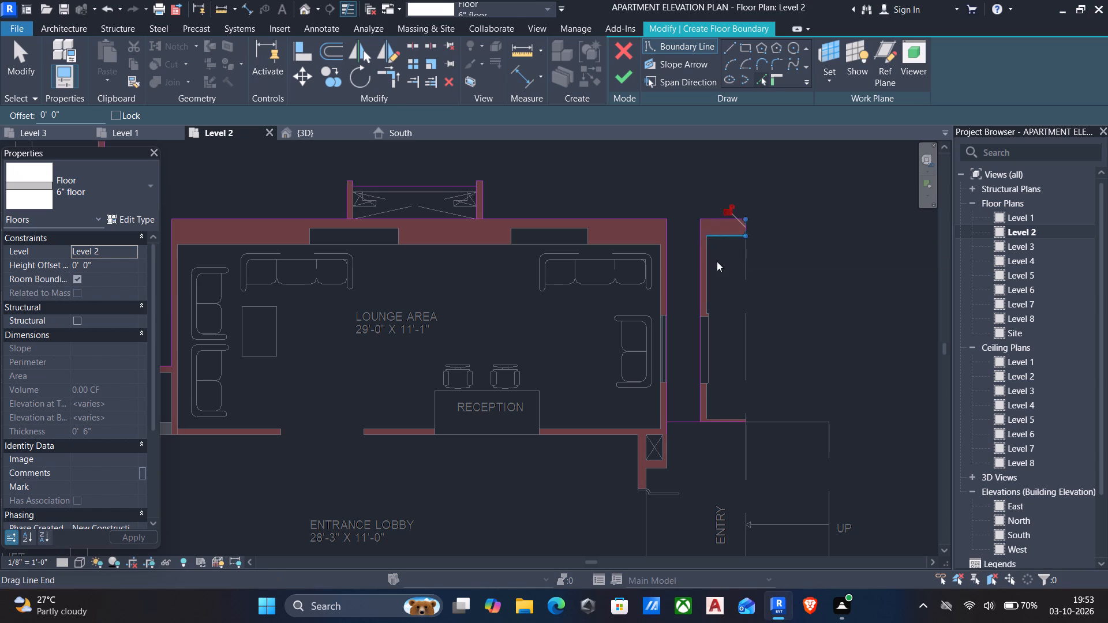
scroll(733, 304, "down", 4)
middle_click_drag(763, 358, 757, 323)
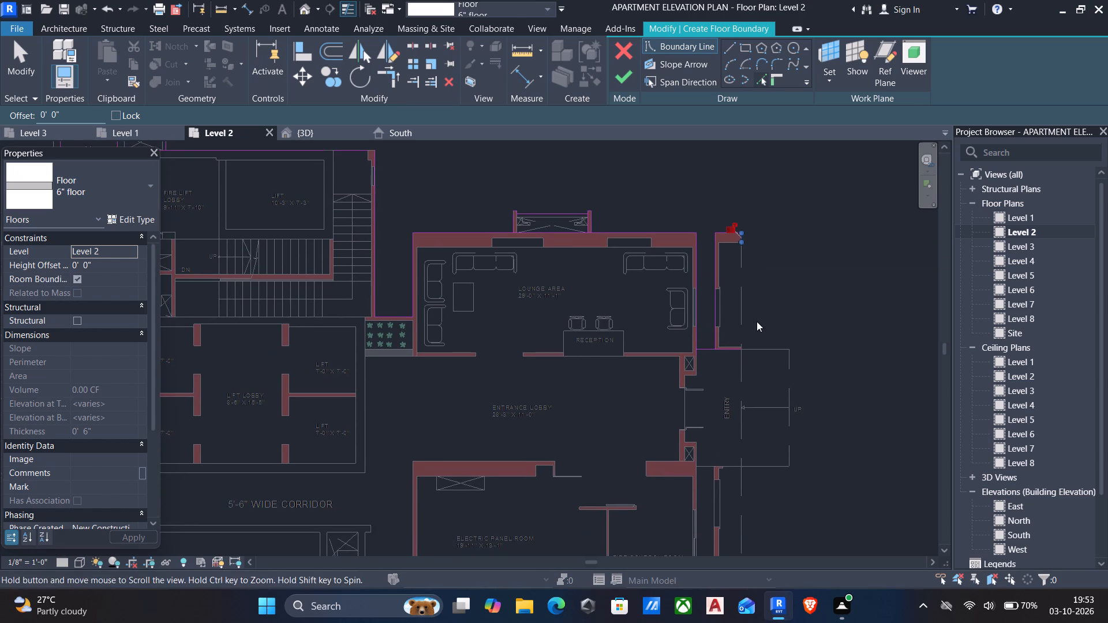
scroll(721, 341, "up", 4)
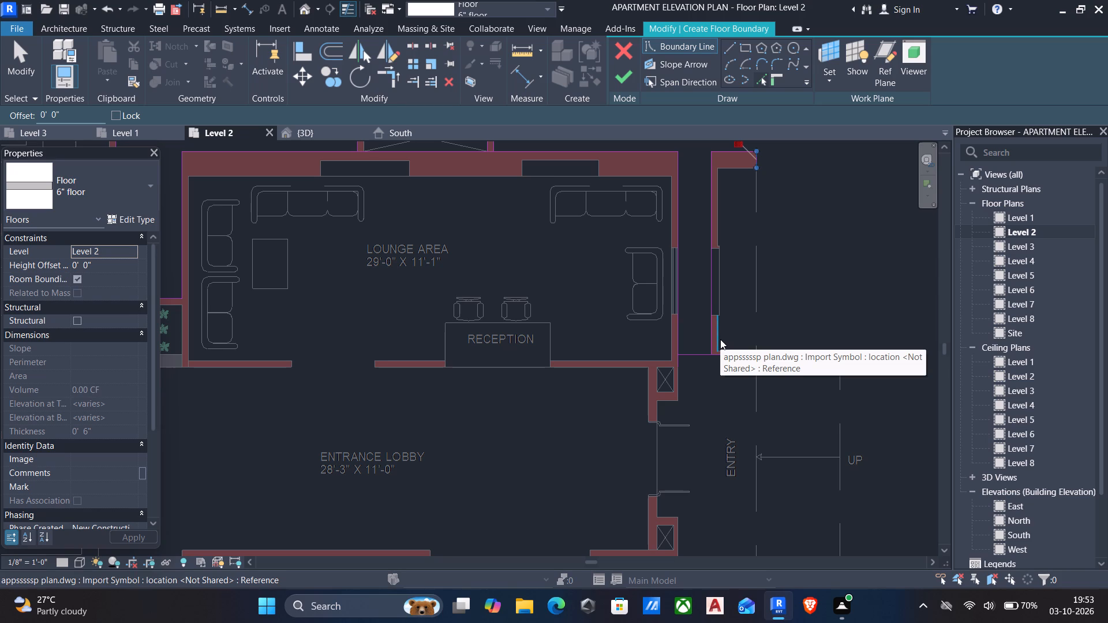
left_click(720, 339)
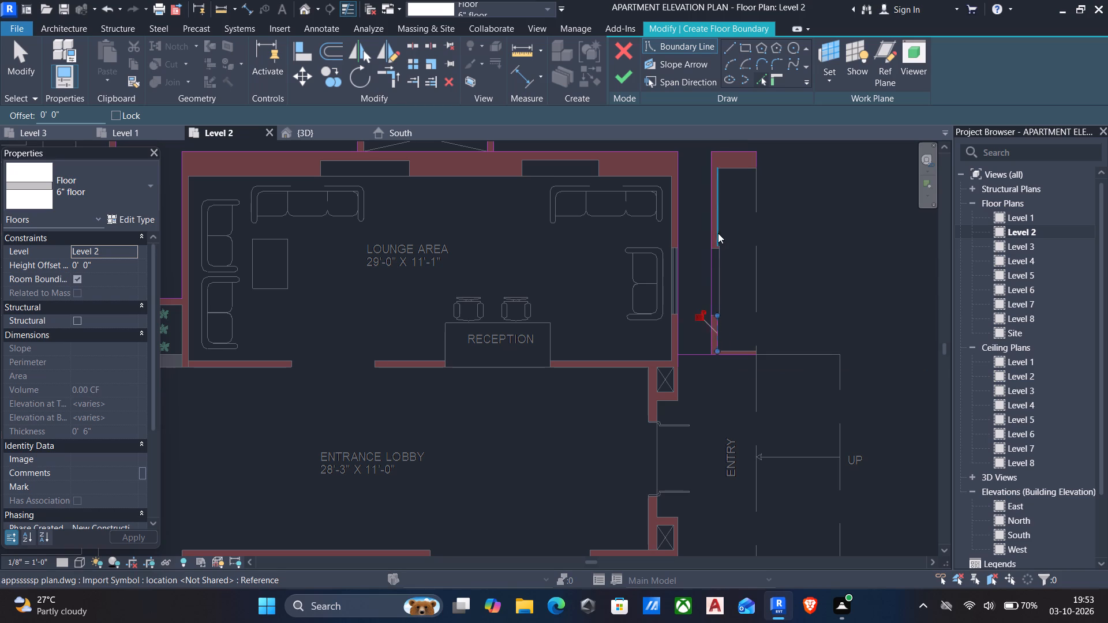
left_click(720, 224)
left_click(731, 169)
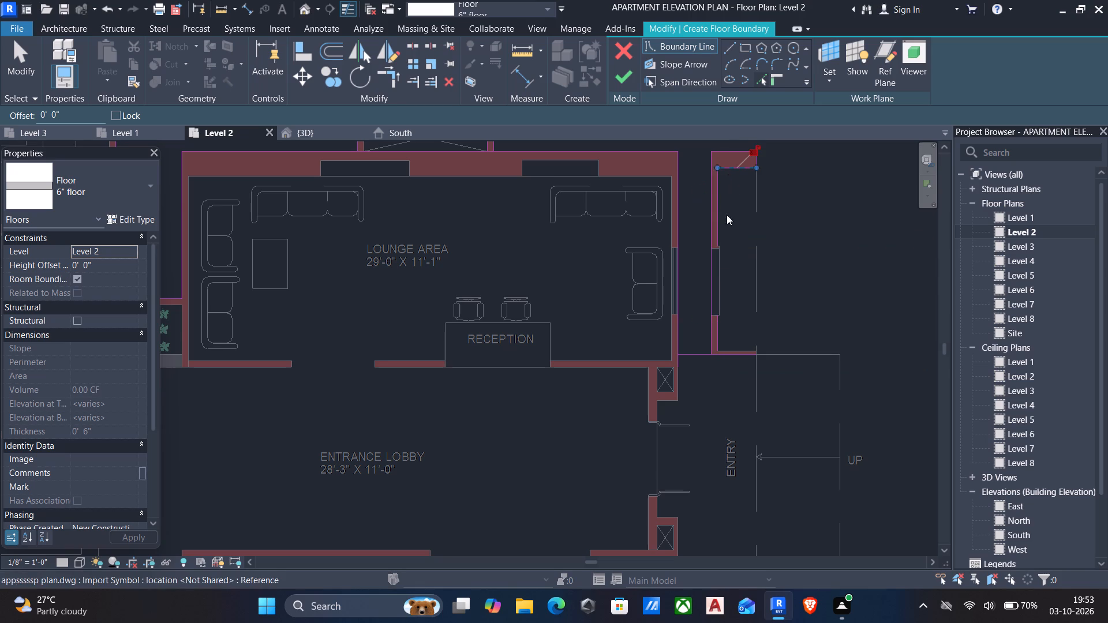
Add floor boundary lines along the outer and lower sides of the shaft above the entrance door and the short wall beside the door.
scroll(726, 261, "down", 4)
scroll(727, 353, "up", 5)
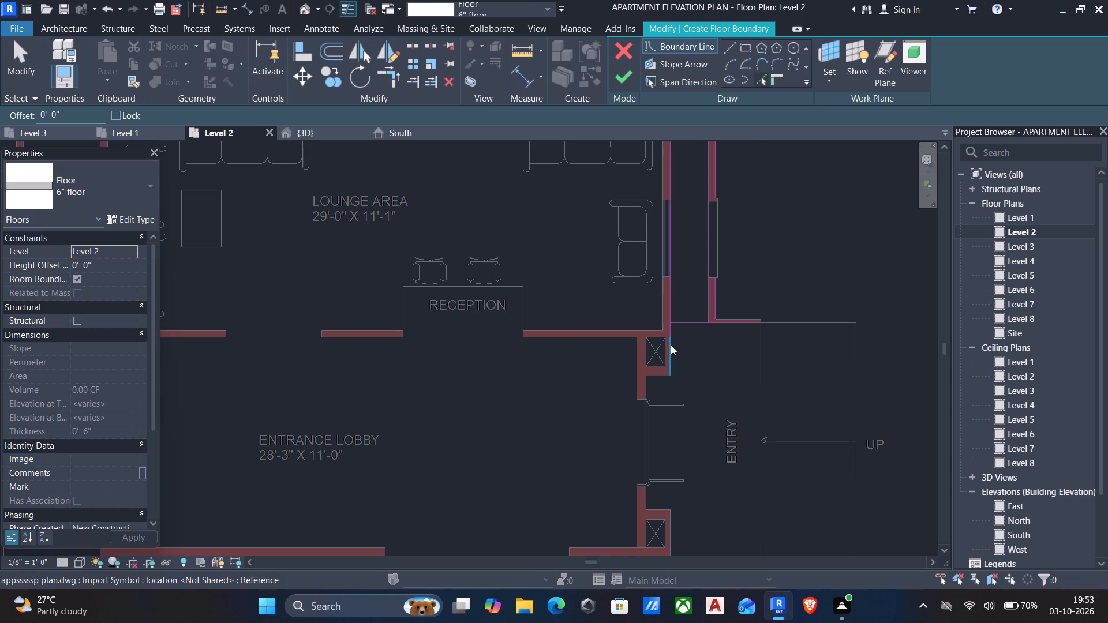
left_click(669, 348)
scroll(671, 356, "down", 4)
middle_click_drag(677, 371, 696, 351)
scroll(672, 372, "up", 5)
scroll(709, 340, "up", 5)
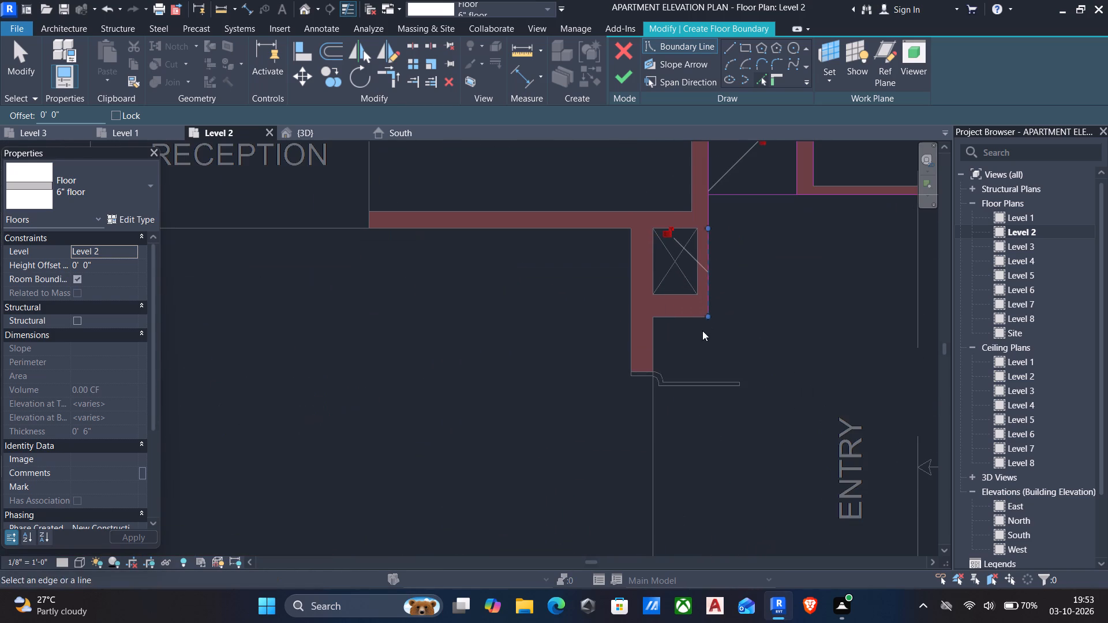
left_click(682, 319)
left_click(656, 350)
Add floor boundary lines across the entrance door opening, along the short wall below it and the upper and outer sides of the lower shaft.
scroll(661, 411, "down", 2)
middle_click_drag(666, 422, 683, 386)
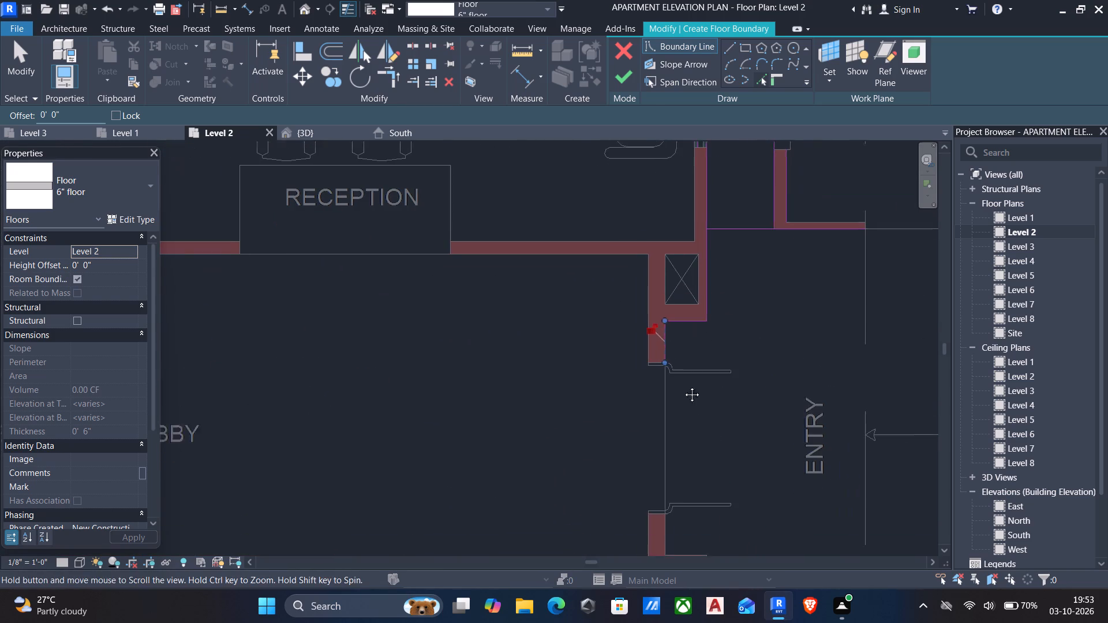
middle_click_drag(683, 386, 694, 369)
left_click(684, 407)
scroll(683, 496, "up", 2)
left_click(683, 498)
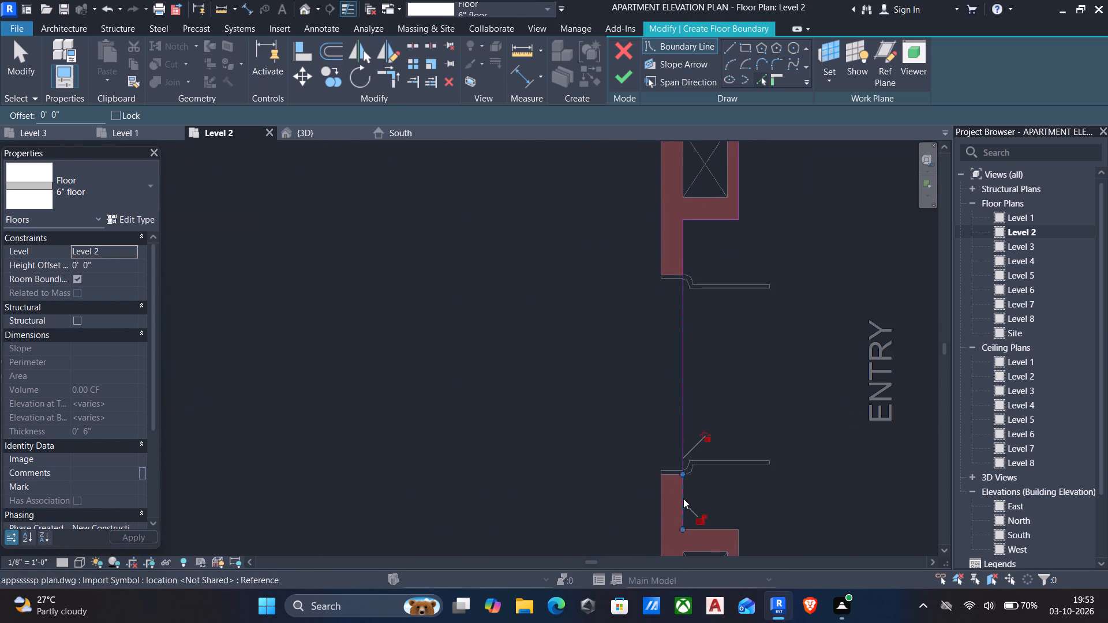
scroll(688, 499, "down", 1)
middle_click_drag(689, 501, 726, 397)
scroll(748, 423, "up", 4)
left_click(731, 419)
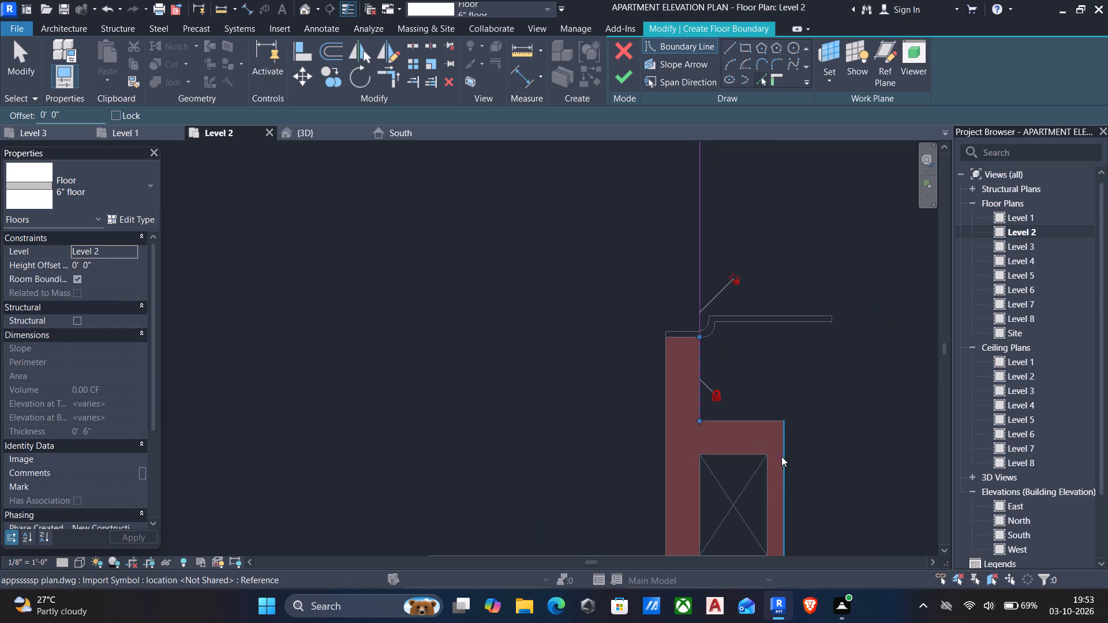
left_click(783, 457)
Add floor boundary lines along the Fire Control Room's outer side wall and the lower outer wall shared with the Electric Panel Room.
scroll(783, 461, "down", 3)
middle_click_drag(783, 472, 767, 395)
scroll(770, 451, "down", 2)
middle_click_drag(769, 452, 740, 387)
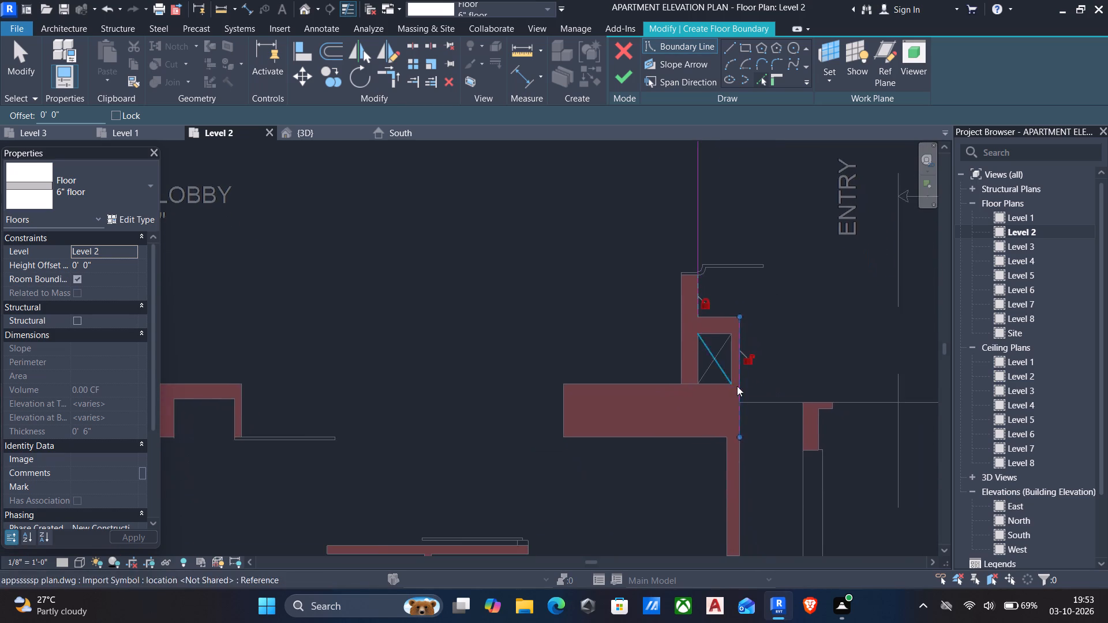
scroll(750, 432, "down", 1)
middle_click_drag(749, 437, 736, 347)
scroll(736, 339, "down", 3)
scroll(773, 425, "down", 4)
middle_click_drag(773, 429, 772, 356)
scroll(773, 371, "up", 1)
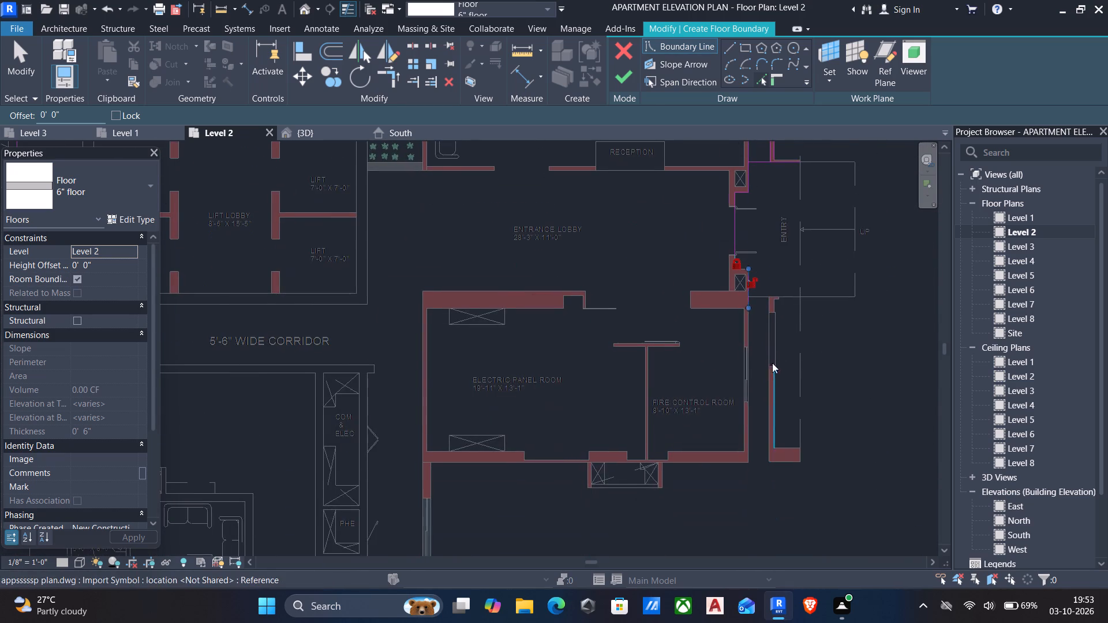
left_click(744, 318)
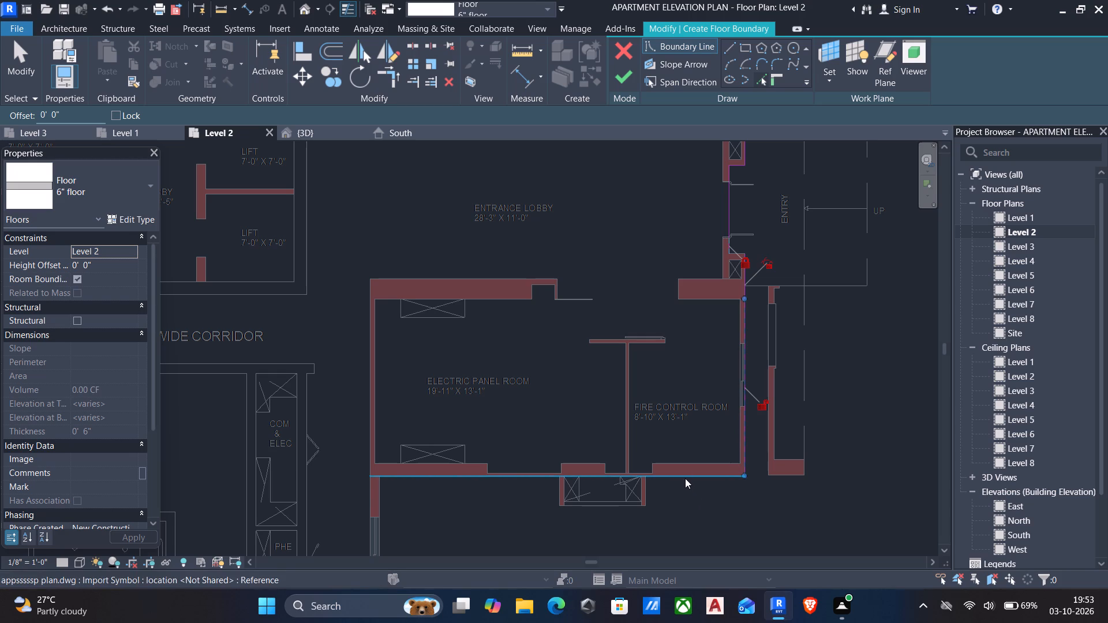
left_click(685, 478)
Add floor boundary lines along the two sides and the outer edge of the ledge projecting below the Fire Control Room.
middle_click_drag(669, 499, 738, 438)
scroll(721, 436, "up", 5)
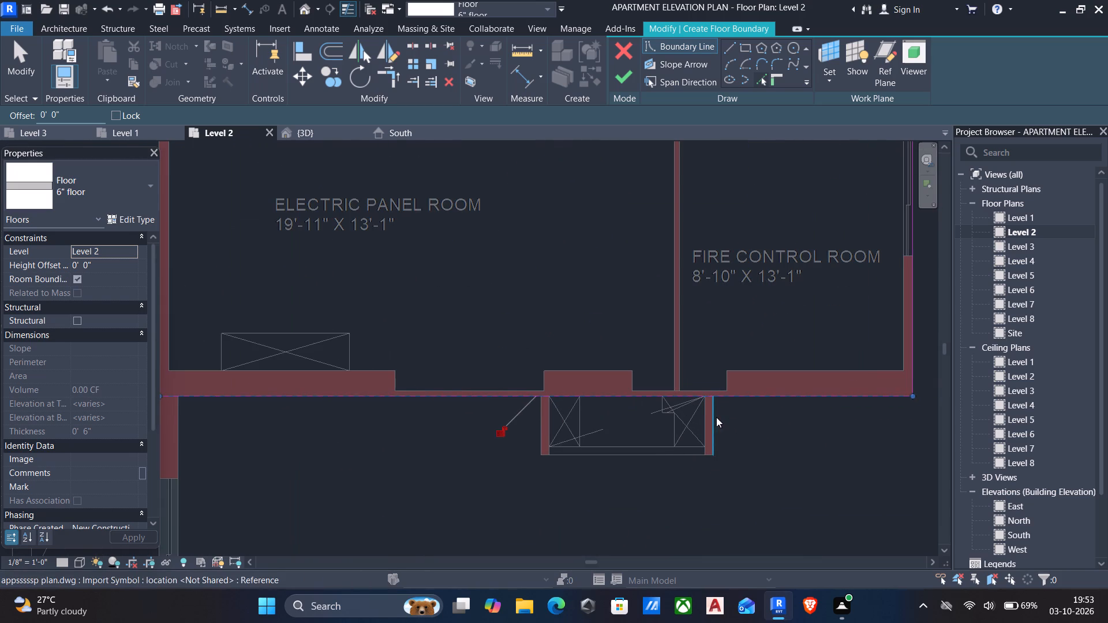
left_click(716, 416)
left_click(665, 459)
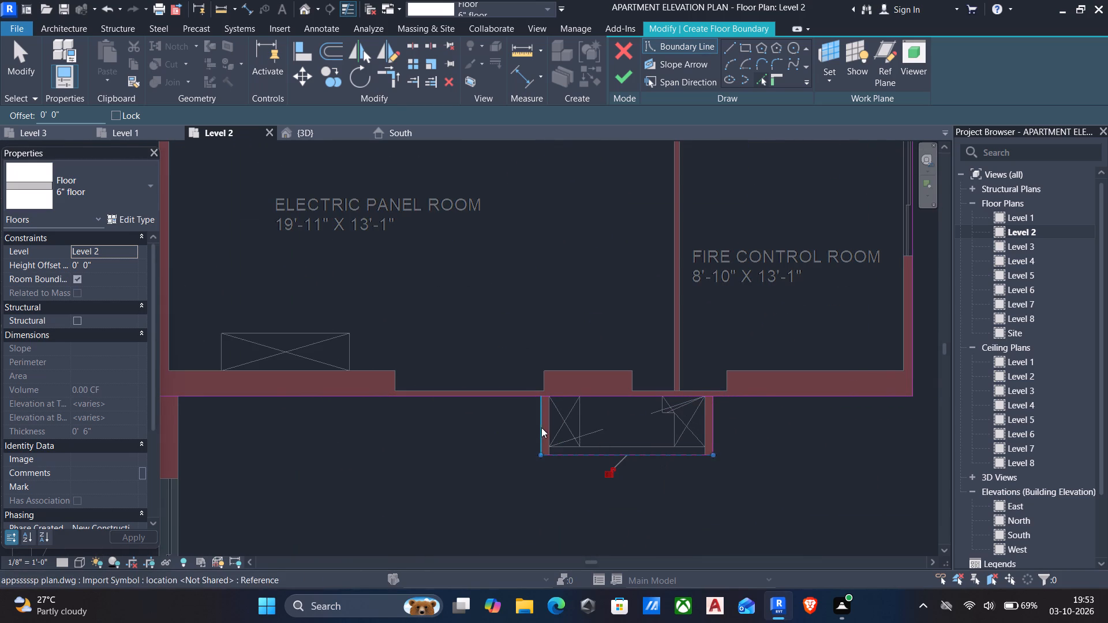
left_click(541, 427)
Add floor boundary lines along the windowed wall below the Electric Panel Room, the 1297 sft apartment's upper wall and around its ODU ledge.
scroll(545, 437, "down", 4)
middle_click_drag(538, 462, 691, 403)
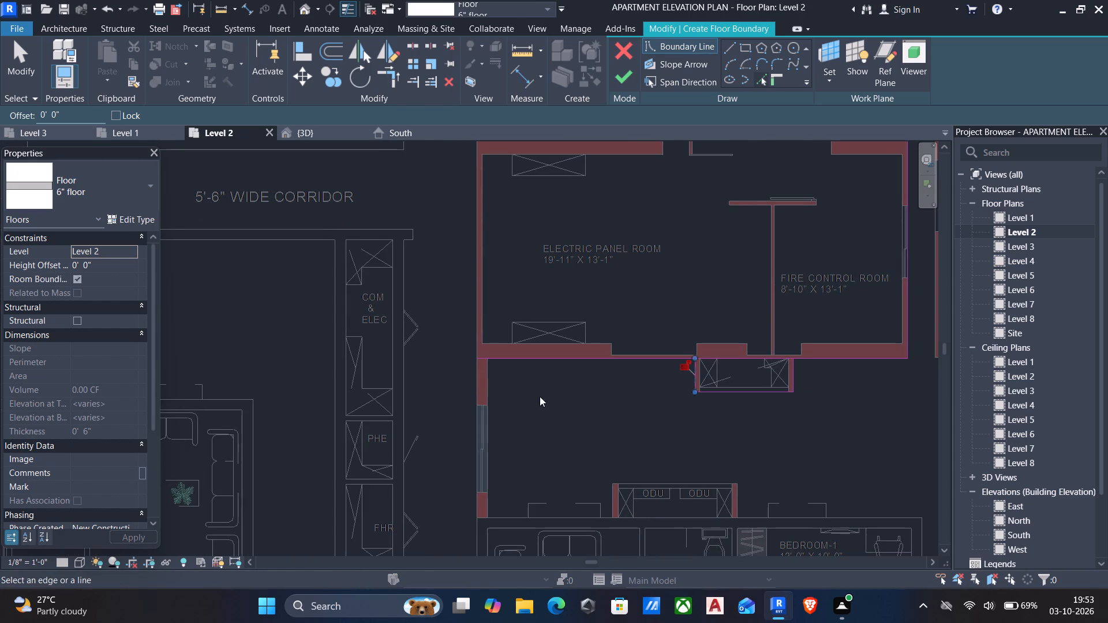
left_click(489, 382)
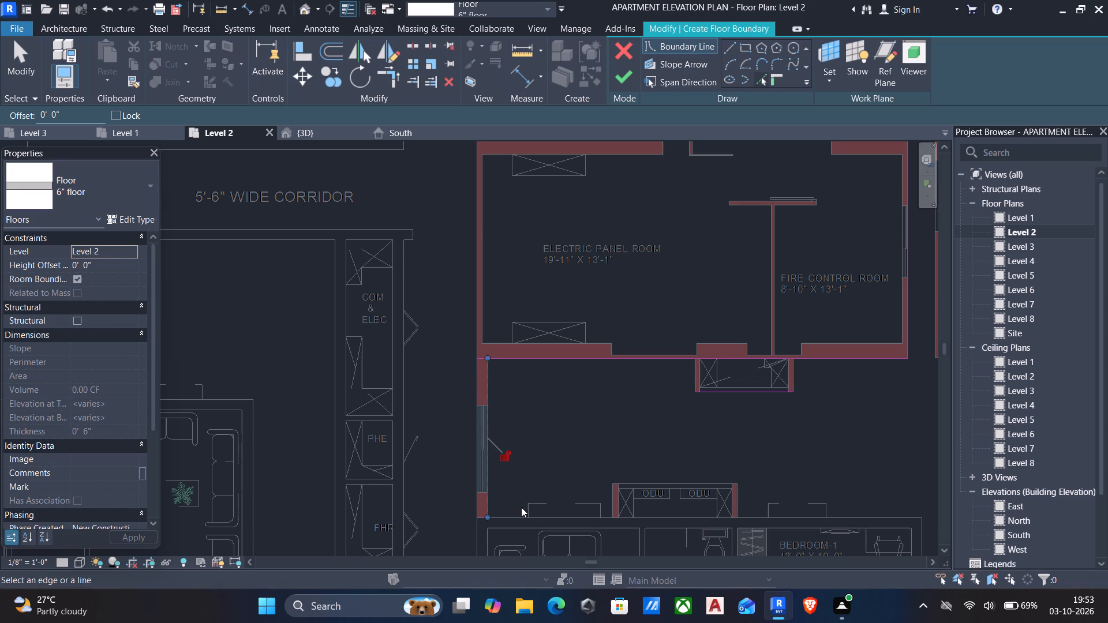
left_click(514, 516)
left_click(612, 501)
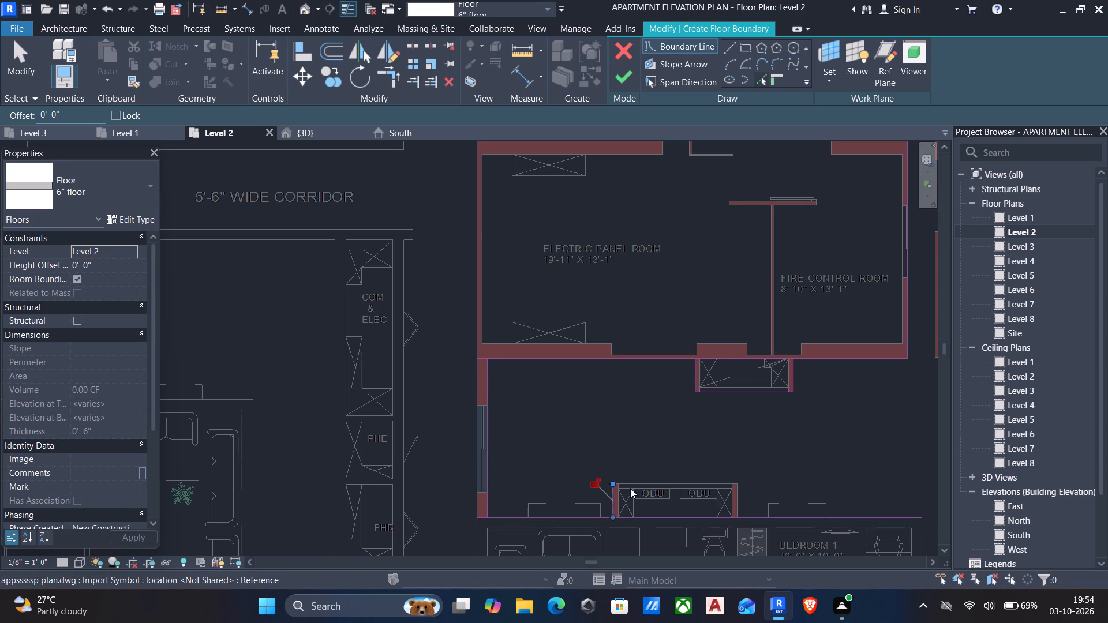
left_click_drag(645, 478, 670, 489)
left_click(738, 503)
Add floor boundary lines along Bedroom-1's outer side wall and the upper, side, angled and curved outer edges of the 5'-0" wide balcony.
scroll(738, 503, "down", 2)
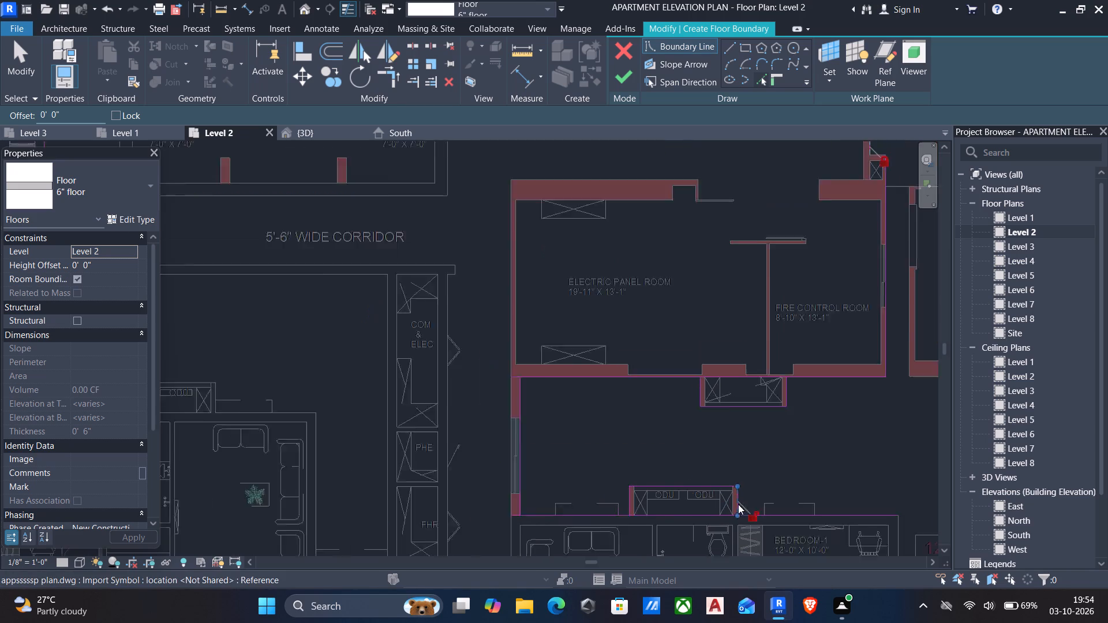
middle_click_drag(738, 504, 678, 414)
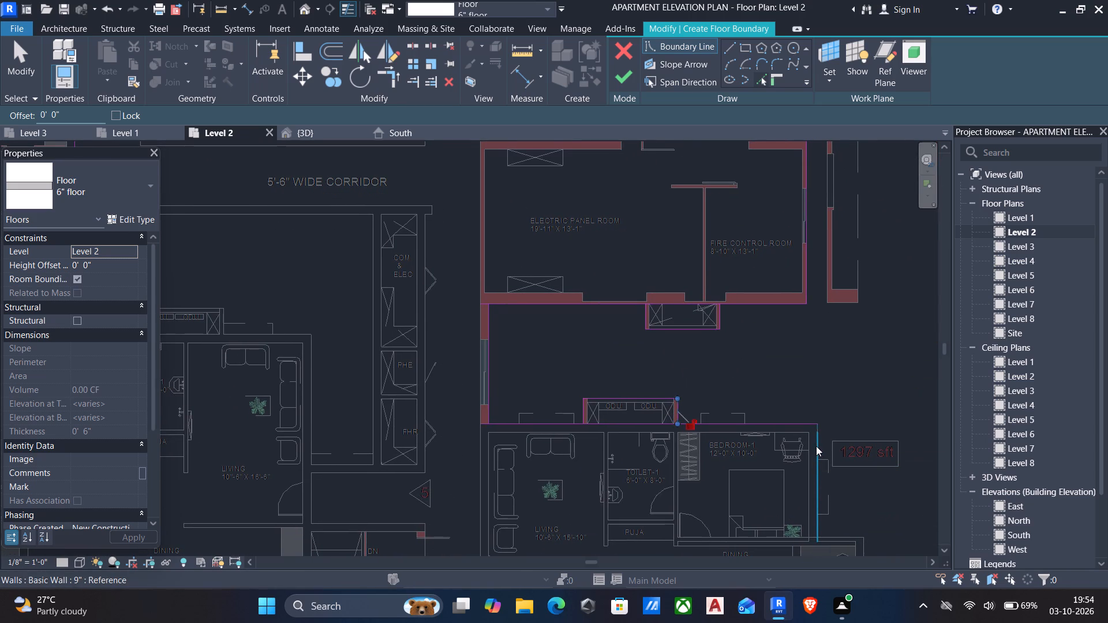
left_click(817, 446)
scroll(830, 478, "down", 2)
middle_click_drag(834, 488, 732, 372)
scroll(746, 413, "up", 4)
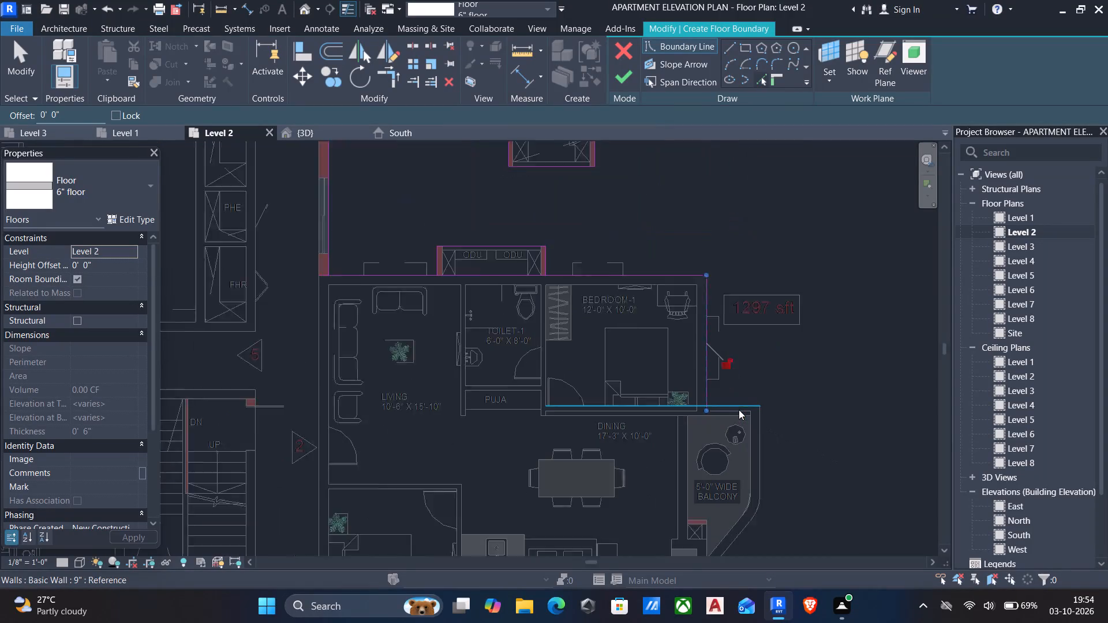
left_click(727, 406)
left_click(762, 453)
scroll(763, 470, "down", 3)
middle_click_drag(762, 493, 761, 493)
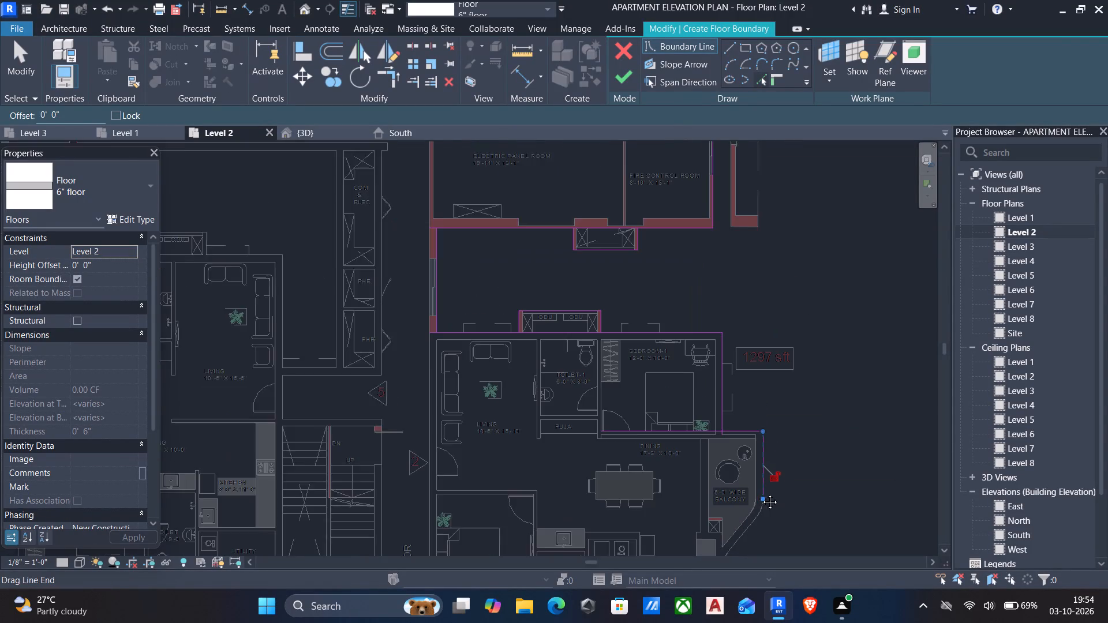
middle_click_drag(761, 493, 759, 389)
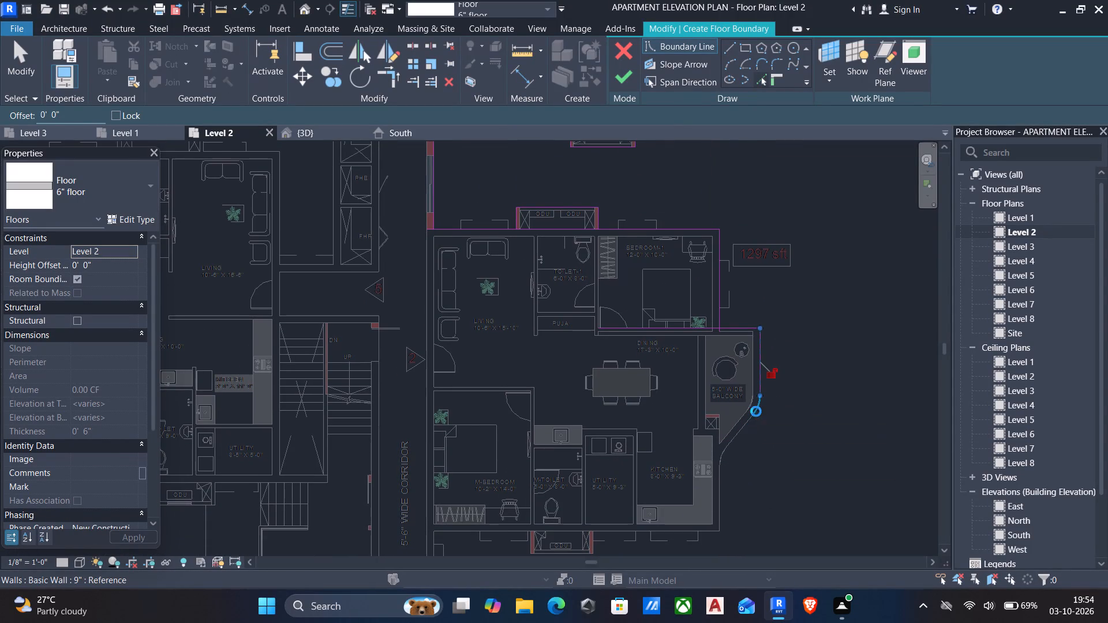
left_click(756, 411)
left_click(742, 432)
left_click_drag(723, 464, 716, 482)
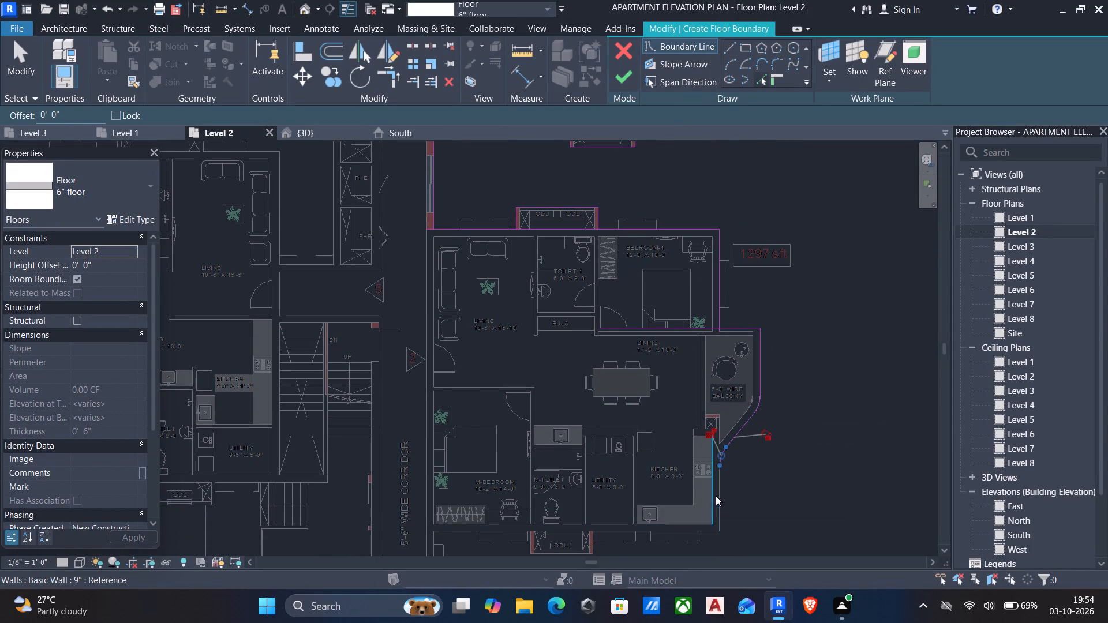
Add floor boundary lines along the kitchen's outer side wall, the apartment's lower wall and around the ODU ledge below the M-Toilet.
left_click(717, 496)
left_click(698, 528)
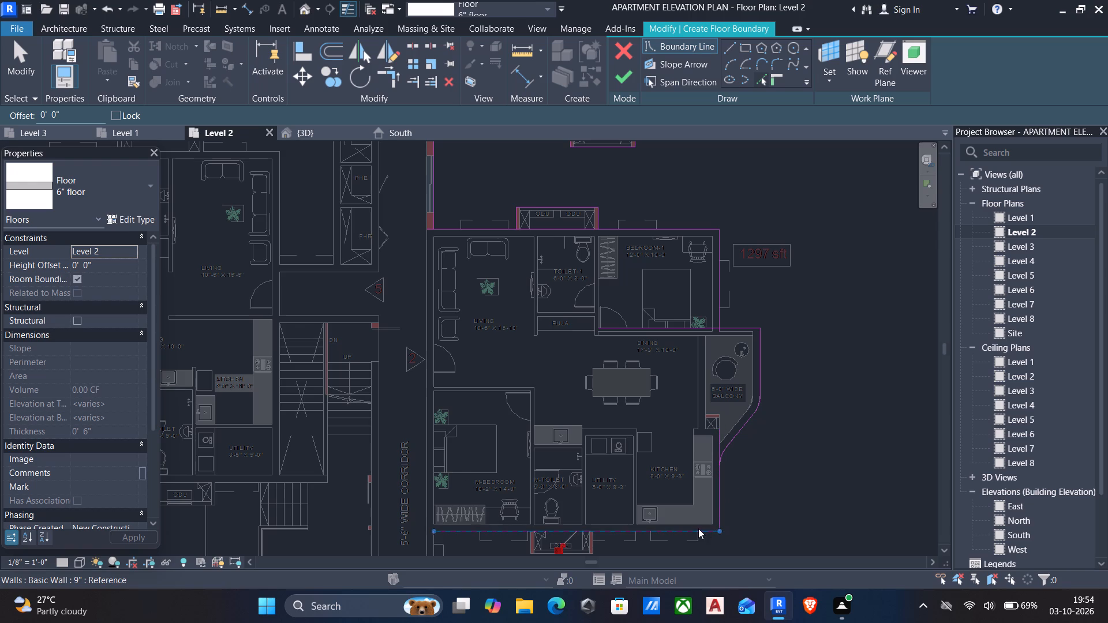
middle_click_drag(697, 532, 792, 408)
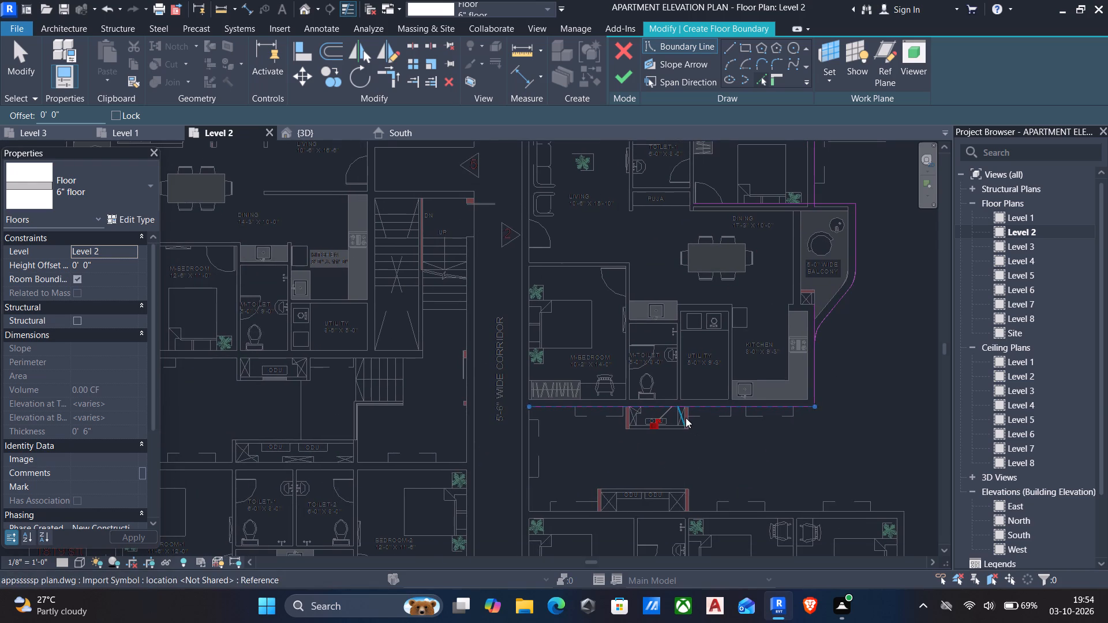
scroll(689, 420, "up", 4)
left_click(689, 420)
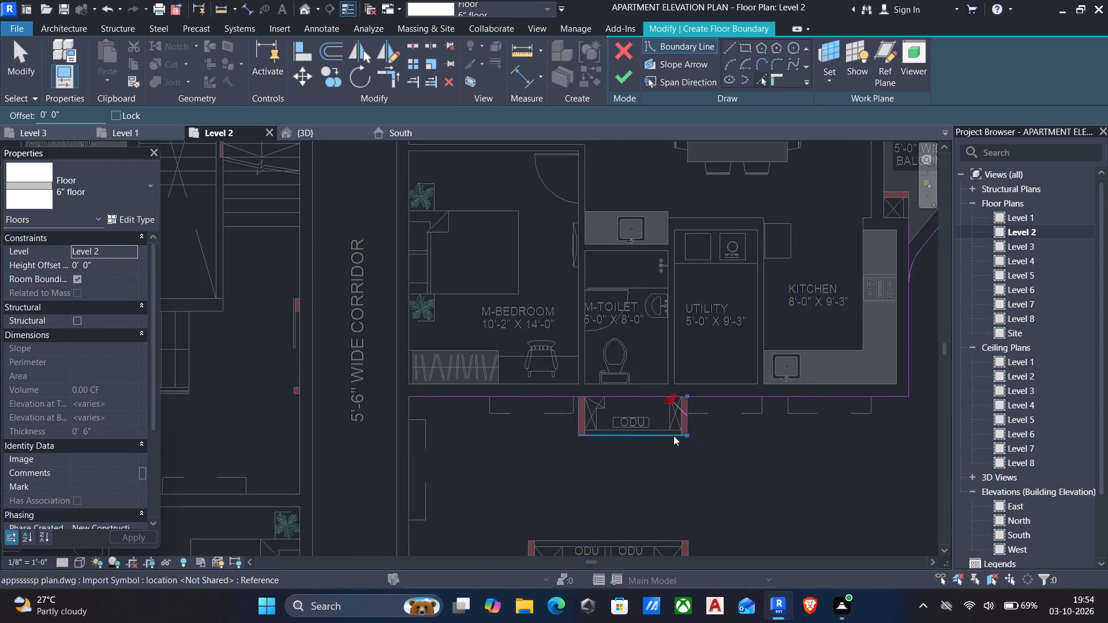
left_click(670, 437)
left_click(579, 421)
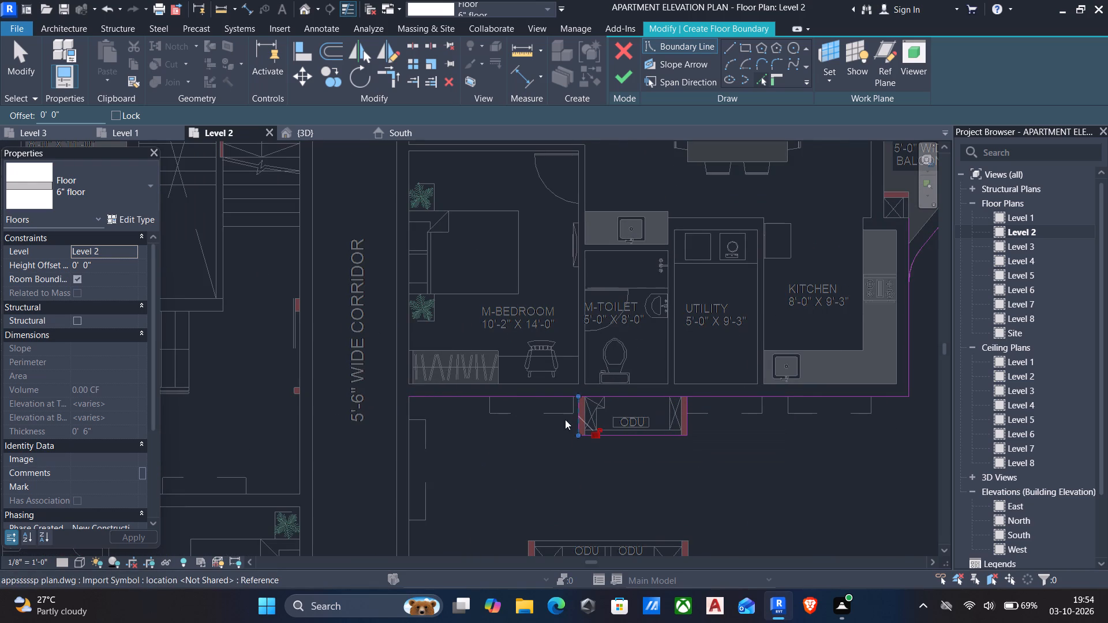
Add floor boundary lines along the 5'-6" wide corridor's outer side and the lowest apartment's upper and outer side walls.
left_click(409, 445)
scroll(420, 446, "down", 2)
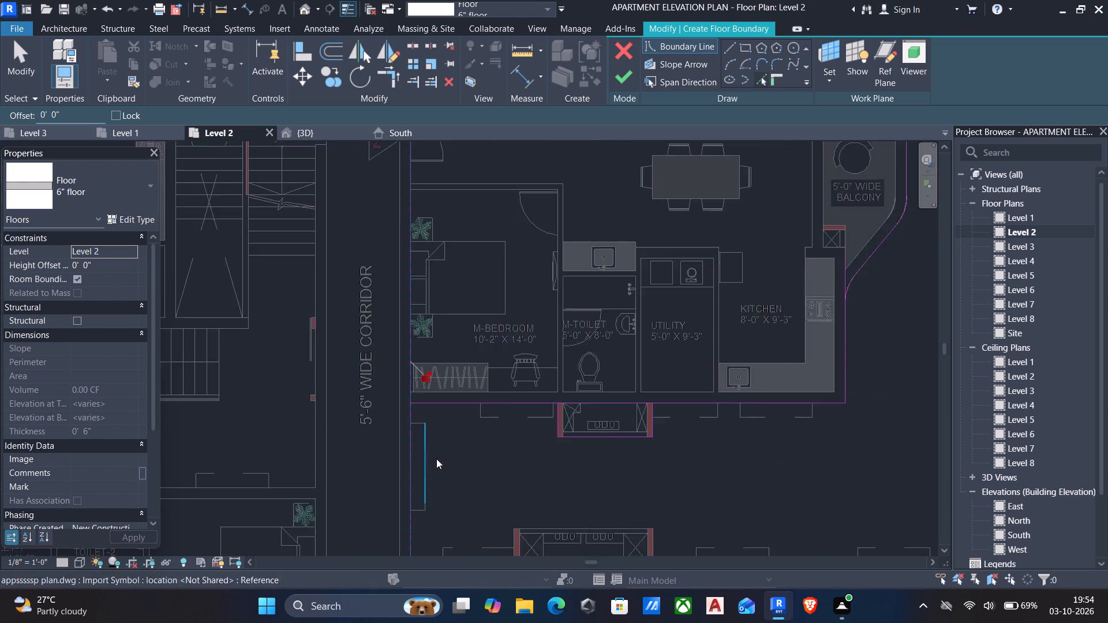
scroll(436, 459, "down", 2)
middle_click_drag(440, 464, 555, 400)
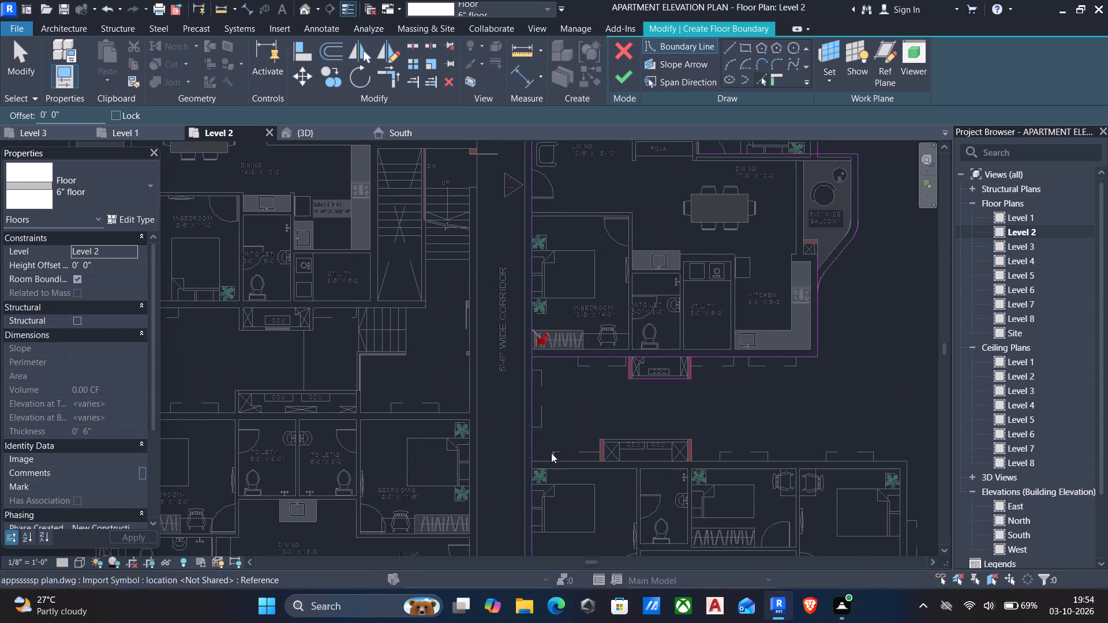
left_click(568, 461)
scroll(607, 464, "down", 1)
middle_click_drag(620, 471, 540, 407)
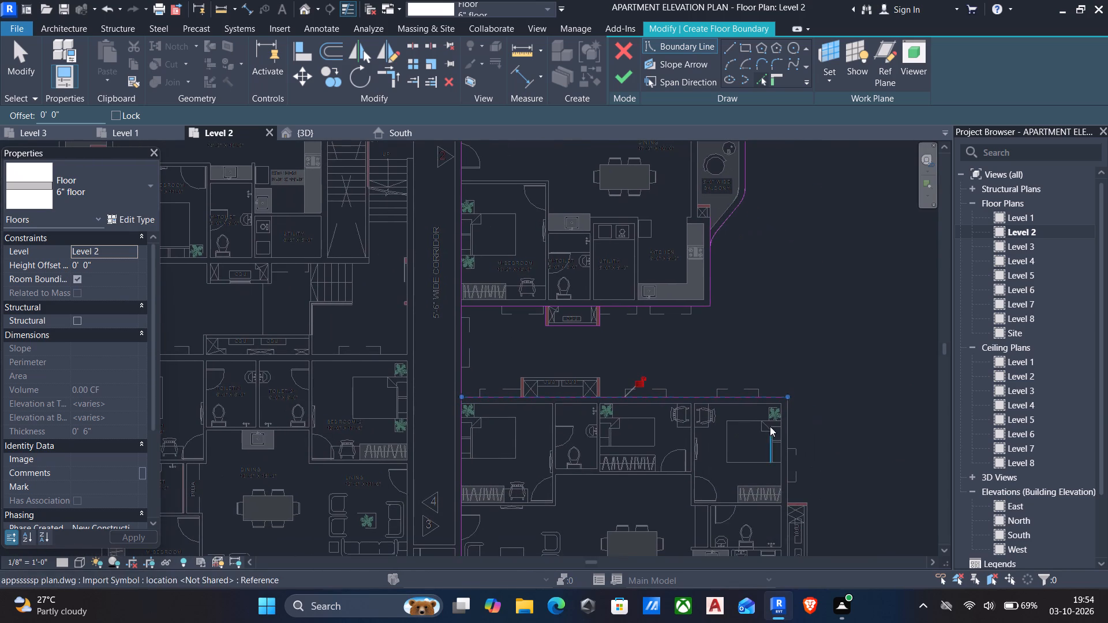
left_click(788, 416)
Add floor boundary lines around the three outer sides of the double ODU ledge on the lowest apartment's side wall.
middle_click_drag(793, 427, 731, 372)
scroll(742, 423, "up", 2)
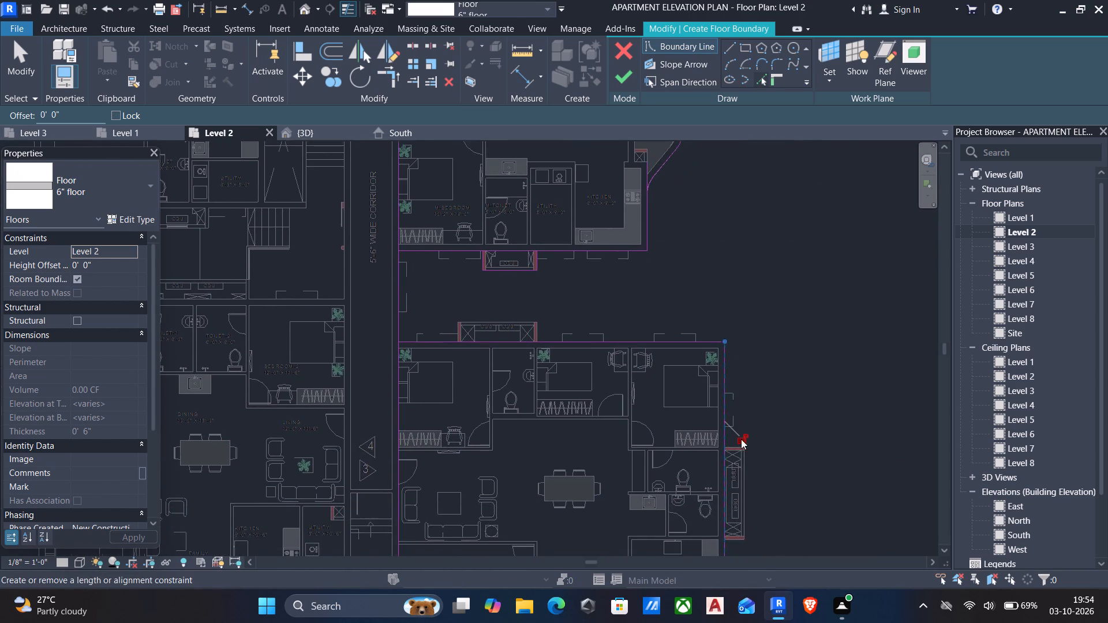
scroll(741, 439, "up", 1)
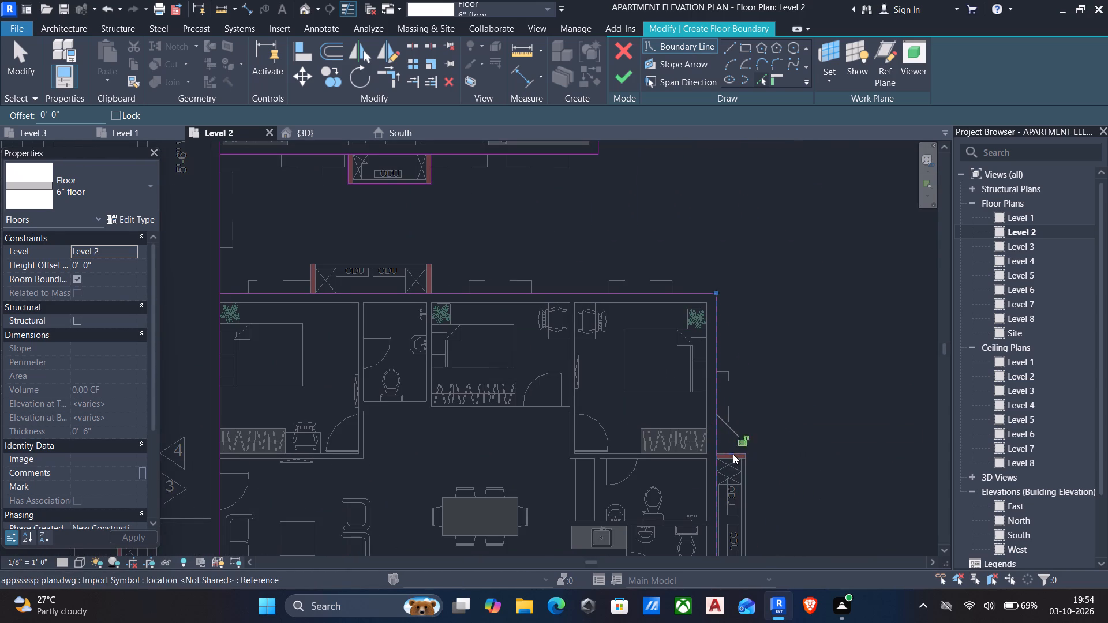
left_click(732, 453)
left_click(748, 472)
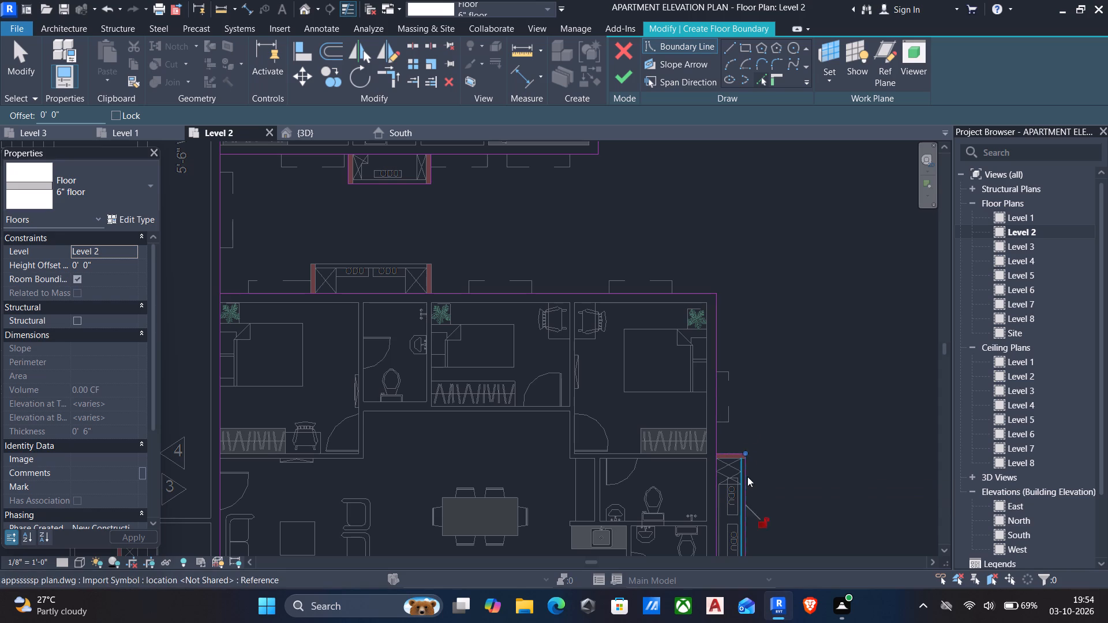
scroll(747, 479, "down", 3)
middle_click_drag(746, 491, 754, 409)
scroll(754, 410, "down", 1)
scroll(755, 483, "up", 9)
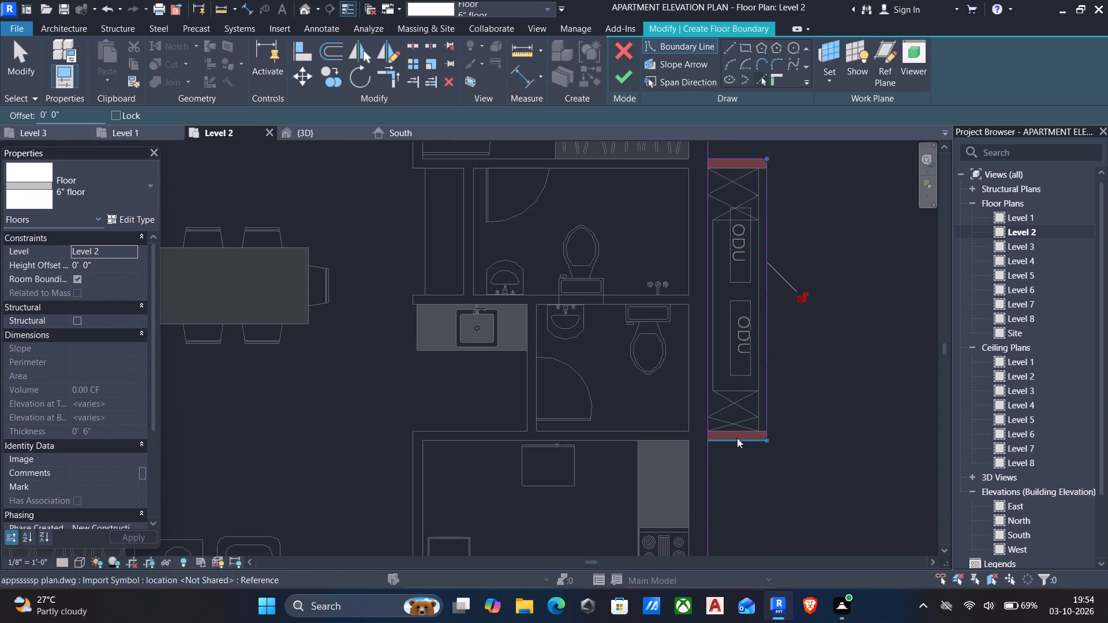
left_click(732, 442)
Add floor boundary lines along the lowest apartment's bottom wall below the kitchen and the balcony's angled, curved and straight outer edges.
scroll(703, 475, "down", 4)
middle_click_drag(700, 492, 728, 416)
scroll(745, 505, "down", 3)
middle_click_drag(745, 507, 770, 385)
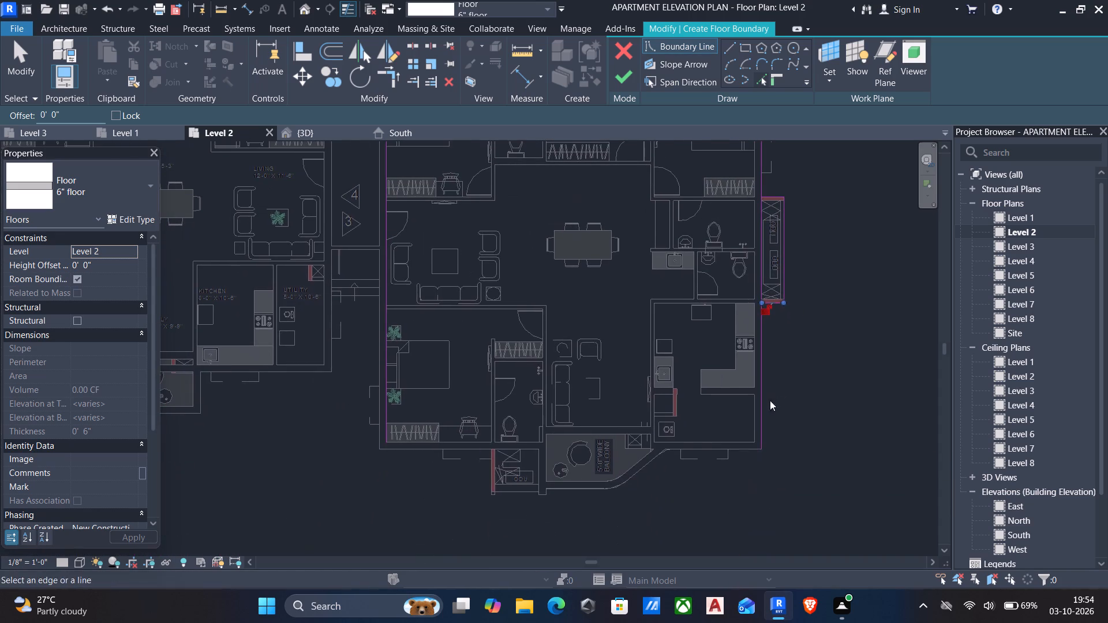
left_click(733, 451)
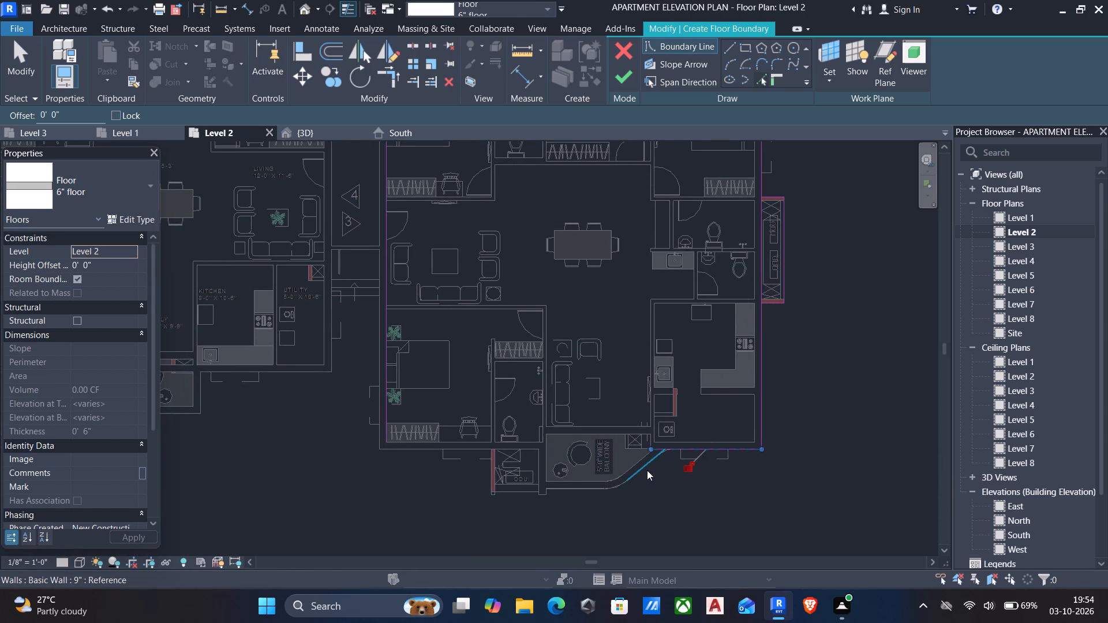
left_click(647, 470)
left_click(615, 486)
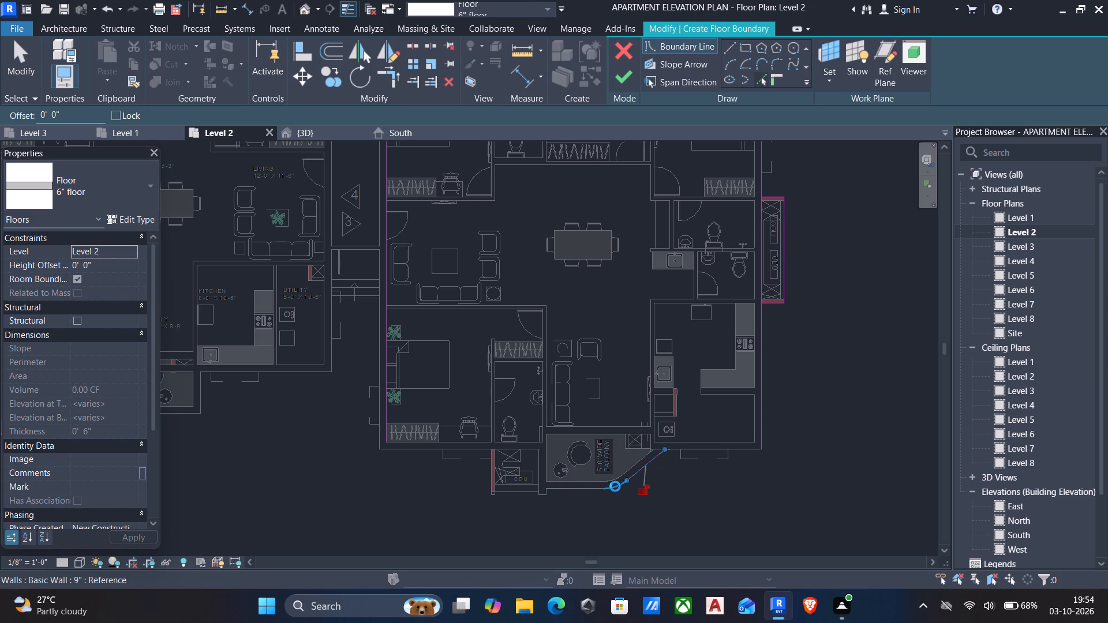
left_click(587, 488)
Add floor boundary lines along the side and end of the wall between the balcony and ODU ledge, and the ledge's outer edge.
scroll(559, 494, "up", 9)
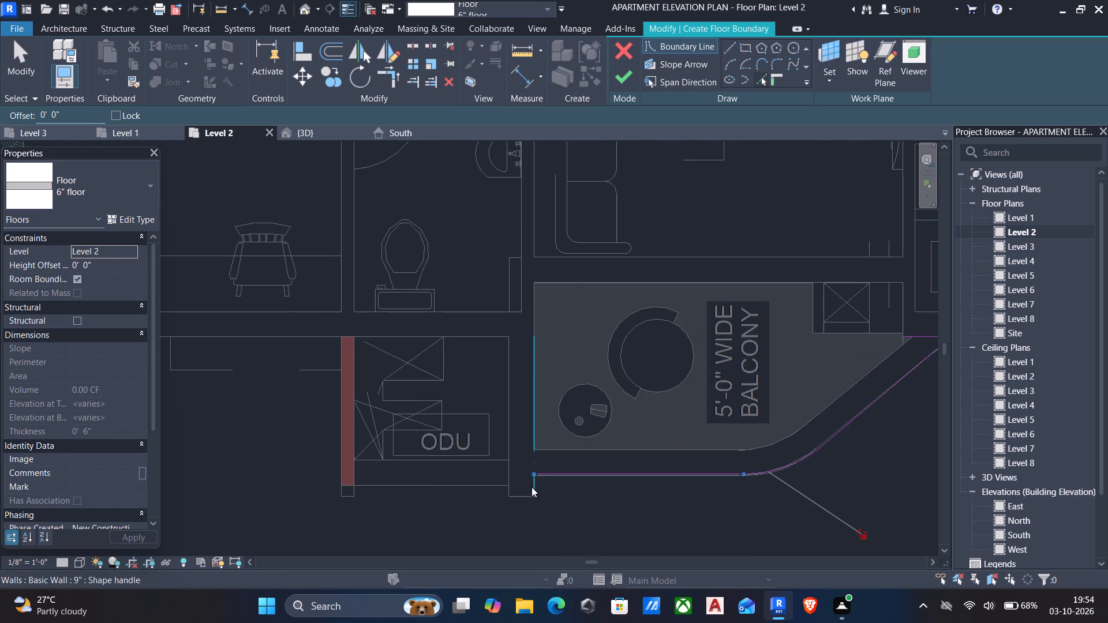
left_click(535, 484)
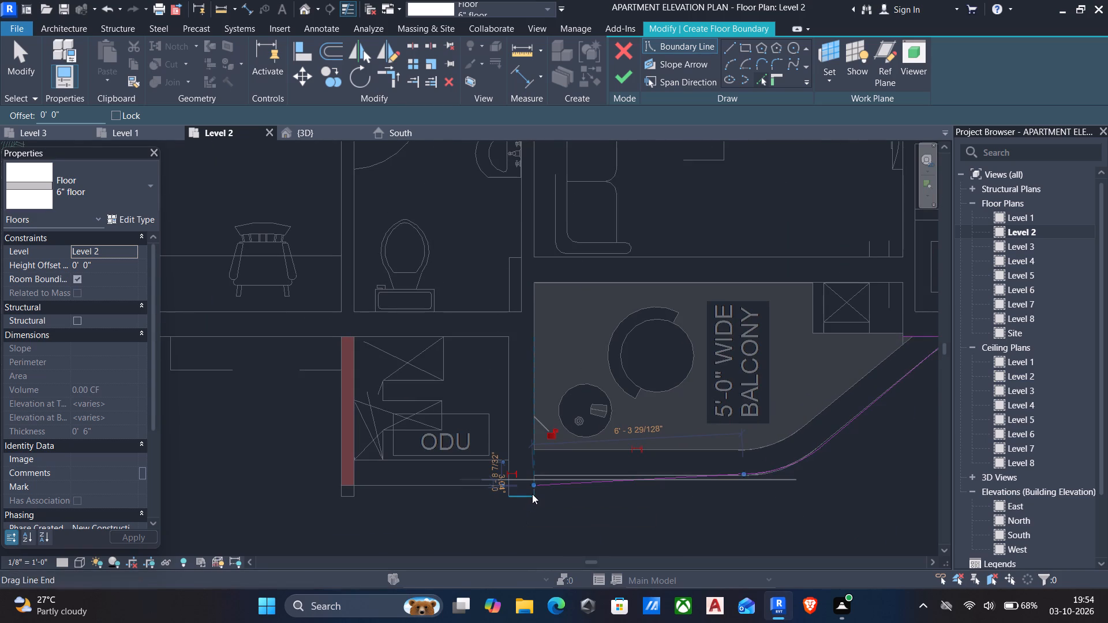
key("ctrl+z")
scroll(535, 493, "up", 4)
left_click(535, 485)
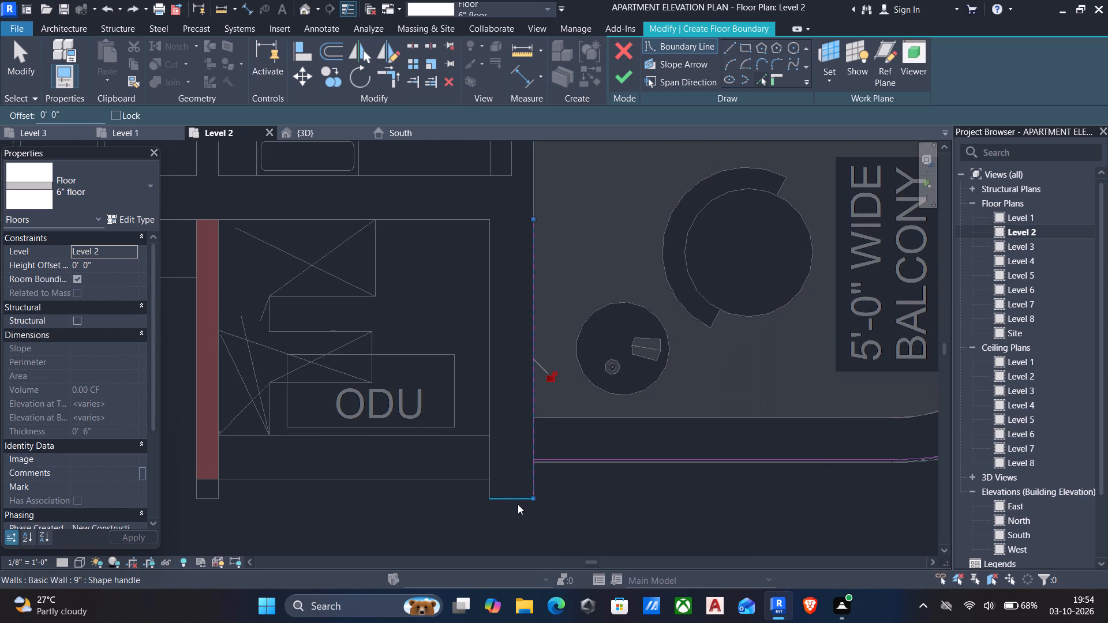
left_click(518, 504)
left_click(440, 483)
Add floor boundary lines around the projecting wall end at the ODU ledge's far corner and along the ledge's far side.
scroll(440, 484, "down", 3)
middle_click_drag(448, 490, 763, 464)
scroll(615, 454, "up", 2)
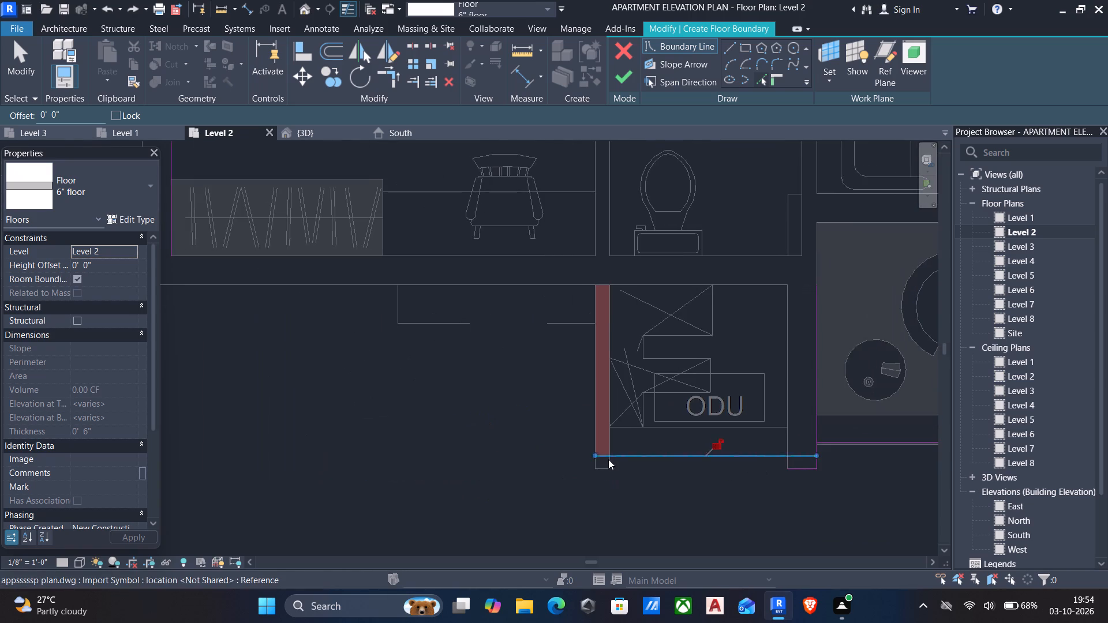
scroll(608, 459, "up", 2)
left_click(607, 466)
left_click(591, 476)
left_click(583, 459)
scroll(578, 446, "down", 2)
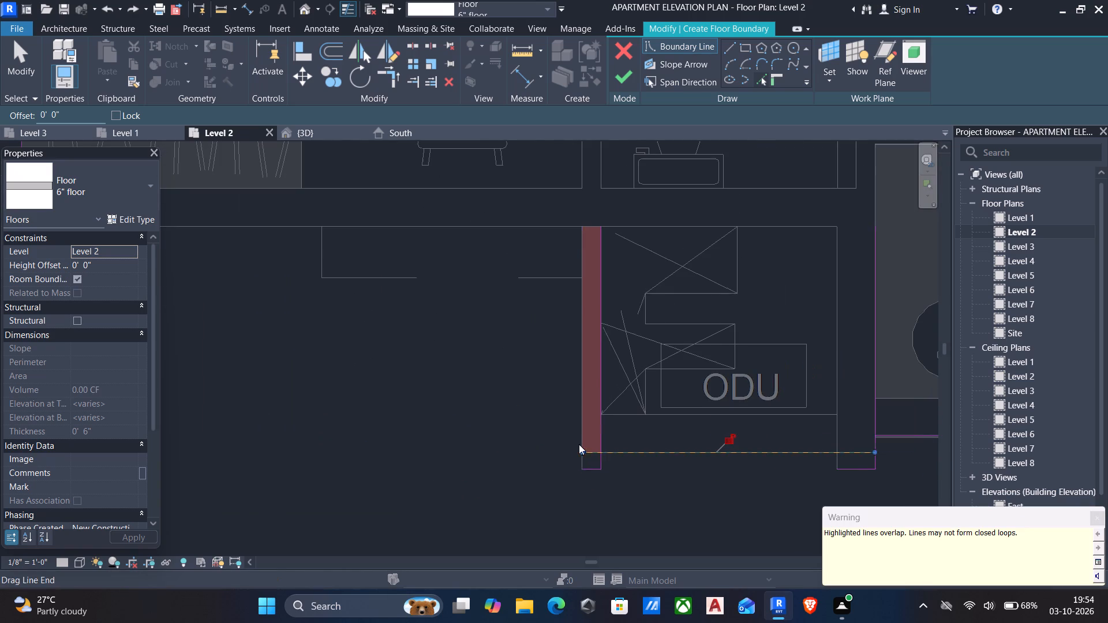
key("Escape")
left_click(585, 418)
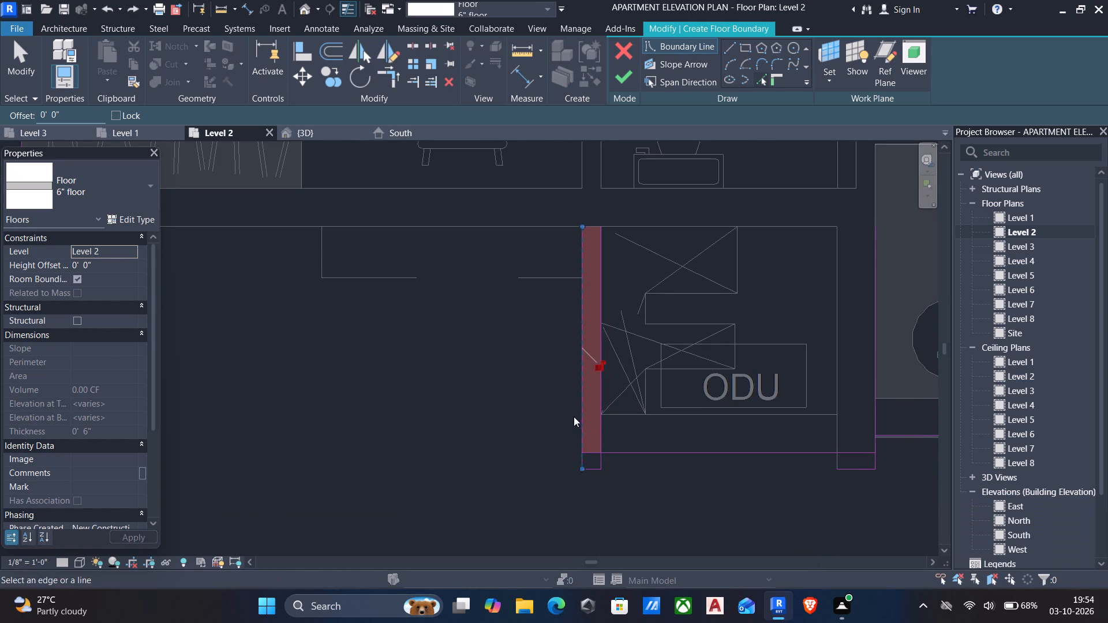
Add floor boundary lines along the bottom and outer side walls of the lowest apartment's bedroom beside the ODU ledge.
middle_click_drag(530, 389, 552, 495)
left_click(556, 329)
scroll(546, 343, "down", 4)
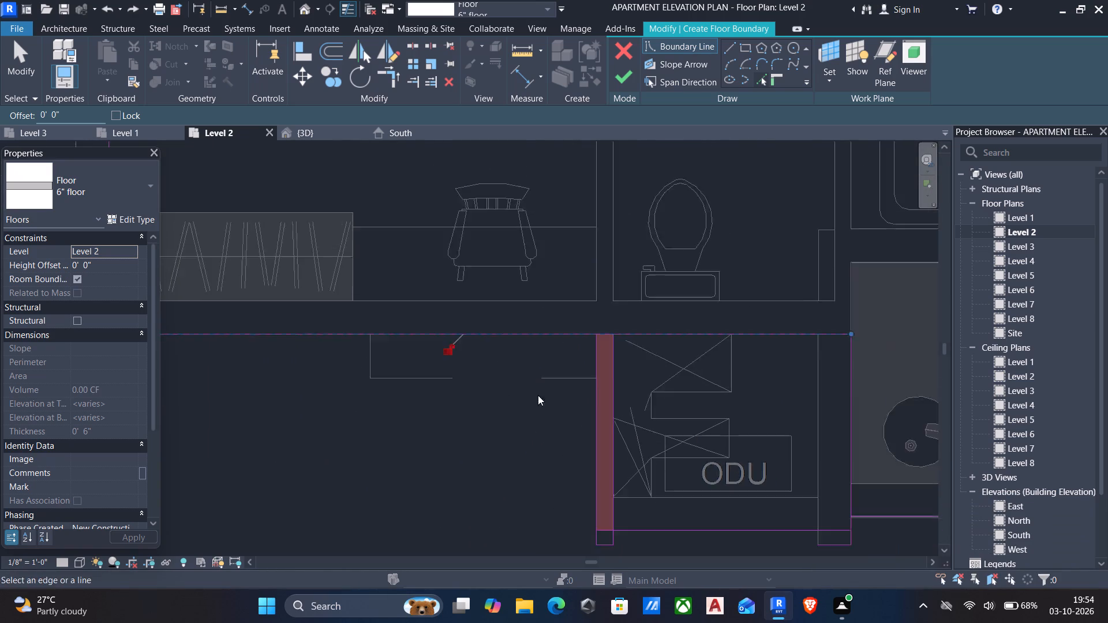
middle_click_drag(542, 399, 741, 440)
left_click(431, 359)
scroll(433, 363, "down", 1)
middle_click_drag(450, 401, 494, 520)
scroll(494, 520, "down", 3)
scroll(499, 380, "down", 4)
key("Escape")
scroll(476, 358, "down", 3)
middle_click_drag(477, 366, 517, 448)
scroll(512, 445, "down", 2)
middle_click_drag(512, 446, 606, 394)
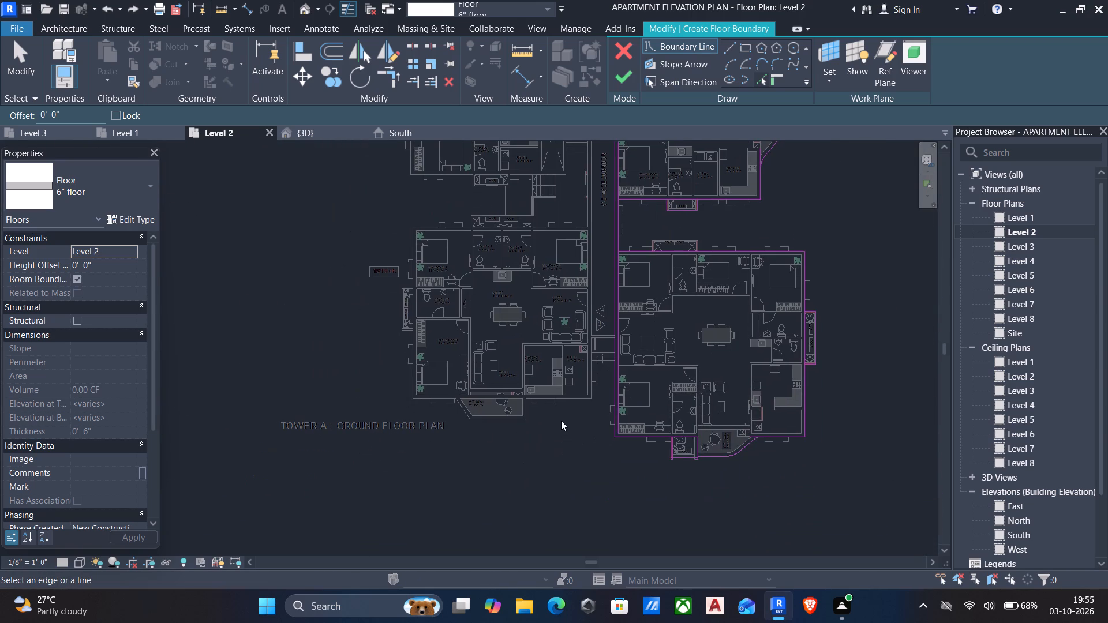
key("Escape")
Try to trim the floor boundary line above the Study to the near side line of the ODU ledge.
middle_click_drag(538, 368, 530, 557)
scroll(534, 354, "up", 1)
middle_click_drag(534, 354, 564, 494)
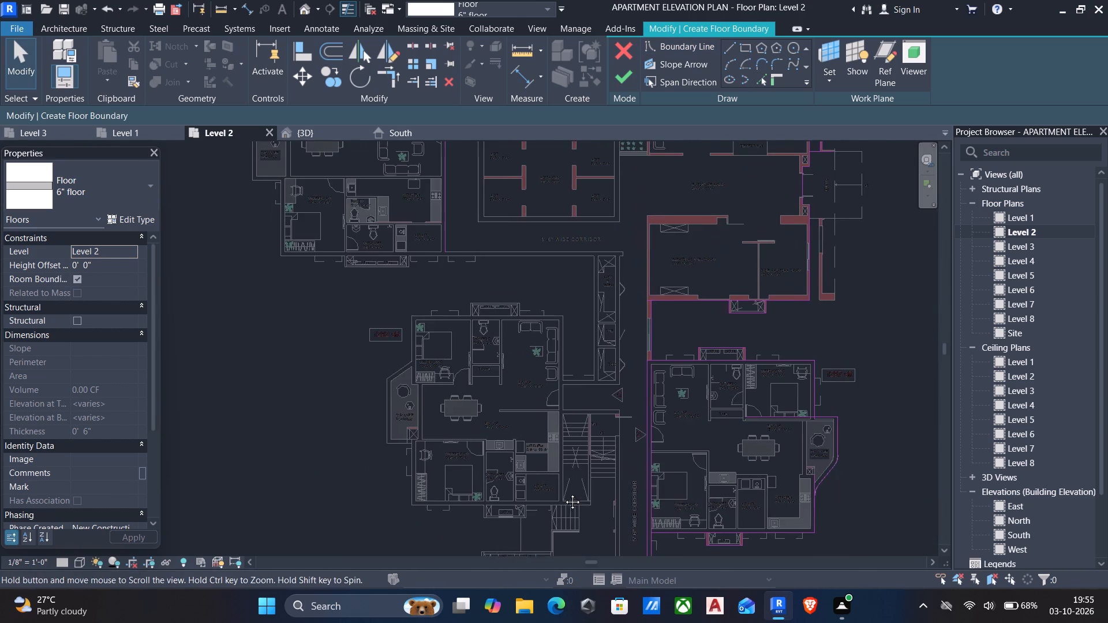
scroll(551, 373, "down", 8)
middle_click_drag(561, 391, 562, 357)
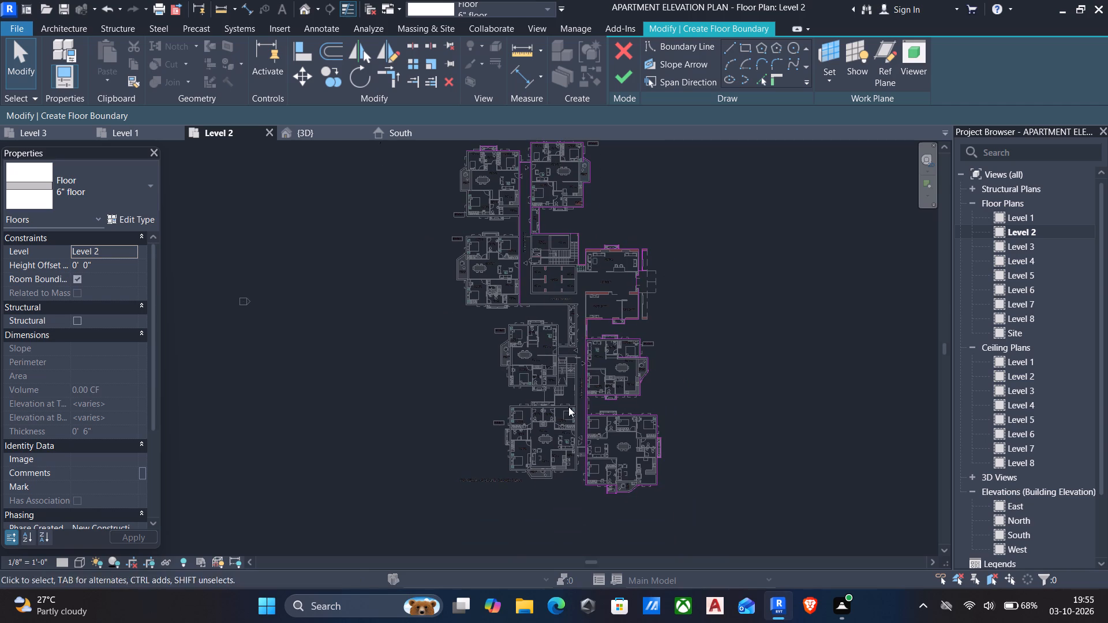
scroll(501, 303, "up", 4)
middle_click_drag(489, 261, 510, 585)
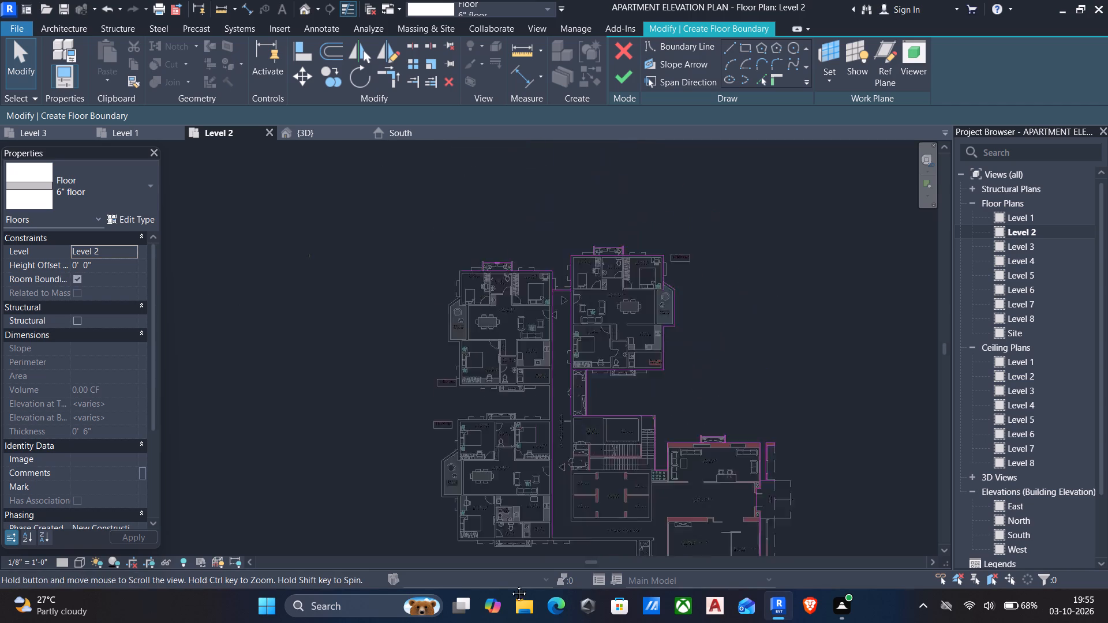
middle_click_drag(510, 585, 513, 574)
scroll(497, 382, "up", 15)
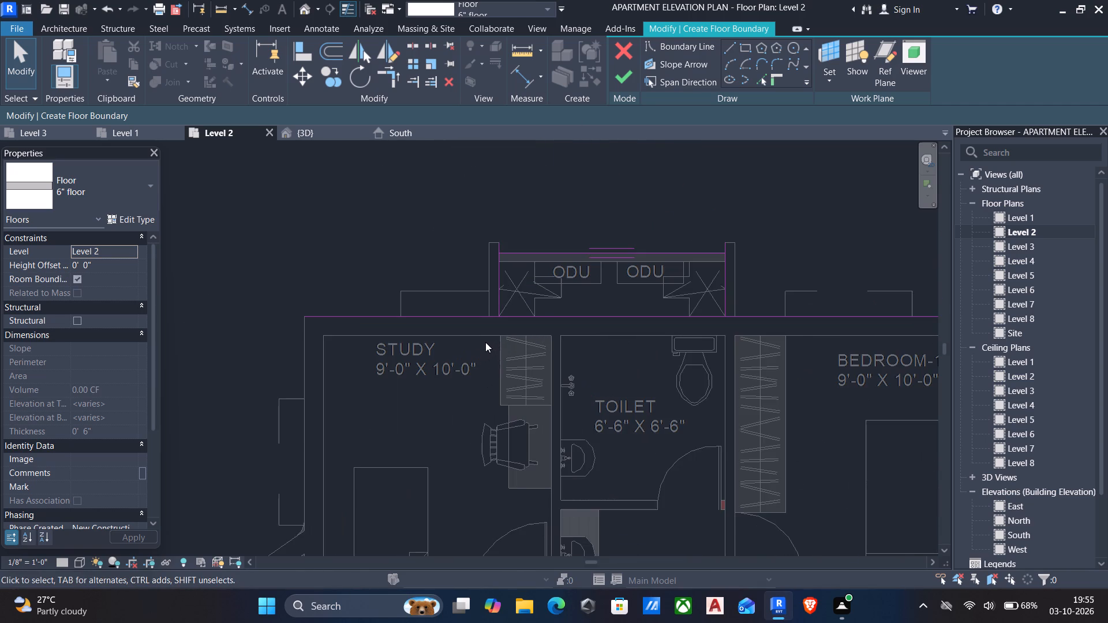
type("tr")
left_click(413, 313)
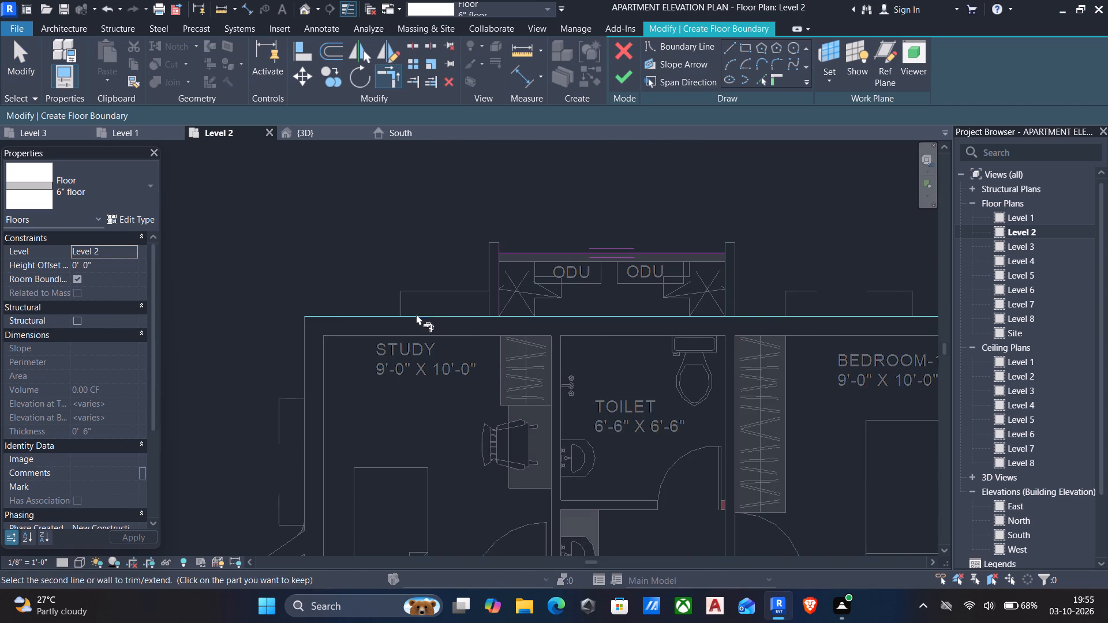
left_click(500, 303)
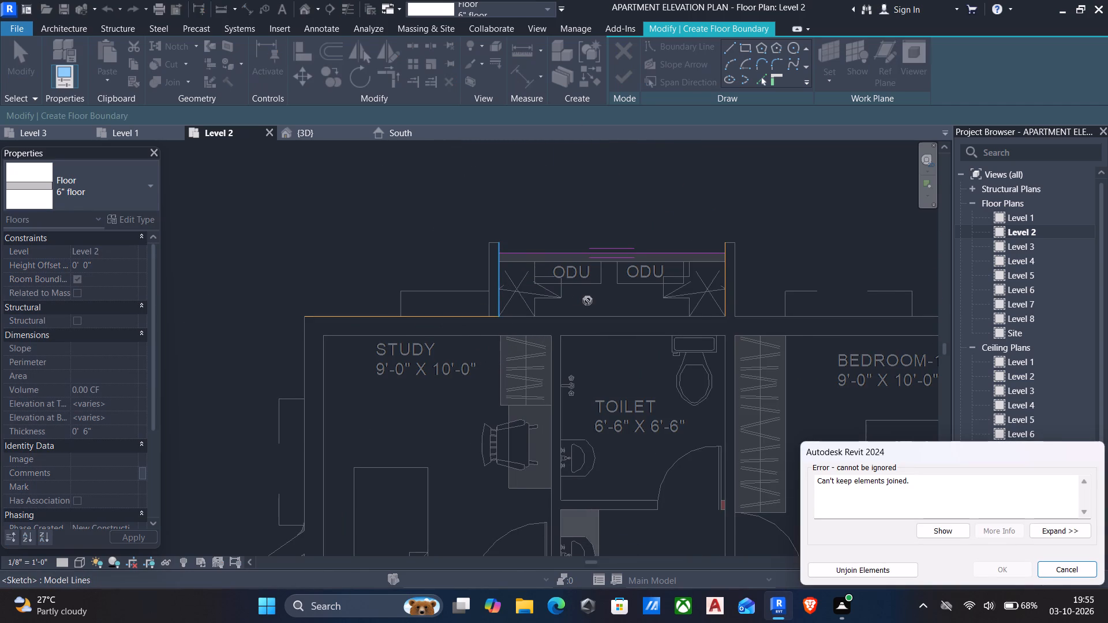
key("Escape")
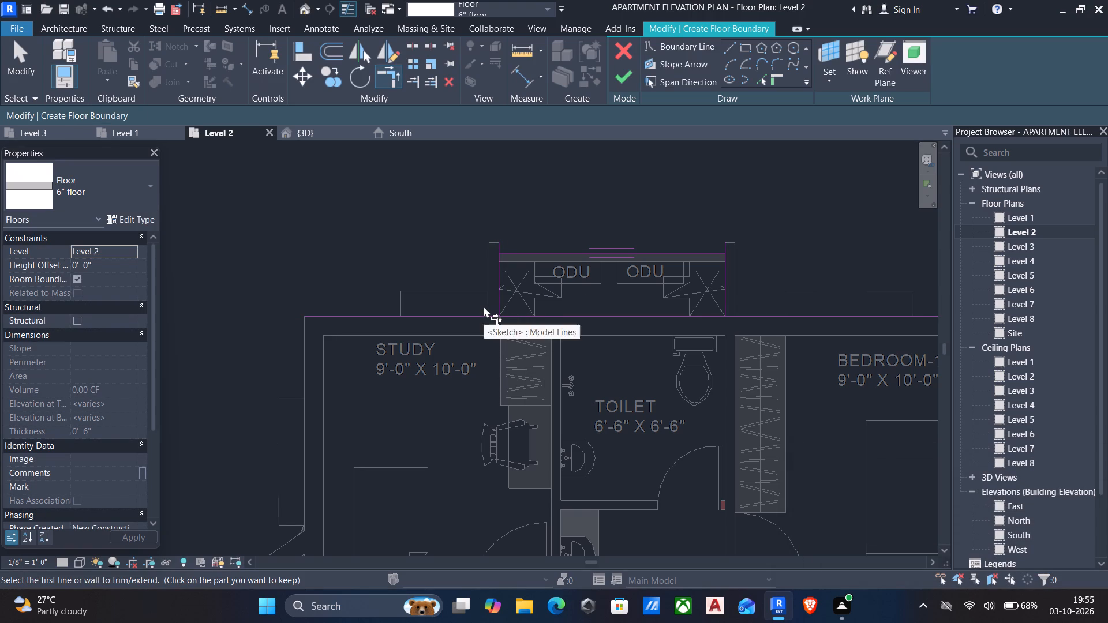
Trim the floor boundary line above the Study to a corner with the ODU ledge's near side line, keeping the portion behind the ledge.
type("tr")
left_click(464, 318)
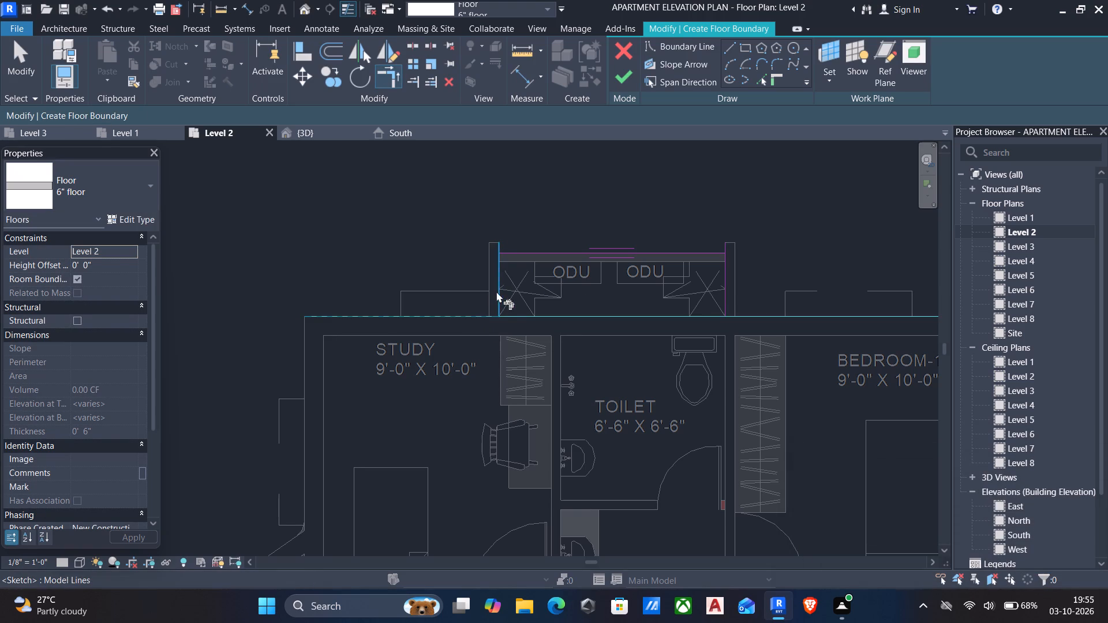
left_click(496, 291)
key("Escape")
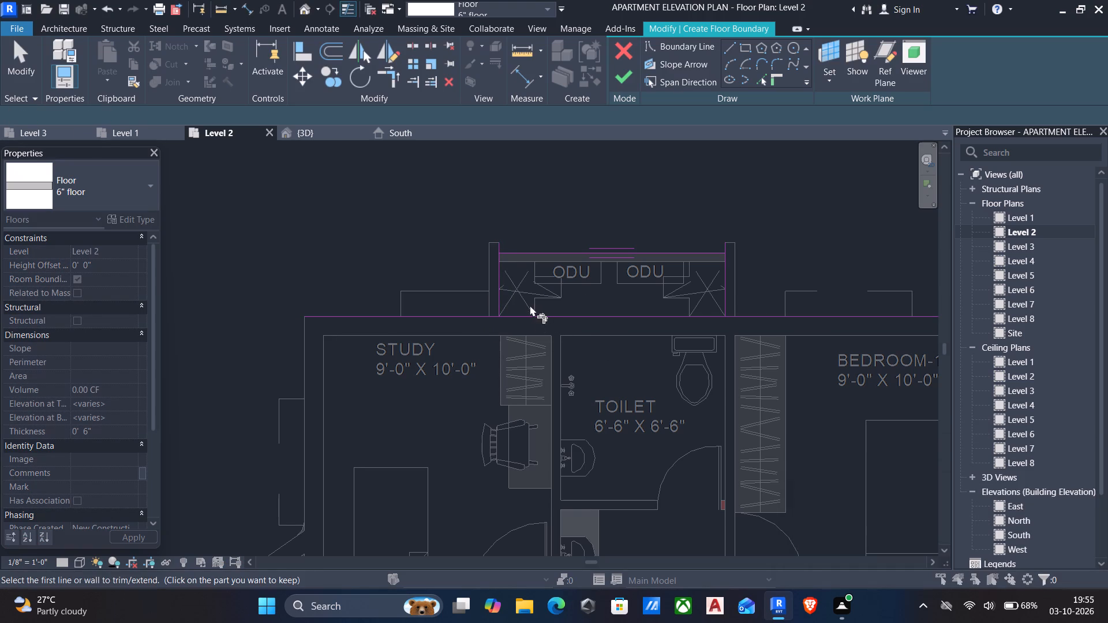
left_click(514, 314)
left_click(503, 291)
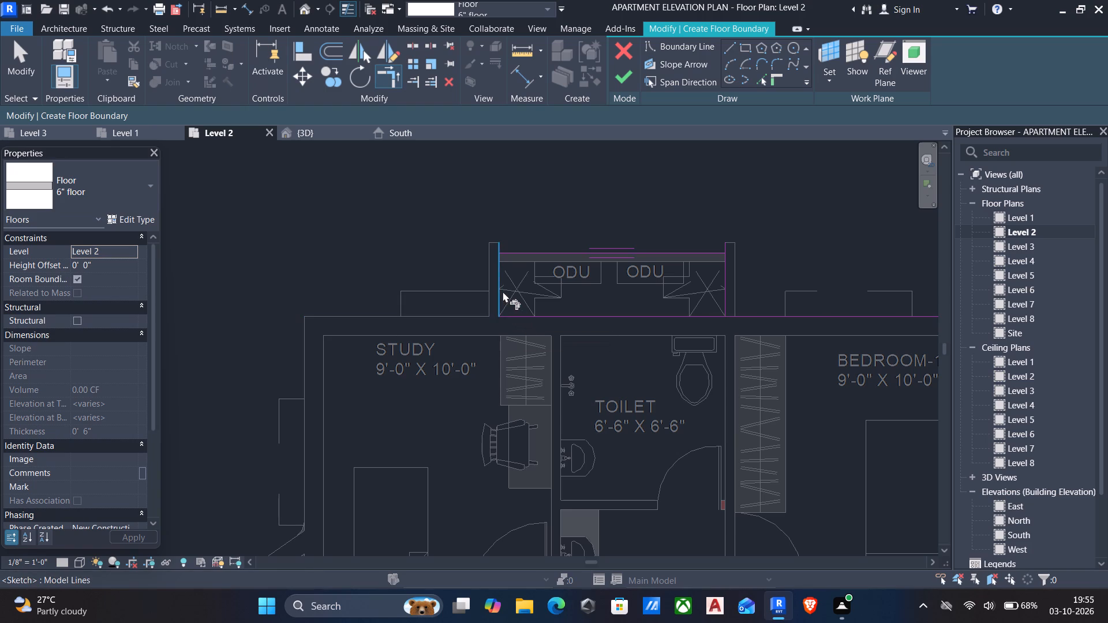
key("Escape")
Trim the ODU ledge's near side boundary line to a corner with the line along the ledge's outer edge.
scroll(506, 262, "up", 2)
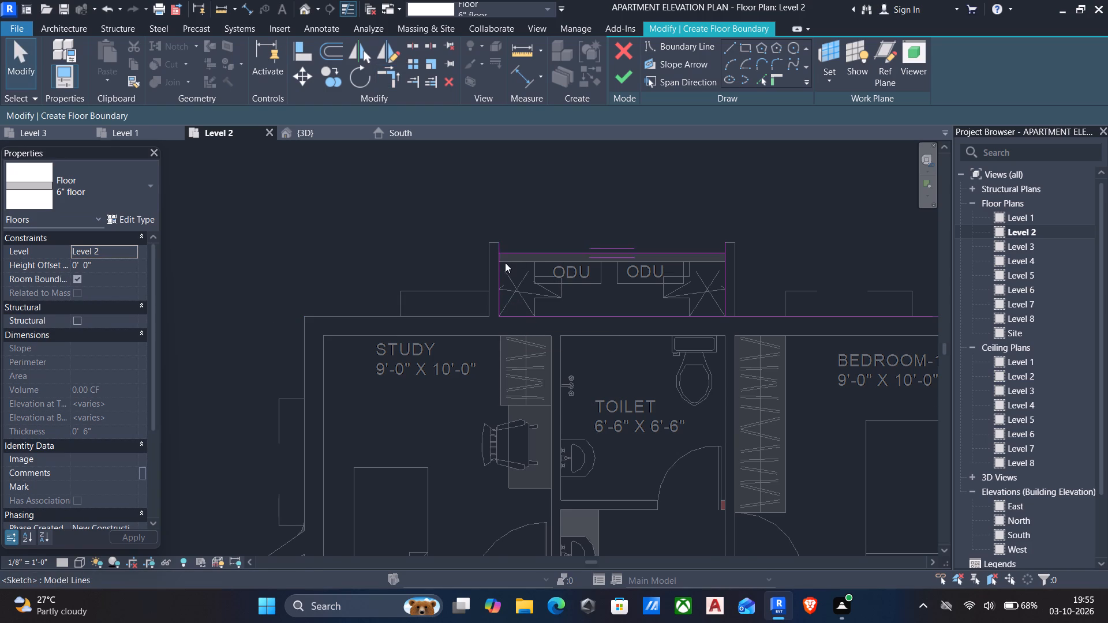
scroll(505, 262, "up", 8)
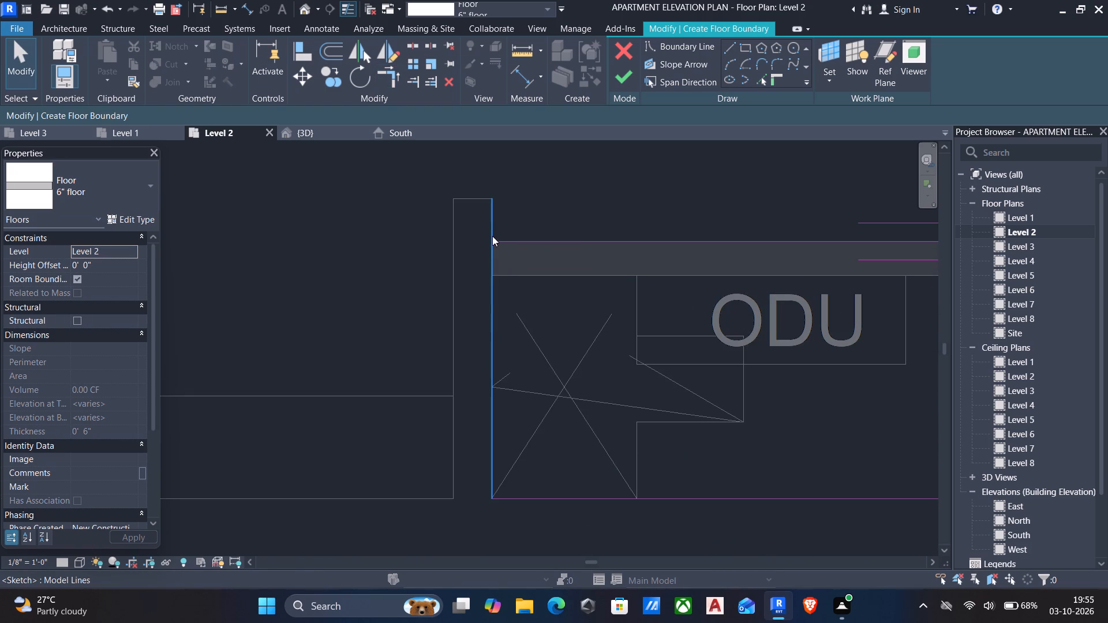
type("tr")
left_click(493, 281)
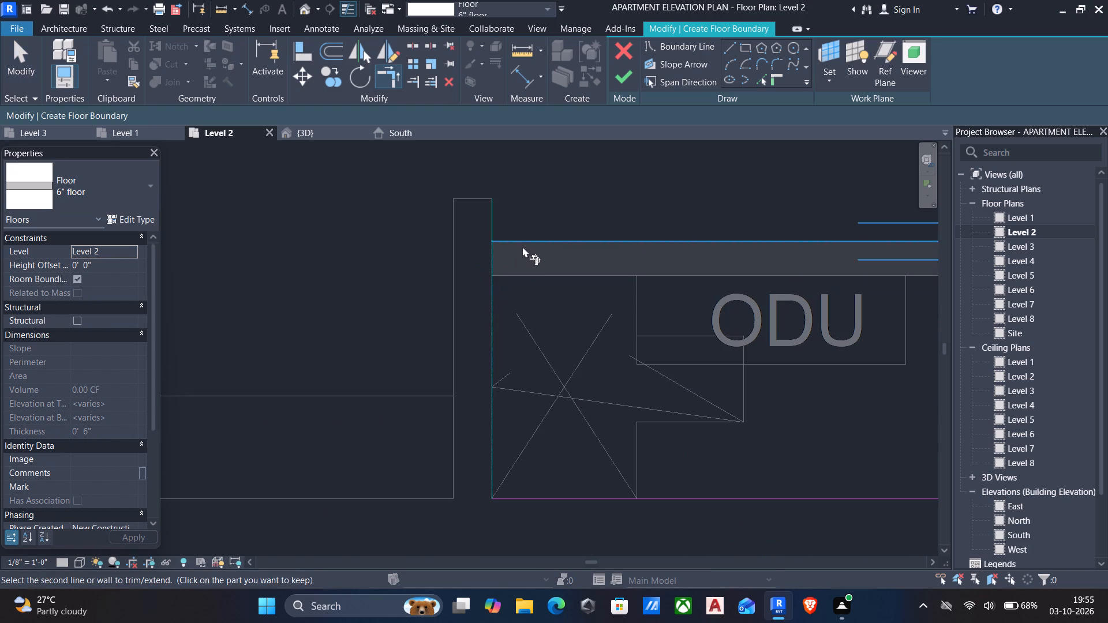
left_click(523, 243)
Delete the floor boundary line running along the exterior wall behind the ODU ledge, above the Toilet.
scroll(525, 257, "down", 7)
middle_click_drag(542, 314, 524, 317)
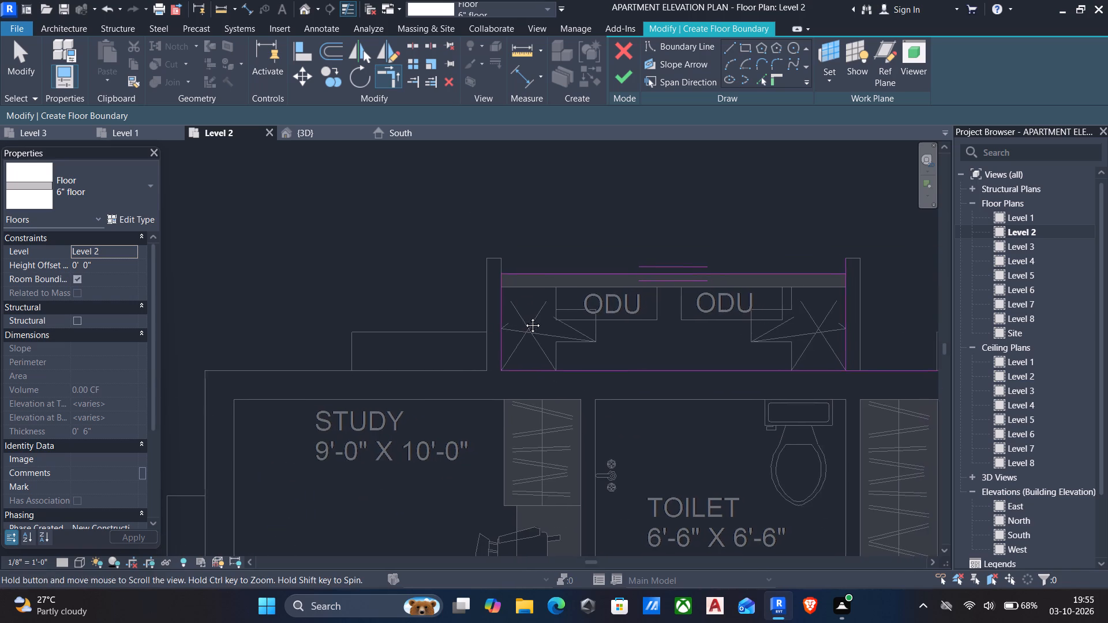
middle_click_drag(524, 317, 515, 318)
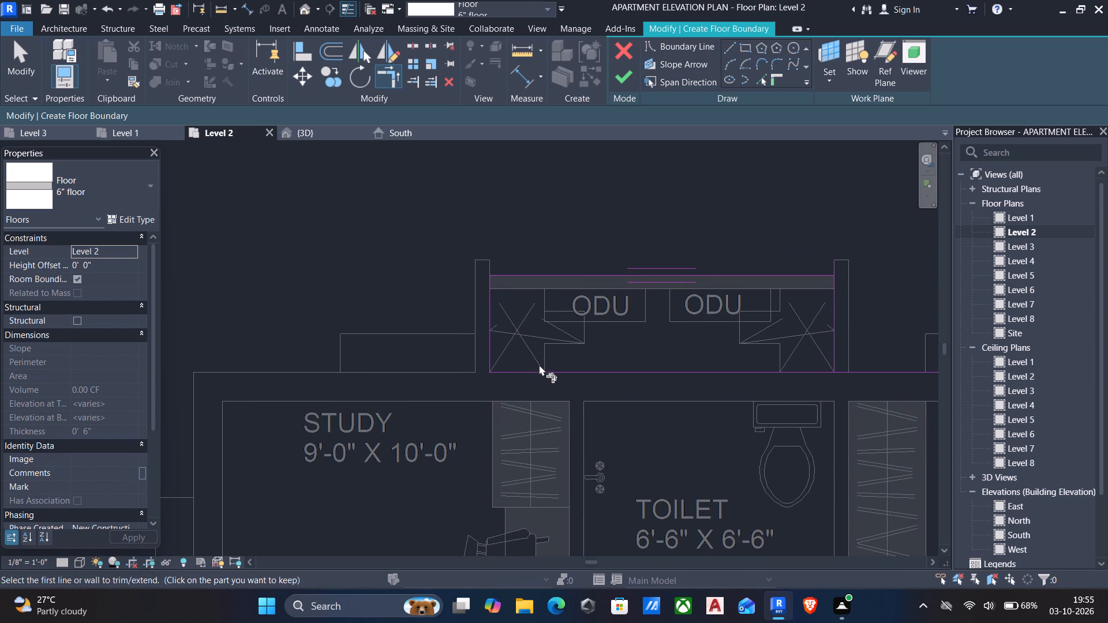
left_click(542, 370)
key("Delete")
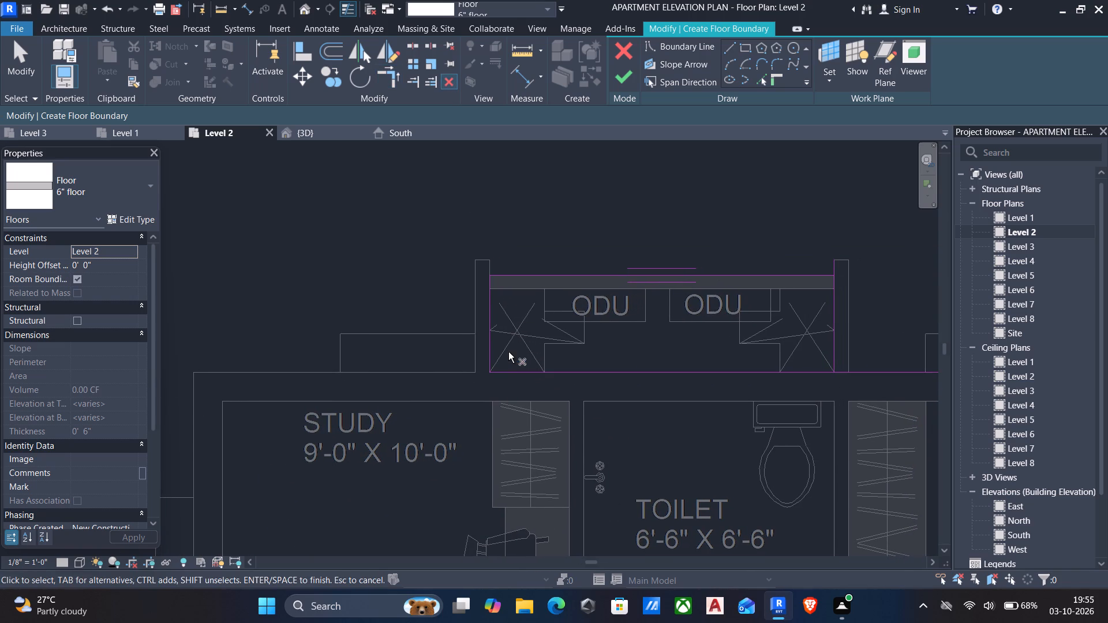
left_click(567, 372)
key("Delete")
left_click(606, 370)
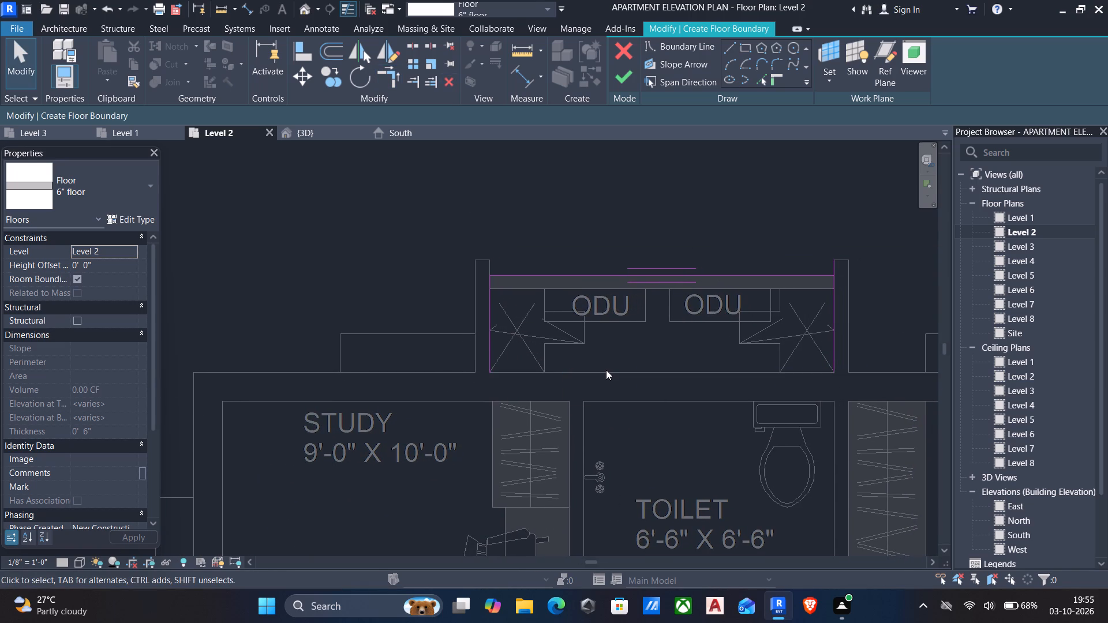
Draw floor boundary lines from the ledge's outer corner around the projecting wall end beside the Study and down its outer side to the Study wall.
scroll(602, 376, "down", 3)
middle_click_drag(597, 383, 575, 386)
scroll(496, 282, "up", 4)
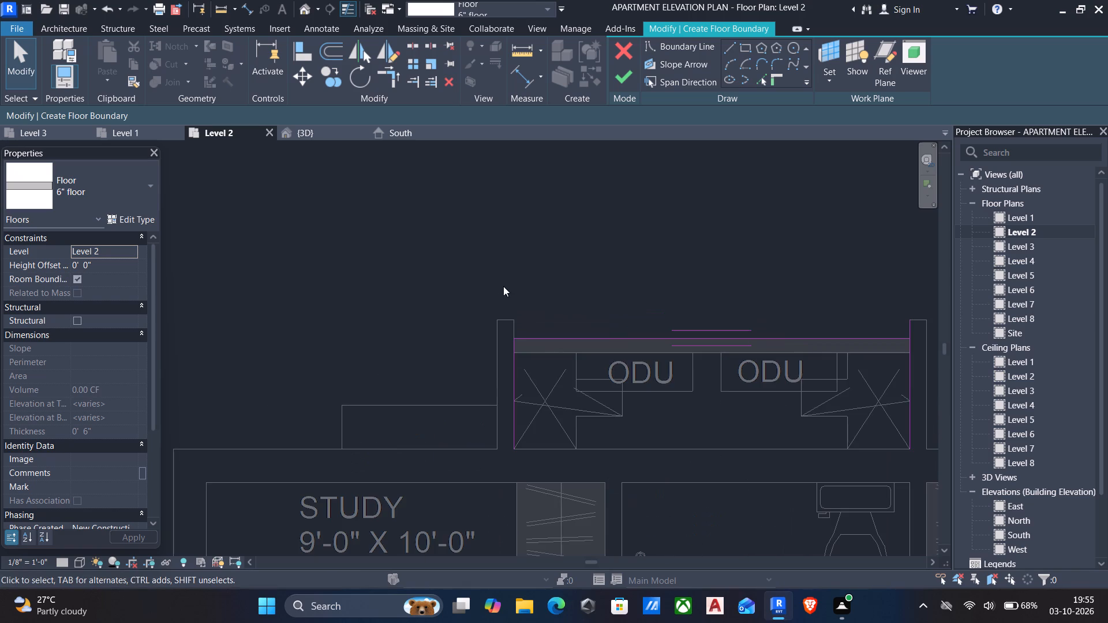
left_click(727, 43)
scroll(519, 339, "up", 5)
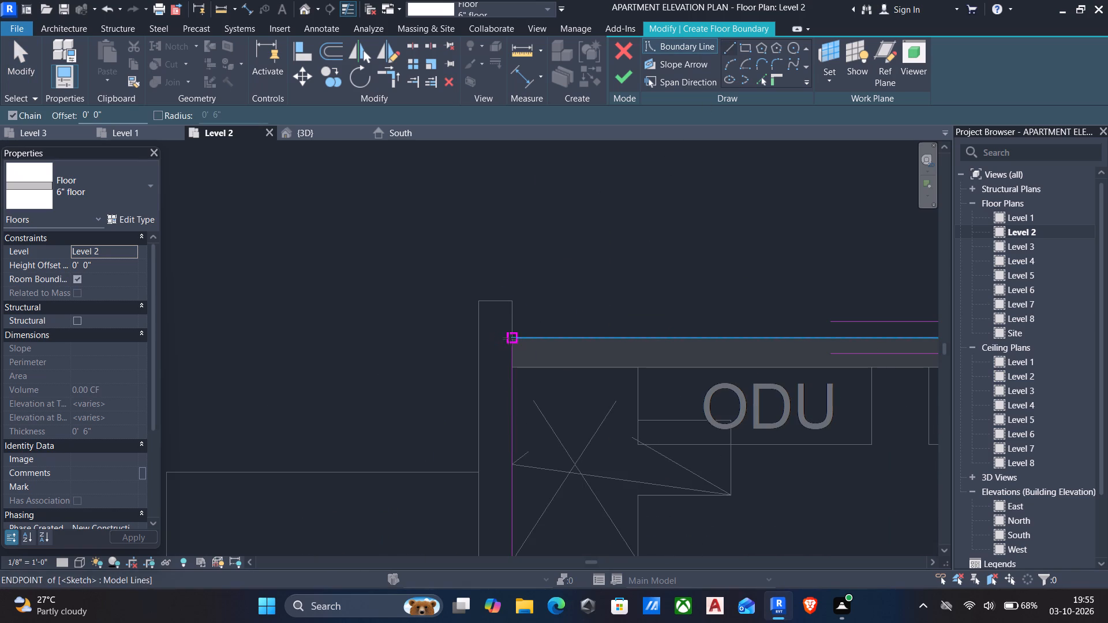
left_click(510, 337)
left_click(509, 302)
left_click(476, 300)
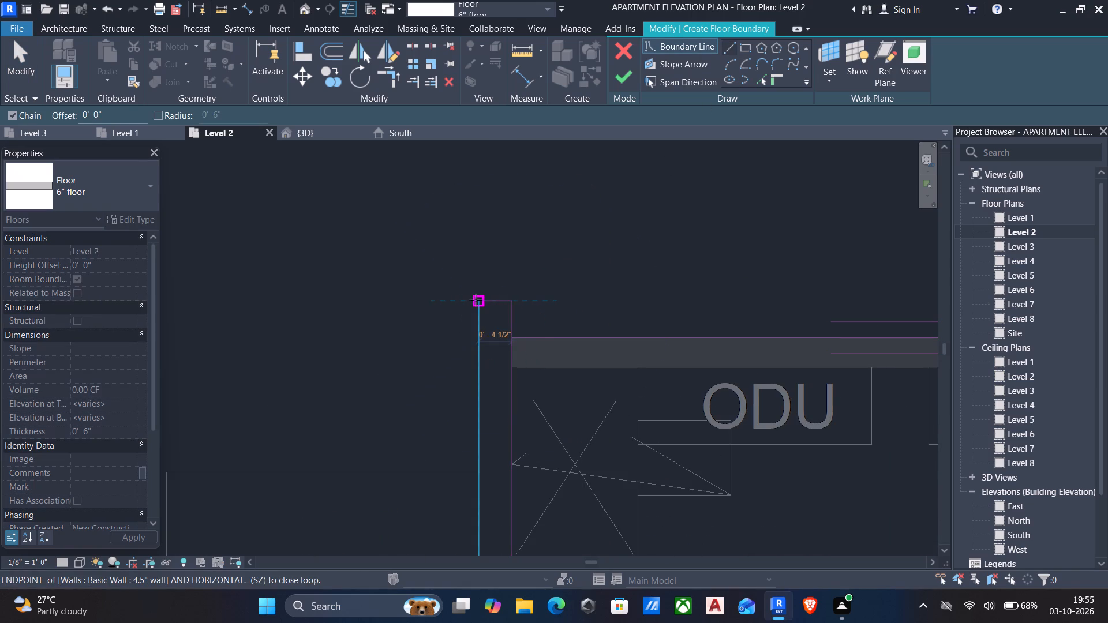
middle_click_drag(472, 432, 487, 414)
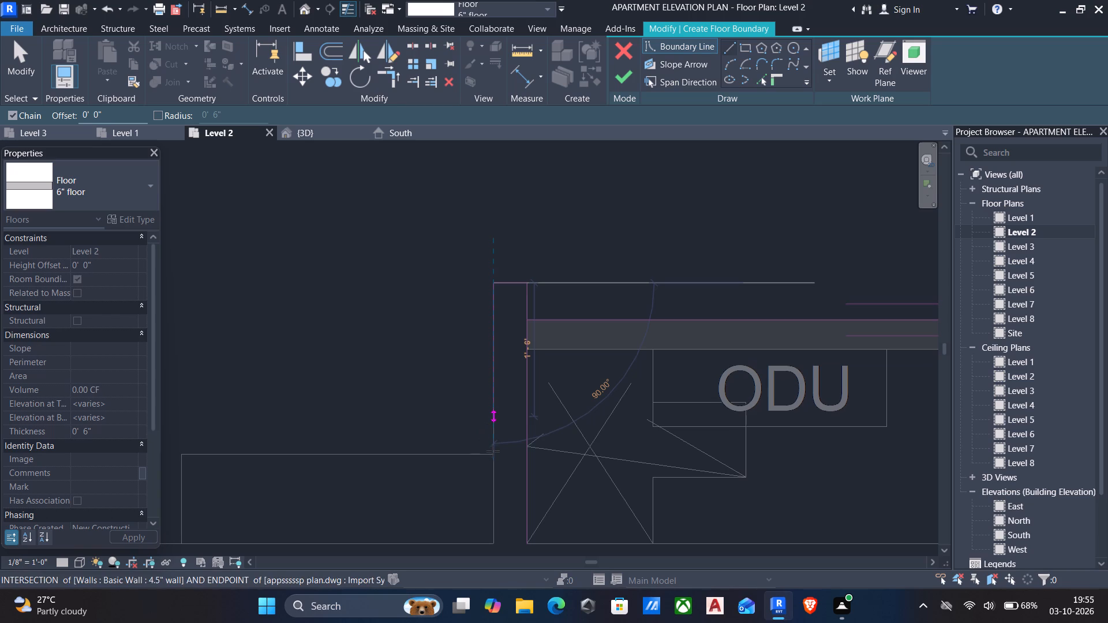
left_click(495, 451)
middle_click_drag(422, 457, 563, 438)
scroll(352, 449, "down", 4)
middle_click_drag(379, 466, 518, 367)
scroll(517, 367, "down", 2)
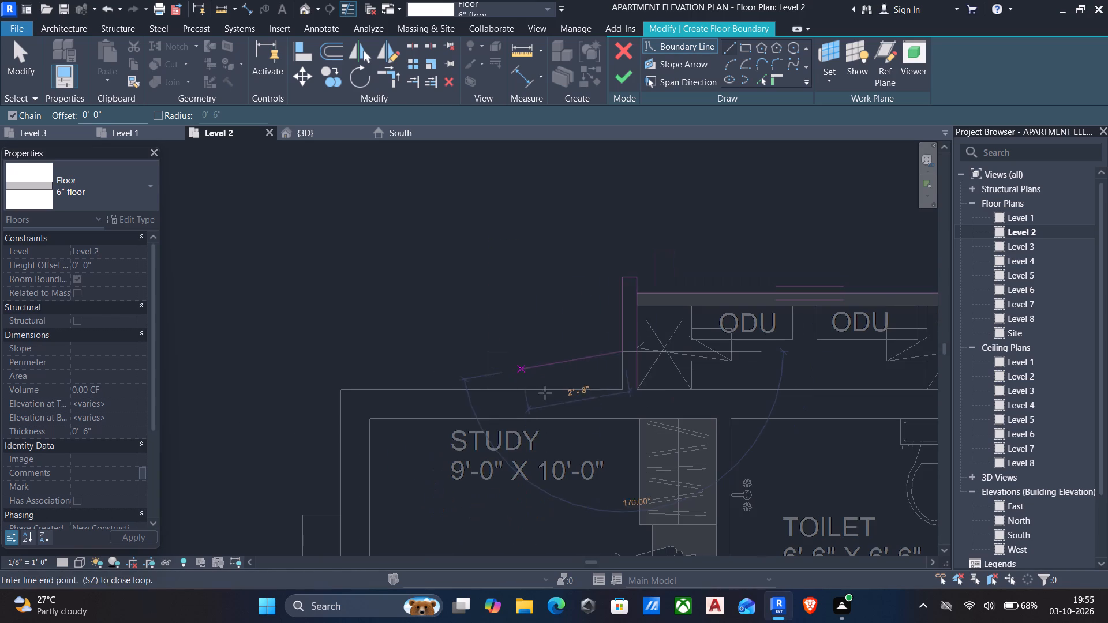
left_click(621, 384)
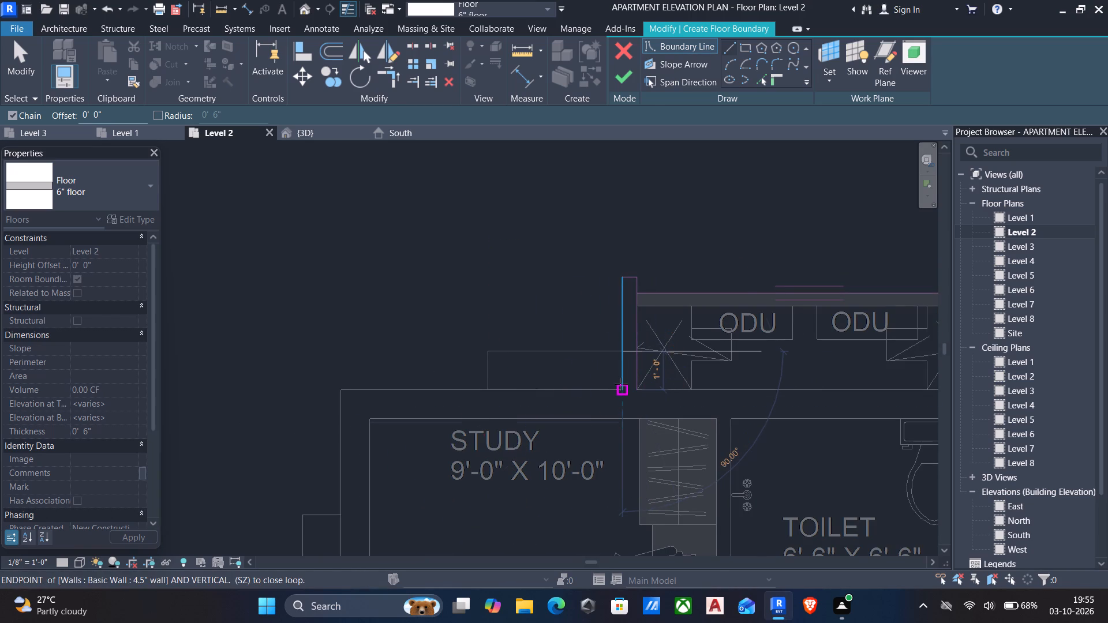
key("Escape")
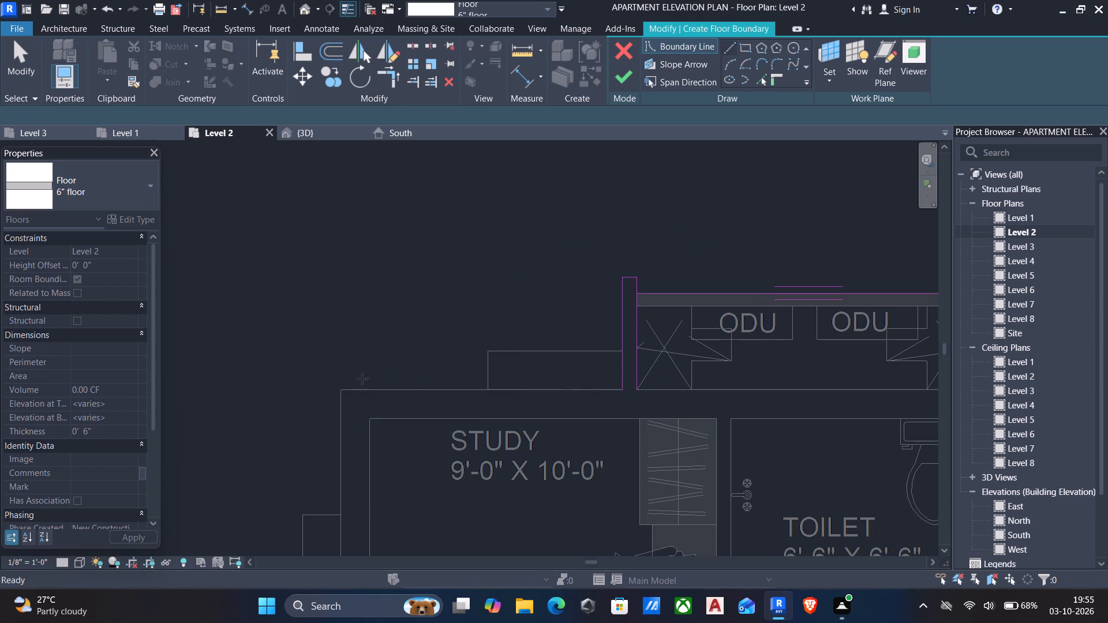
key("Escape")
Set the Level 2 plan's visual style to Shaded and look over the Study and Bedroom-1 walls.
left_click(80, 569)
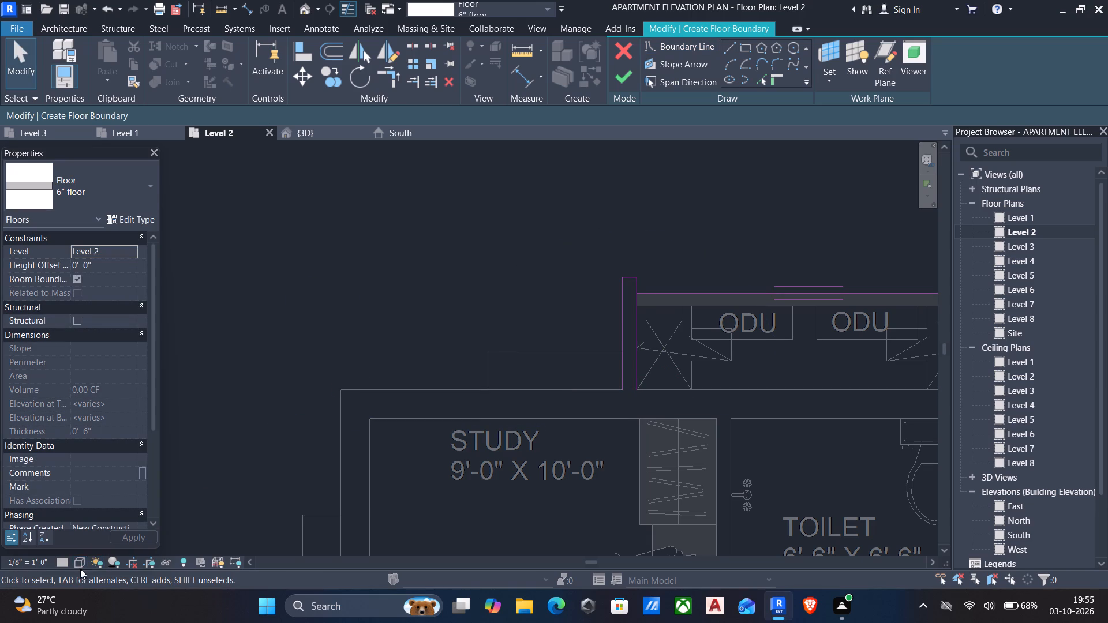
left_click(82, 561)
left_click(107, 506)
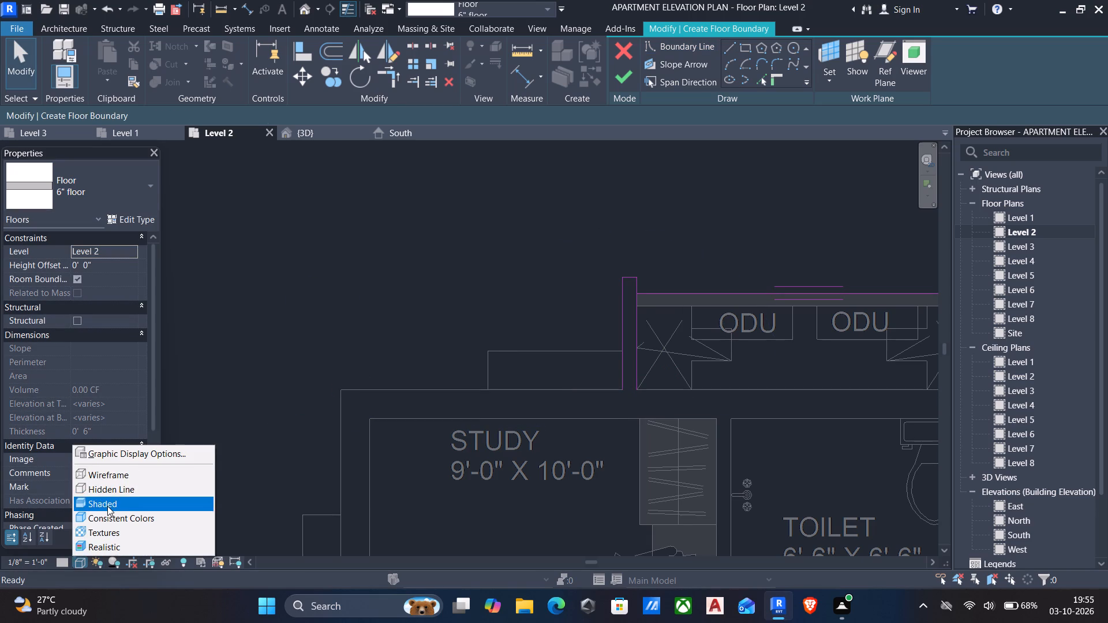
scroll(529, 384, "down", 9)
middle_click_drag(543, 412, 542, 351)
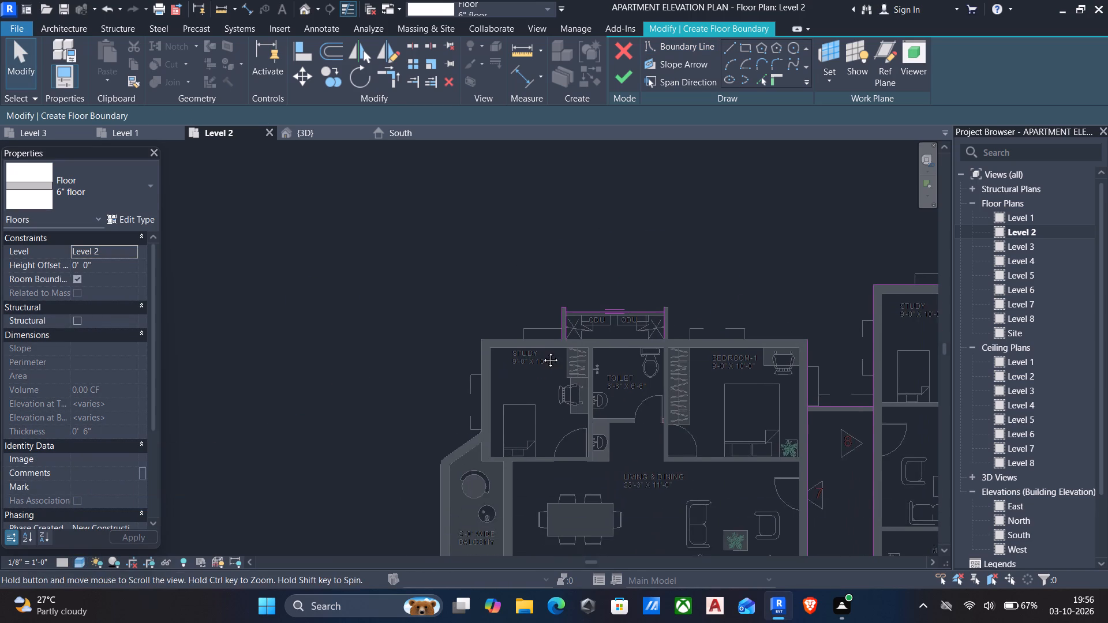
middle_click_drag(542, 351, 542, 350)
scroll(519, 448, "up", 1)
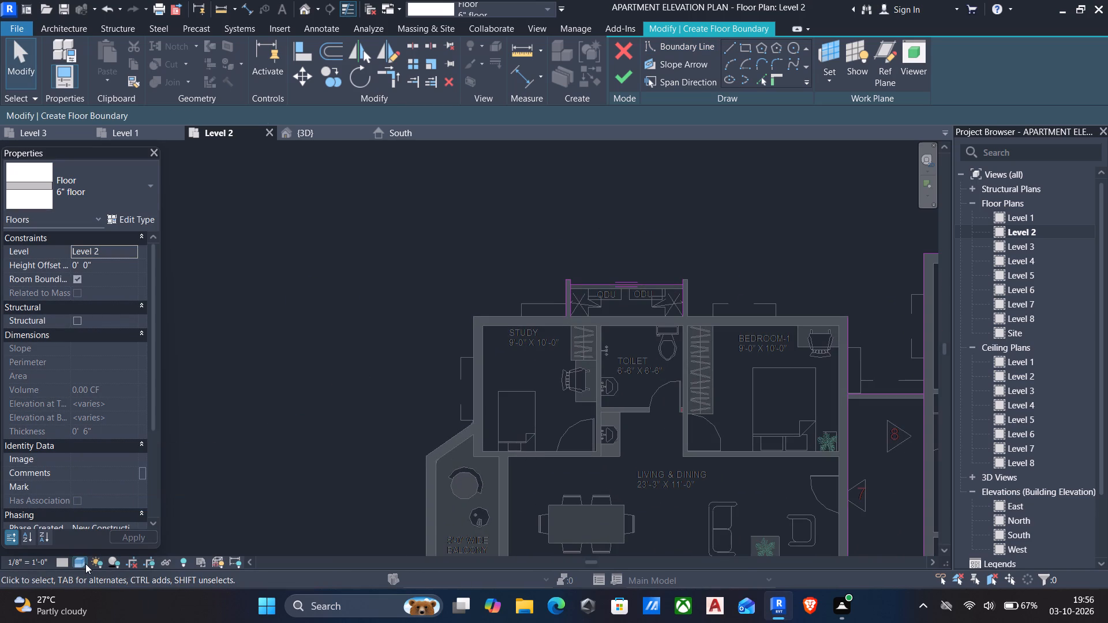
Set the Level 2 plan's visual style to Wireframe.
left_click(81, 562)
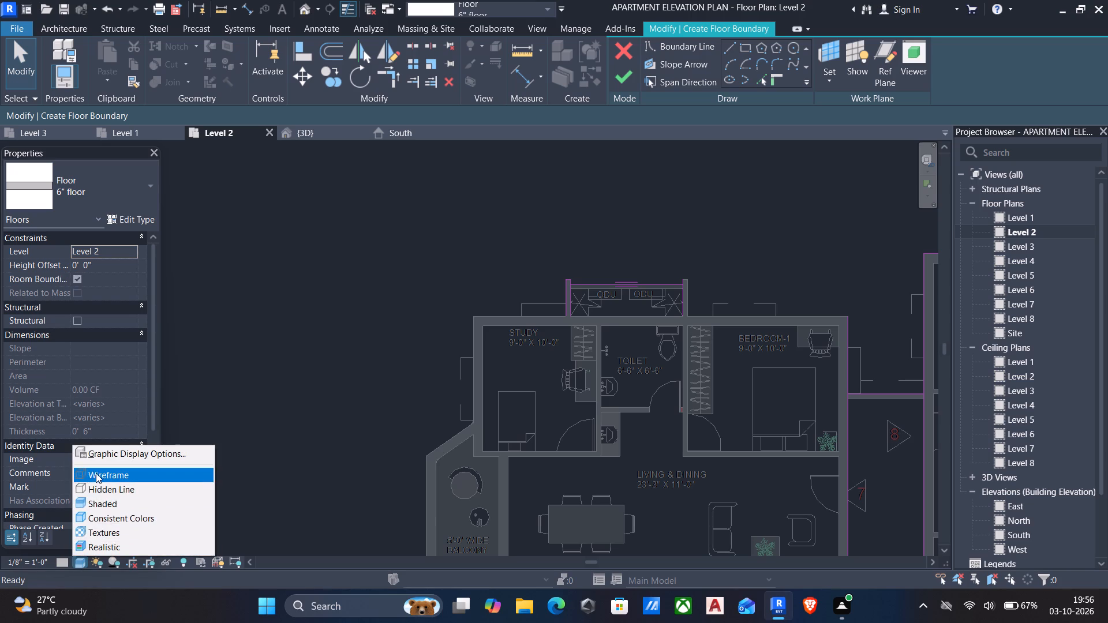
left_click(96, 472)
Trim the short boundary line on the Study-side projecting wall's inner face to a corner with the ledge's outer edge line.
scroll(567, 283, "up", 4)
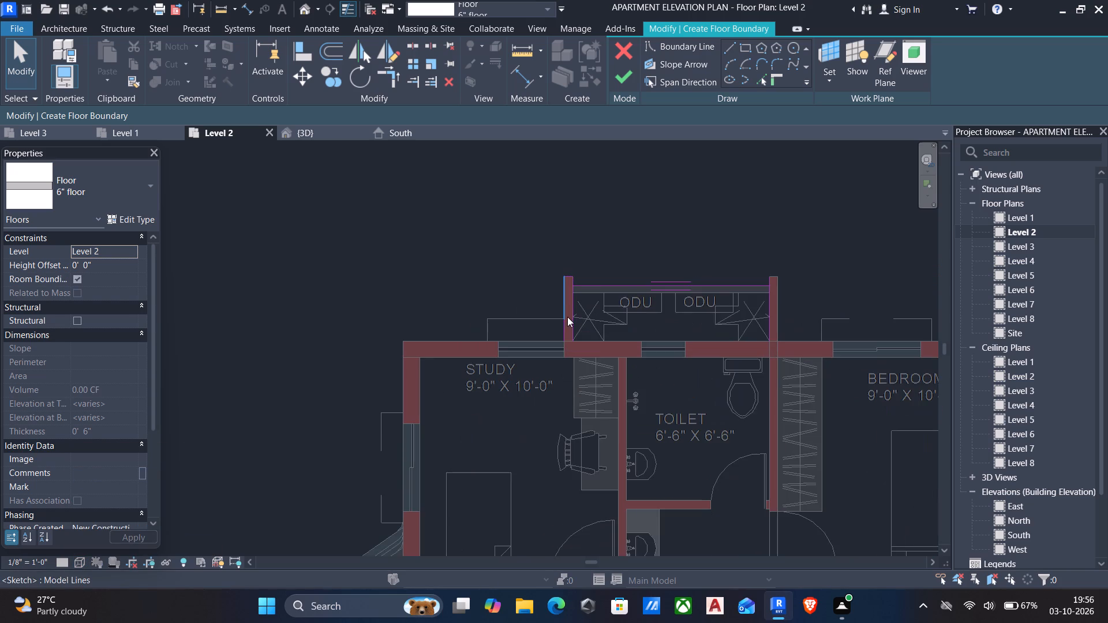
scroll(560, 335, "up", 9)
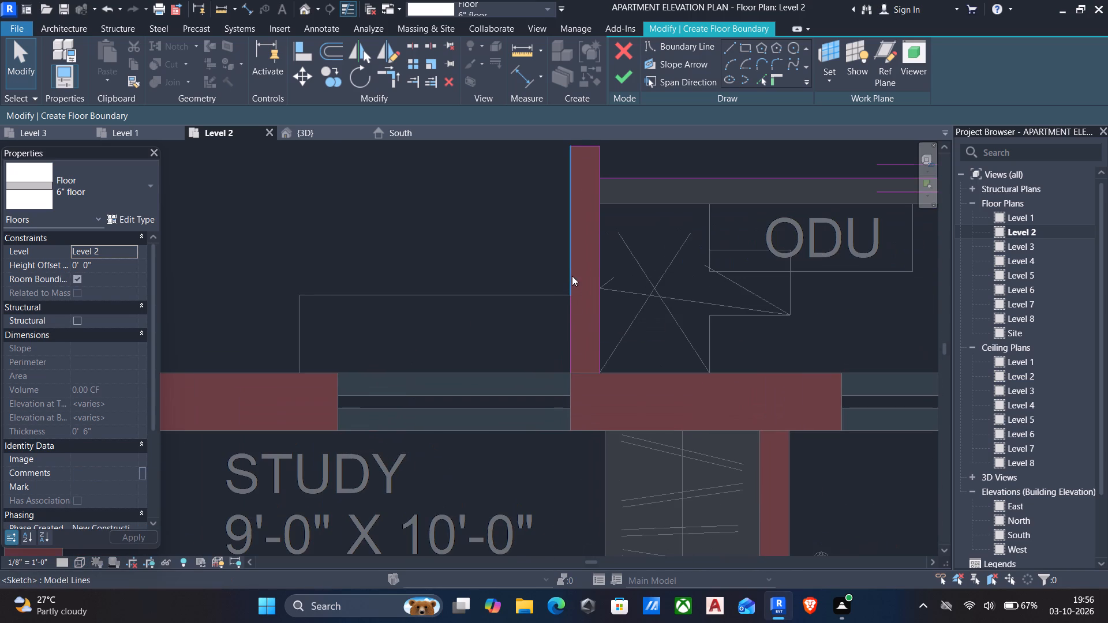
left_click(572, 276)
scroll(572, 289, "down", 4)
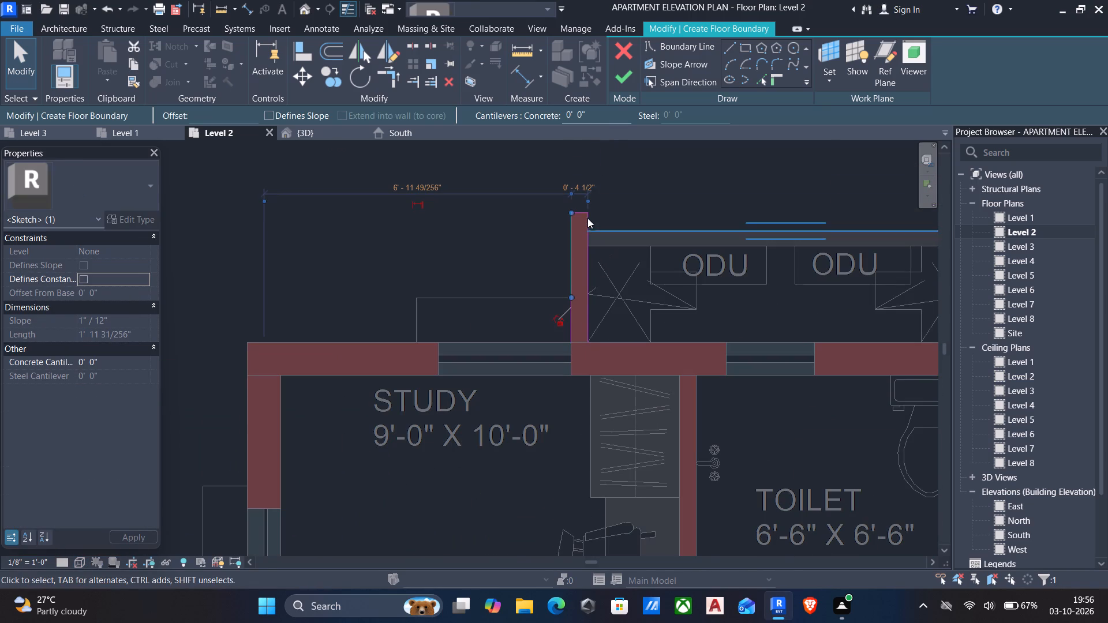
scroll(583, 215, "up", 4)
scroll(582, 214, "down", 2)
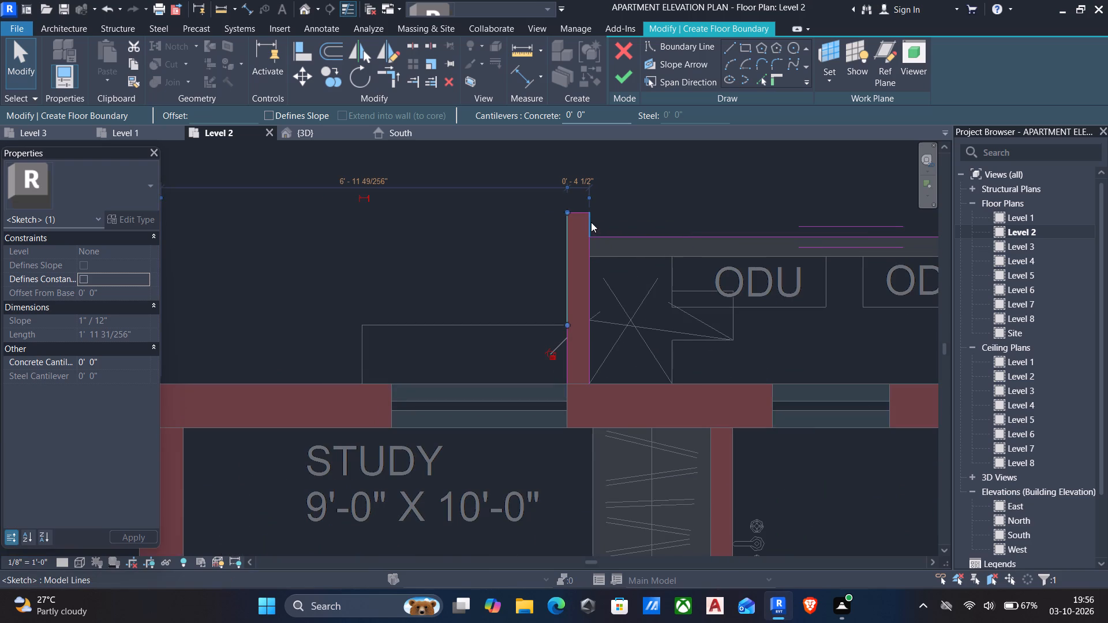
type("tr")
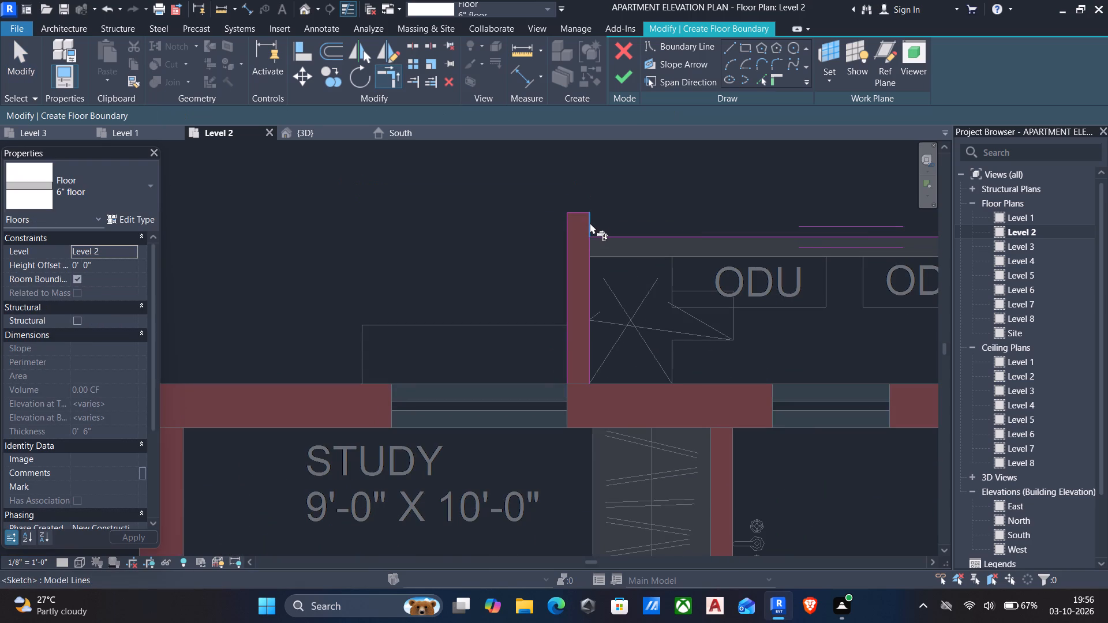
left_click(590, 224)
scroll(615, 235, "up", 4)
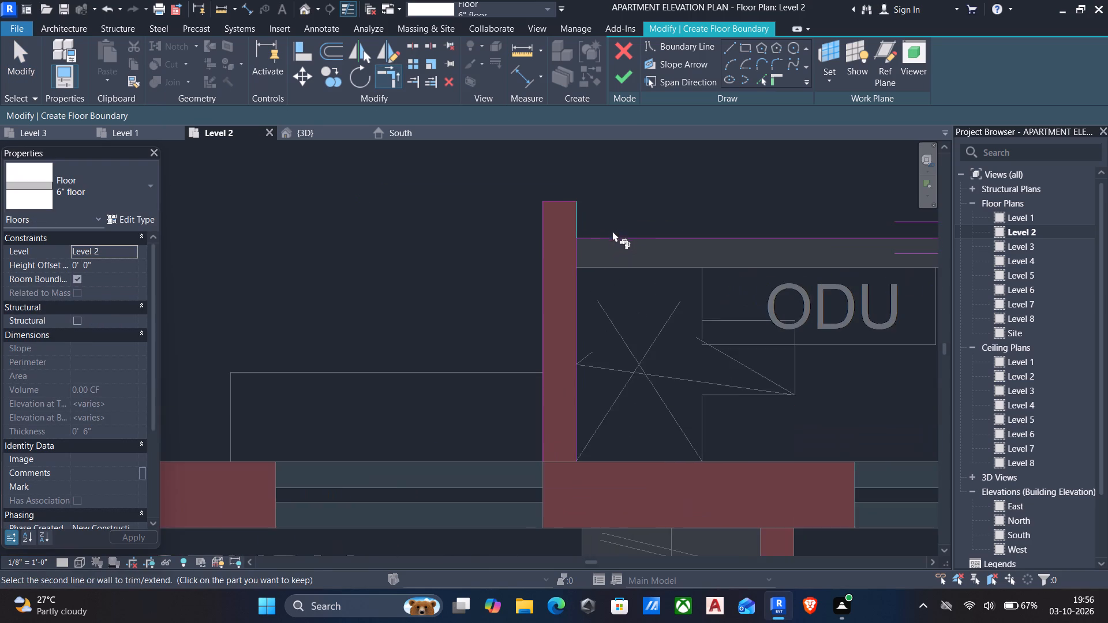
left_click(607, 236)
key("Escape")
Delete the floor boundary lines along the inner faces of the two projecting walls flanking the ODU ledge.
left_click(570, 297)
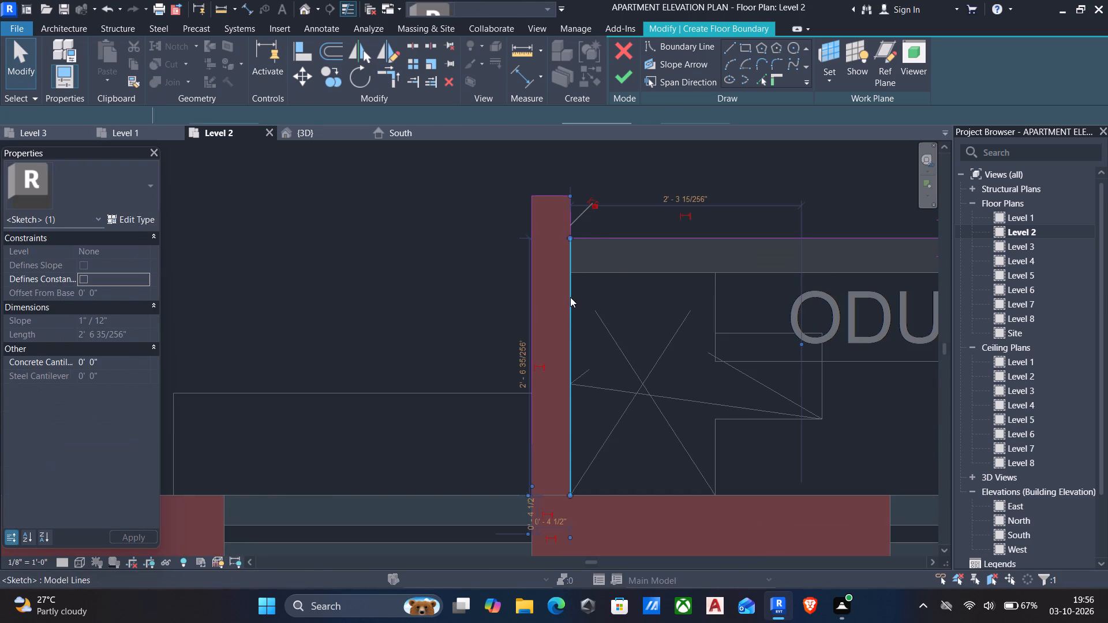
key("Delete")
scroll(579, 307, "down", 5)
middle_click_drag(600, 347, 518, 369)
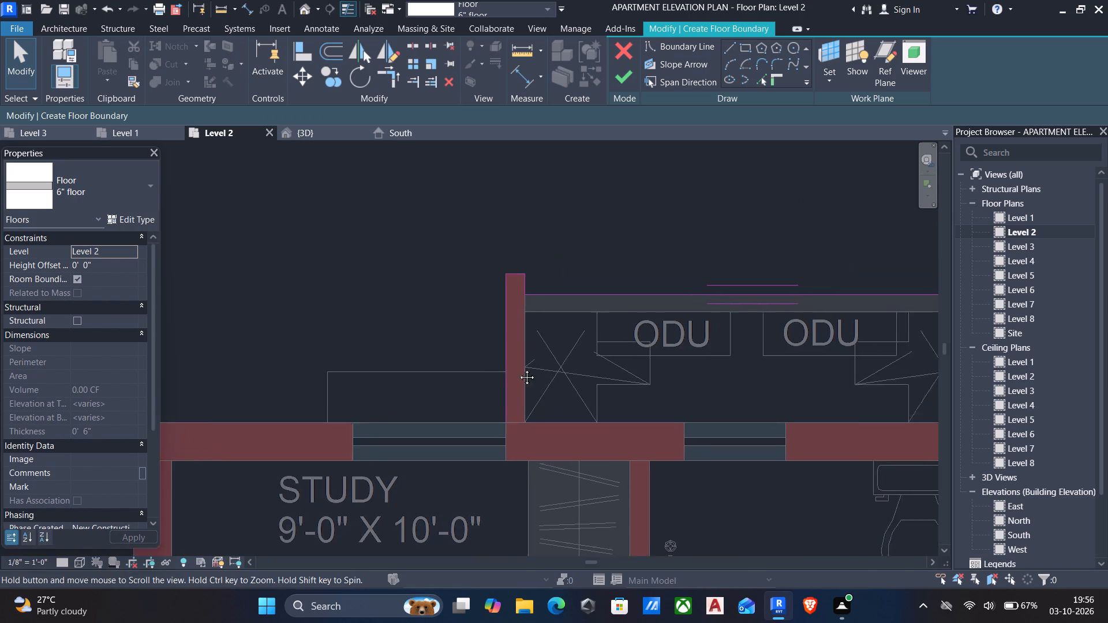
middle_click_drag(518, 369, 365, 355)
scroll(804, 304, "up", 4)
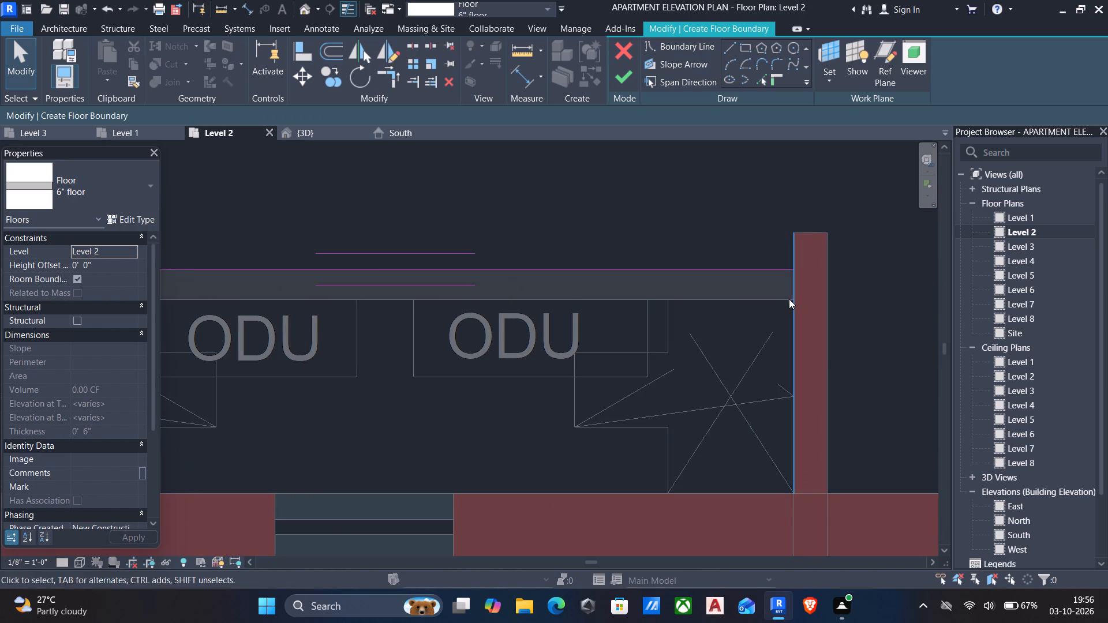
left_click(792, 299)
key("Delete")
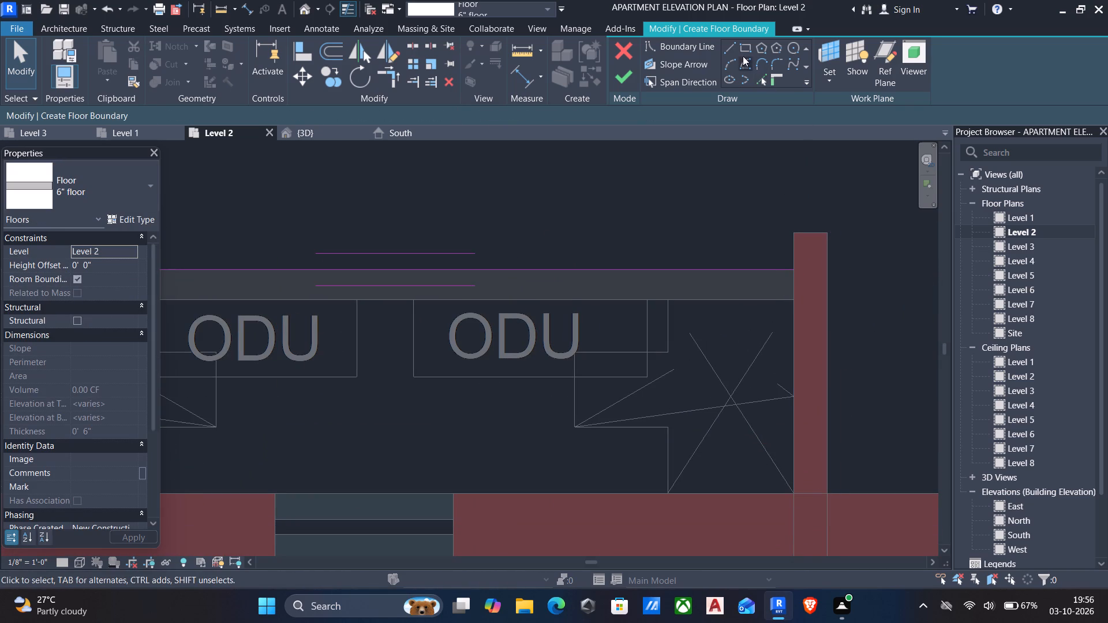
Draw floor boundary lines from the ledge line's endpoint around the 4 1/2" end and down the outer face of the Bedroom-1-side projecting wall.
left_click(729, 49)
scroll(813, 245, "up", 5)
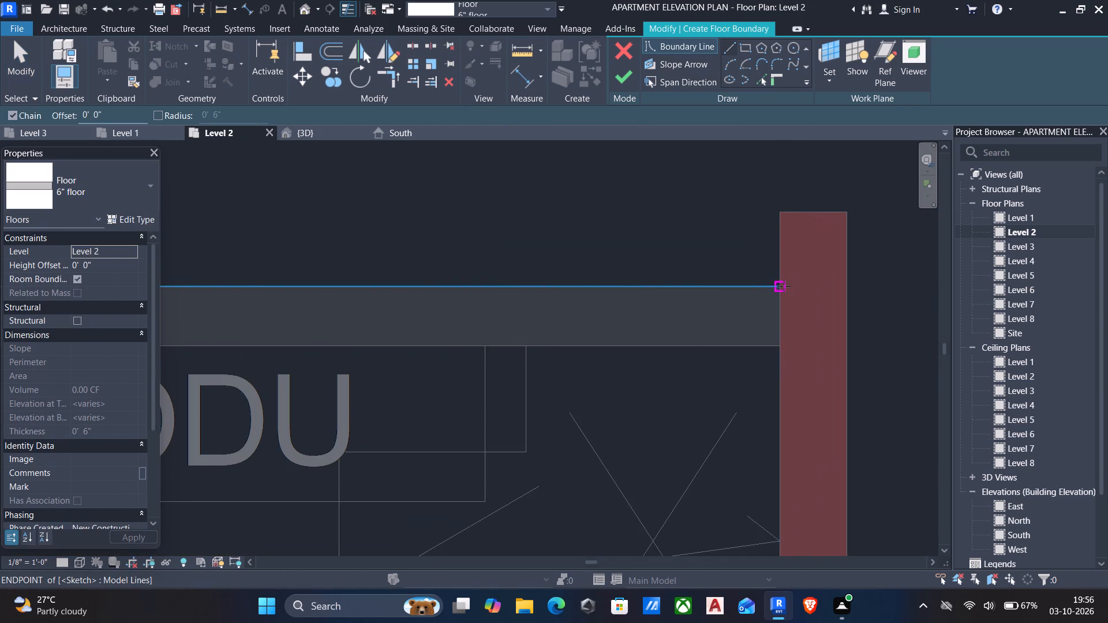
left_click_drag(784, 286, 784, 278)
left_click(783, 213)
left_click(847, 211)
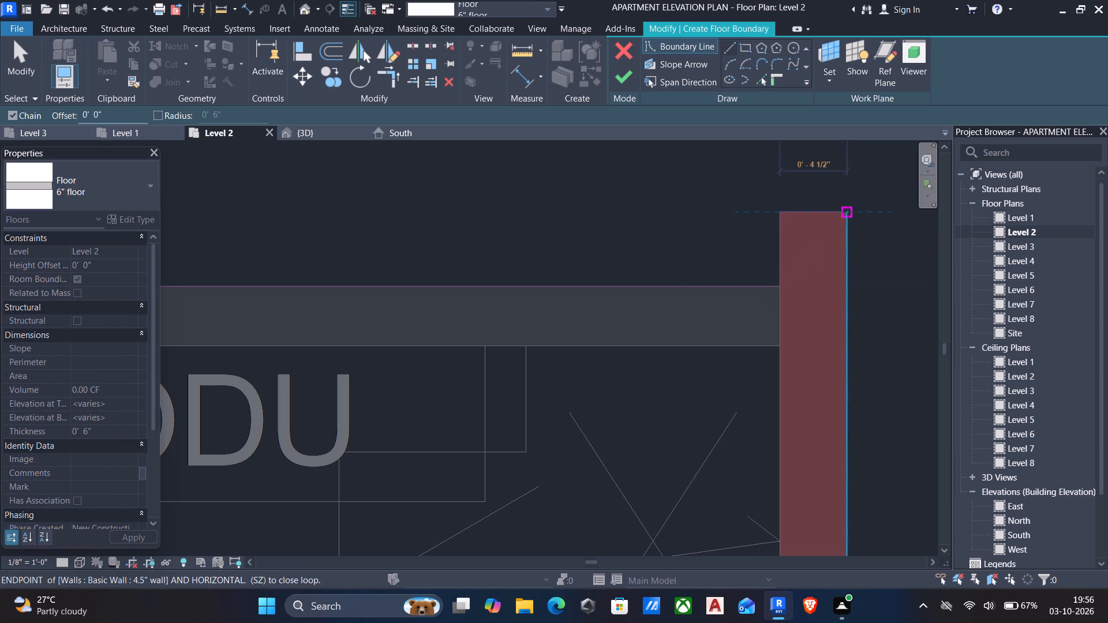
scroll(835, 359, "down", 4)
middle_click_drag(834, 365, 825, 293)
scroll(825, 292, "down", 1)
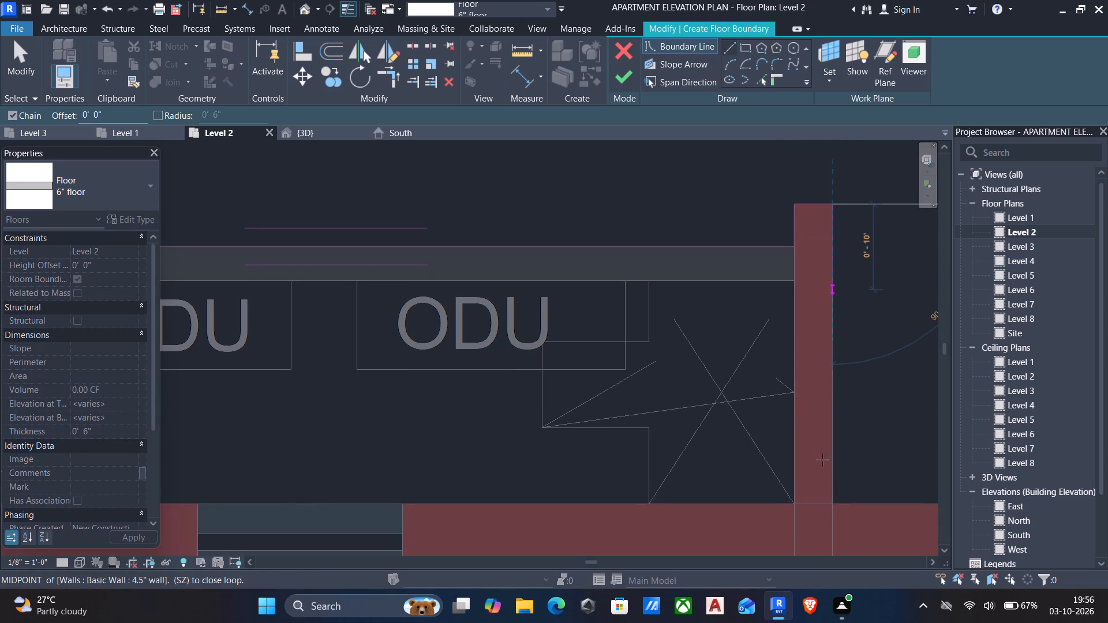
left_click(832, 478)
Continue the floor boundary along Bedroom-1's outer window wall, about 12'-9" in all, to the room's outer corner.
middle_click_drag(830, 464, 825, 467)
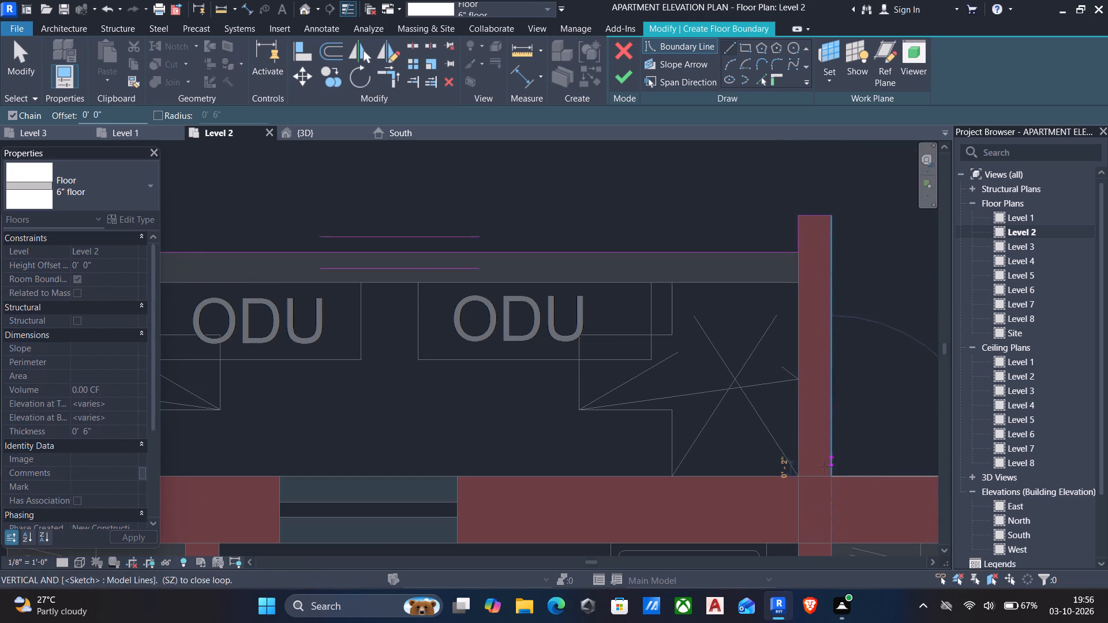
middle_click_drag(825, 467, 507, 437)
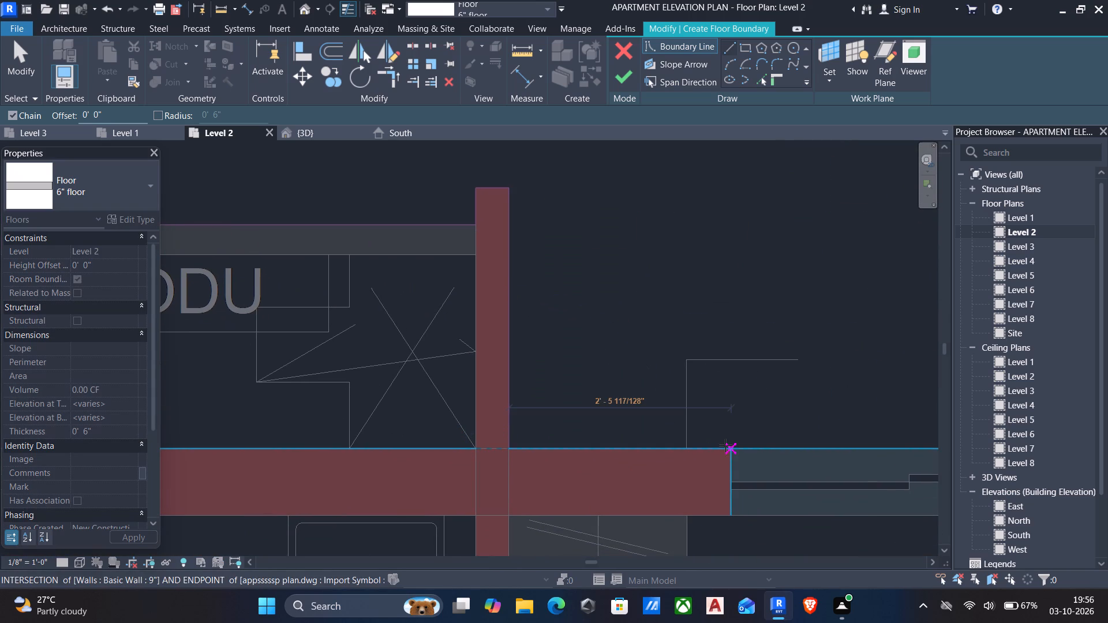
left_click(732, 448)
middle_click_drag(732, 451, 466, 427)
scroll(471, 427, "down", 2)
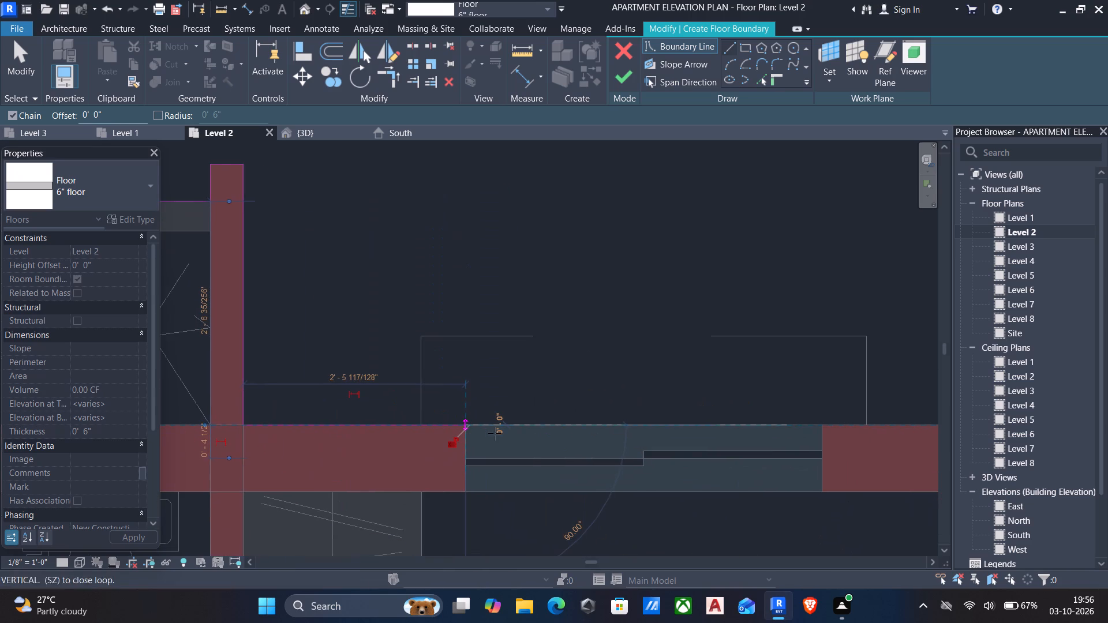
scroll(495, 433, "down", 1)
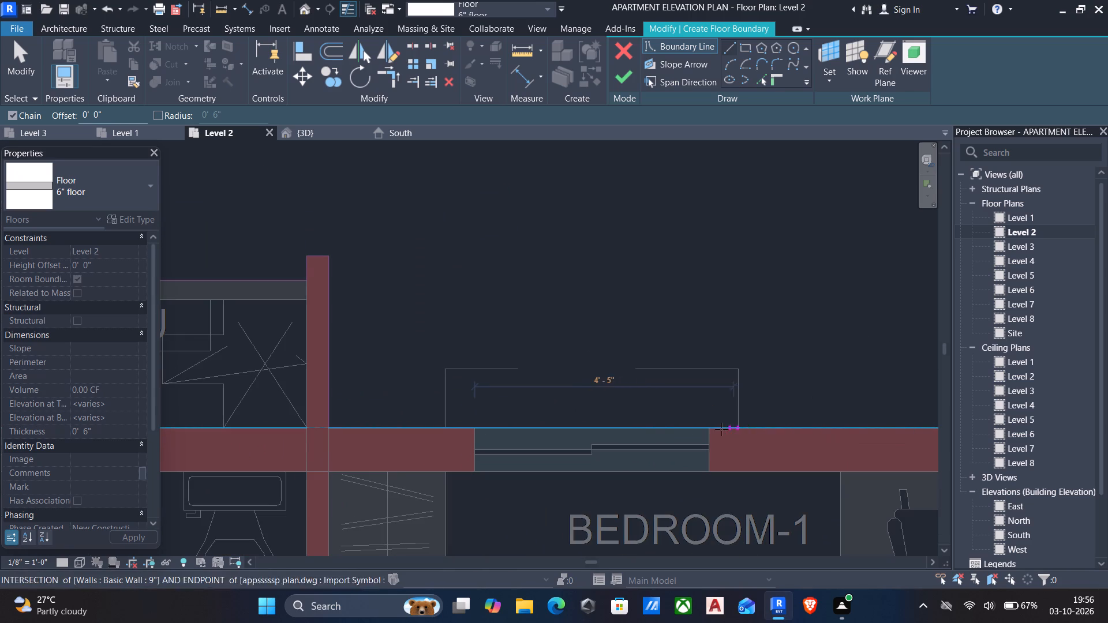
left_click(711, 430)
middle_click_drag(743, 431, 613, 433)
scroll(612, 432, "down", 3)
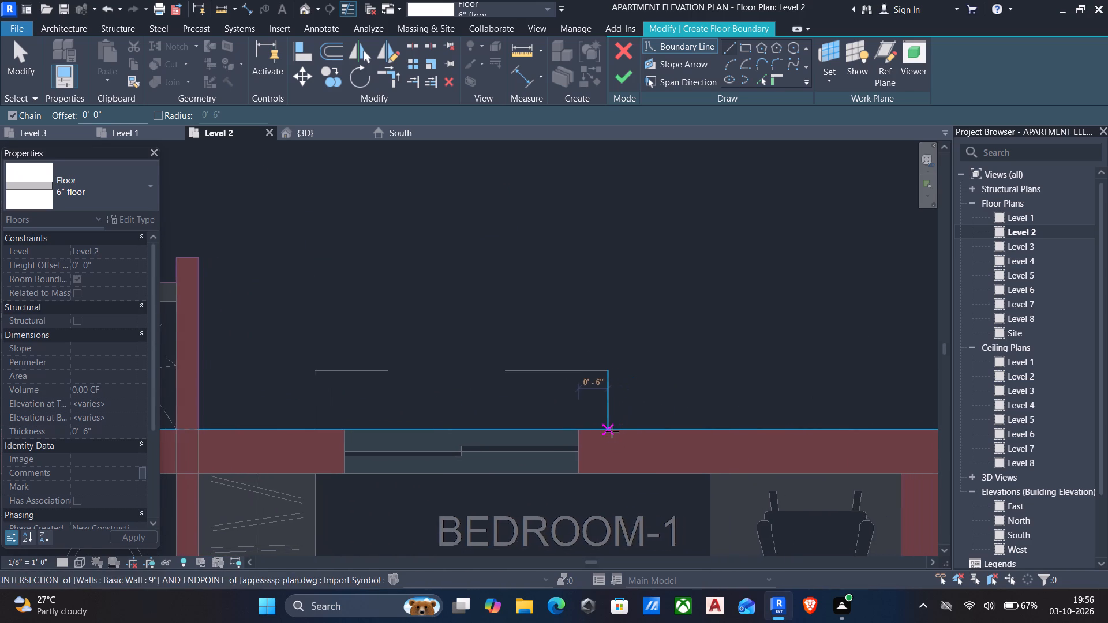
scroll(612, 431, "down", 2)
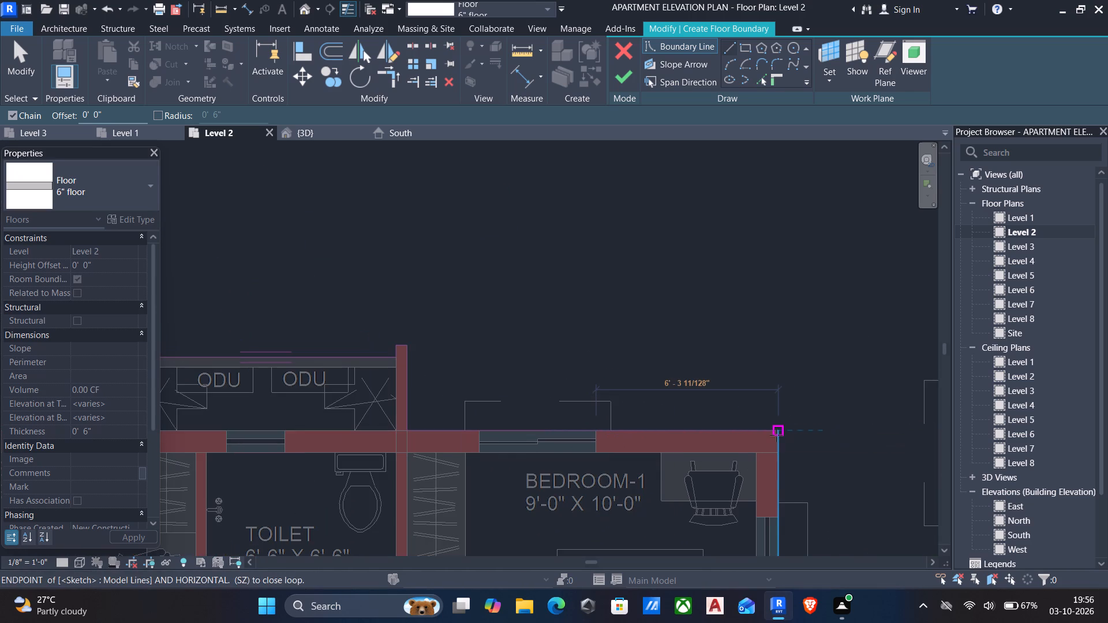
left_click(776, 435)
key("Escape")
Delete the long floor boundary line running along Bedroom-1's side wall.
scroll(785, 460, "down", 4)
middle_click_drag(787, 479, 804, 429)
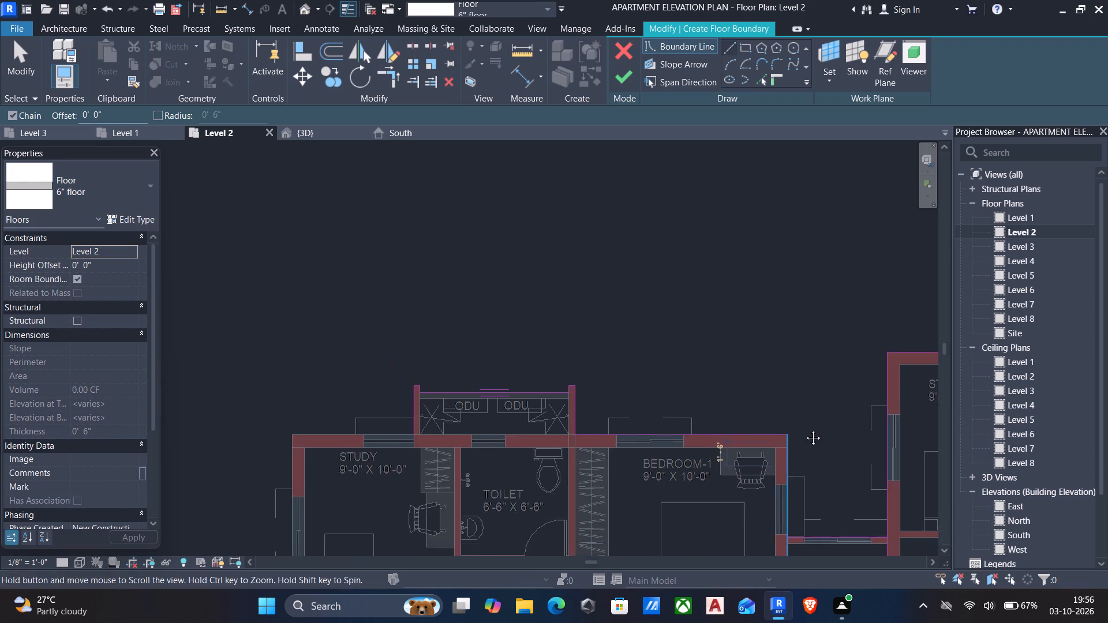
middle_click_drag(804, 429, 818, 367)
key("Escape")
scroll(828, 415, "up", 4)
left_click(799, 400)
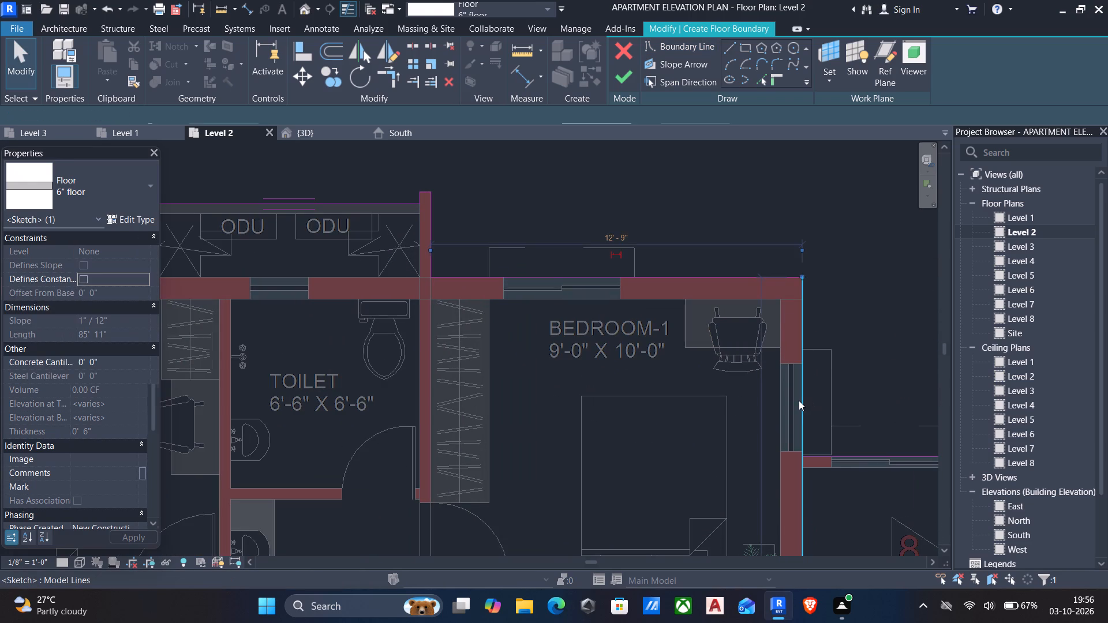
key("Delete")
Delete the floor boundary lines around the upper part of the neighbouring flat, including its ODU ledge, balcony and the lobby window wall.
scroll(813, 300, "down", 4)
middle_click_drag(811, 344, 701, 362)
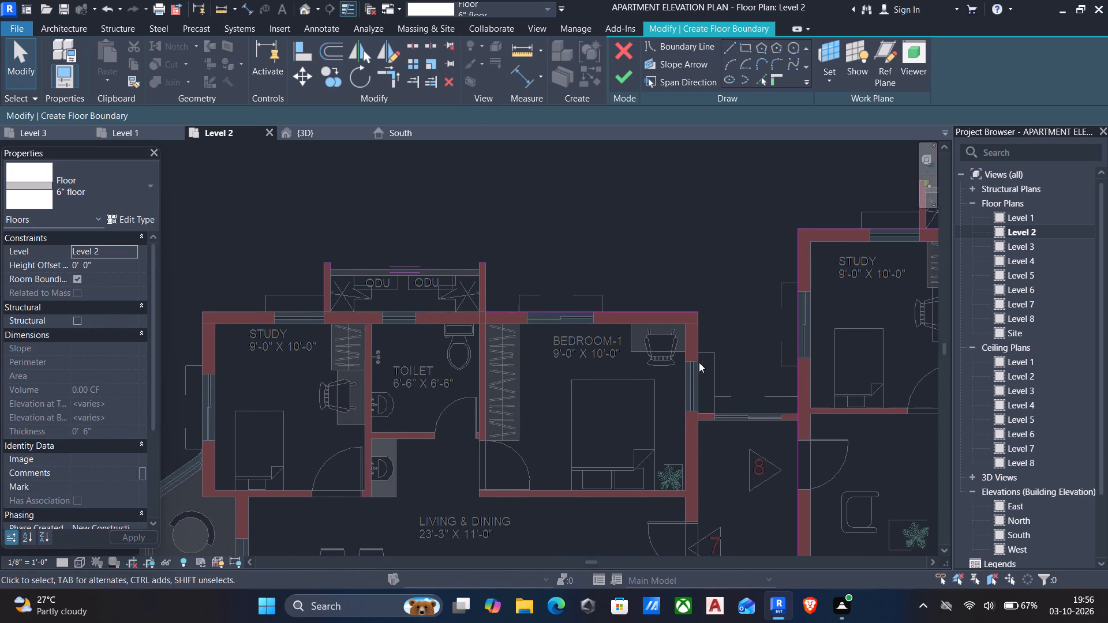
scroll(814, 401, "down", 4)
middle_click_drag(817, 403, 499, 373)
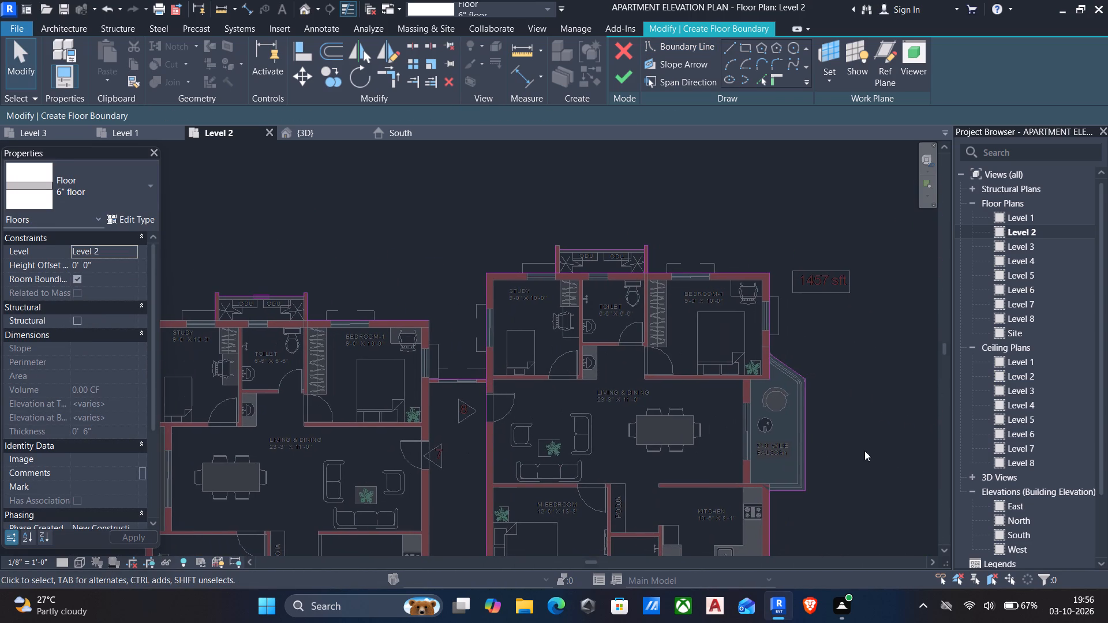
left_click_drag(865, 451, 472, 217)
key("Delete")
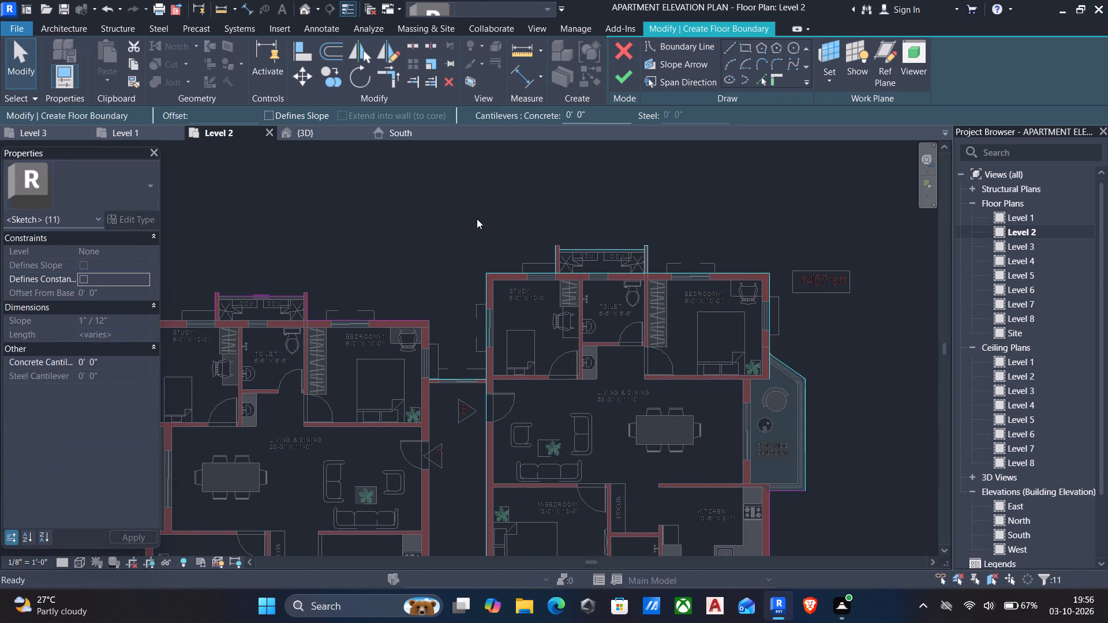
Delete the boundary lines along the neighbouring flat's kitchen-side and lower walls and the duct wall below it.
scroll(535, 269, "down", 5)
left_click_drag(700, 498, 606, 425)
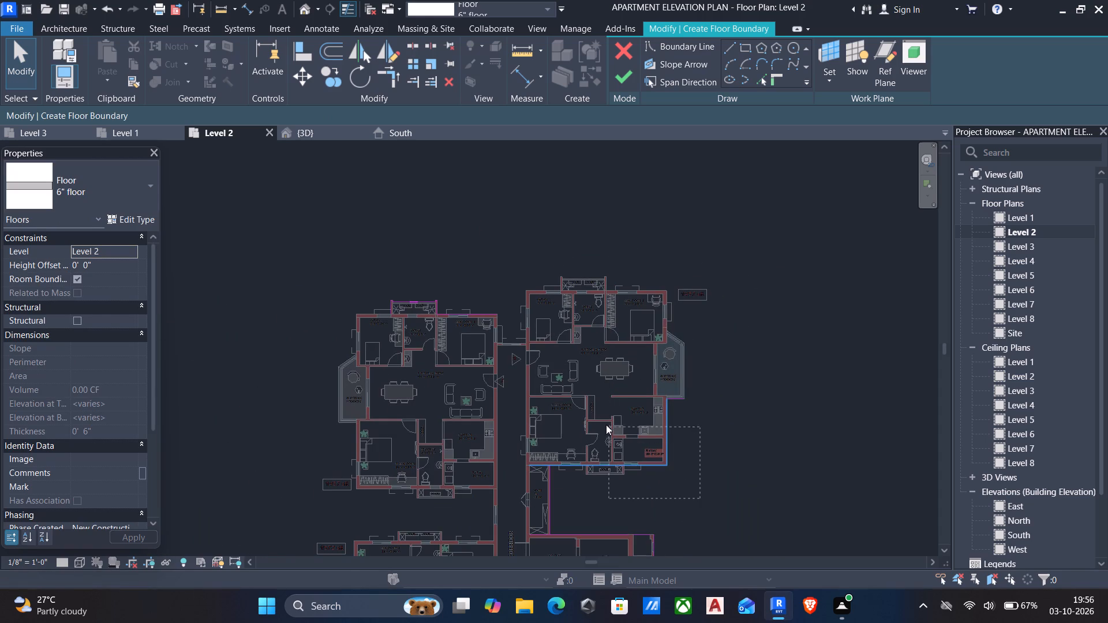
left_click_drag(606, 425, 603, 423)
key("Delete")
left_click_drag(587, 502, 536, 459)
key("Delete")
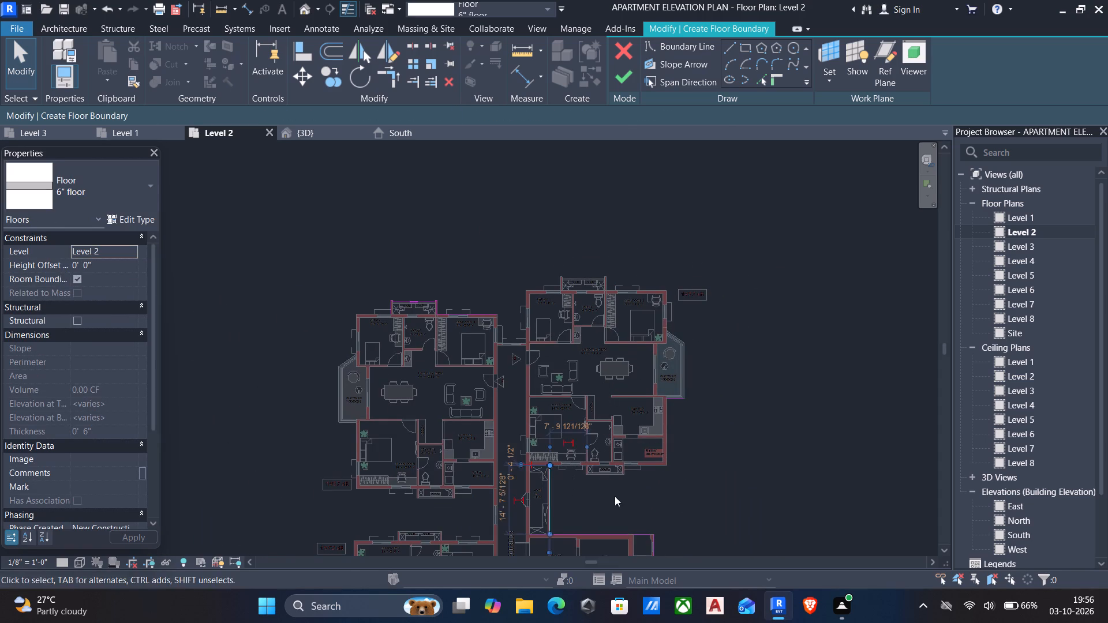
Delete all remaining boundary lines around the stair and lift core, the adjoining common block and the two flats beyond it.
scroll(623, 508, "down", 1)
middle_click_drag(624, 508, 709, 402)
scroll(748, 517, "down", 2)
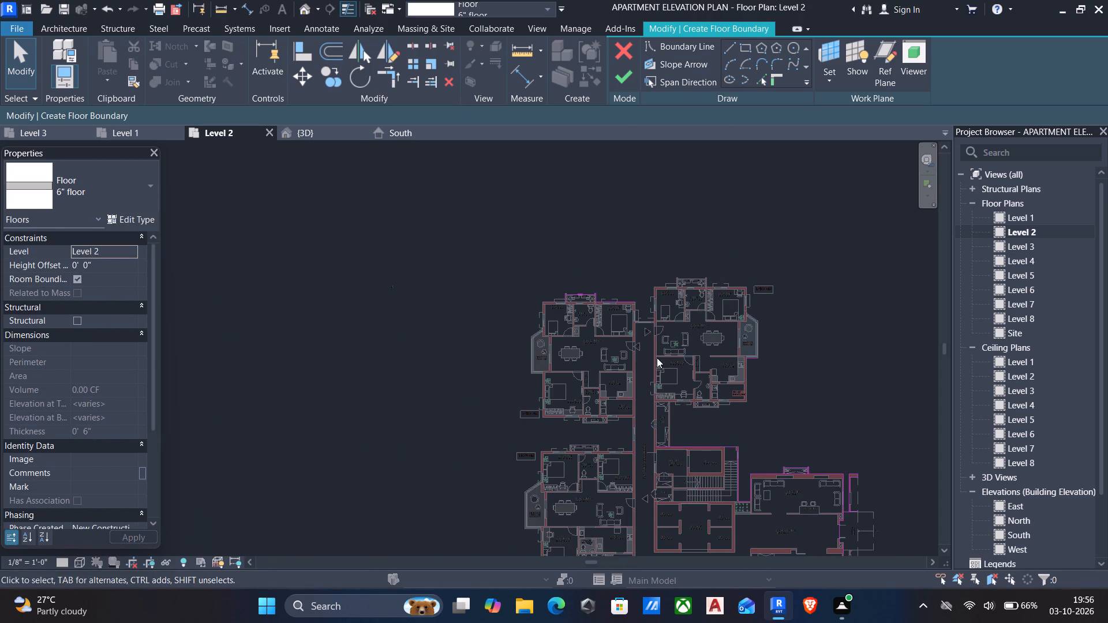
left_click_drag(647, 366, 793, 495)
middle_click_drag(736, 484, 694, 388)
scroll(698, 408, "down", 1)
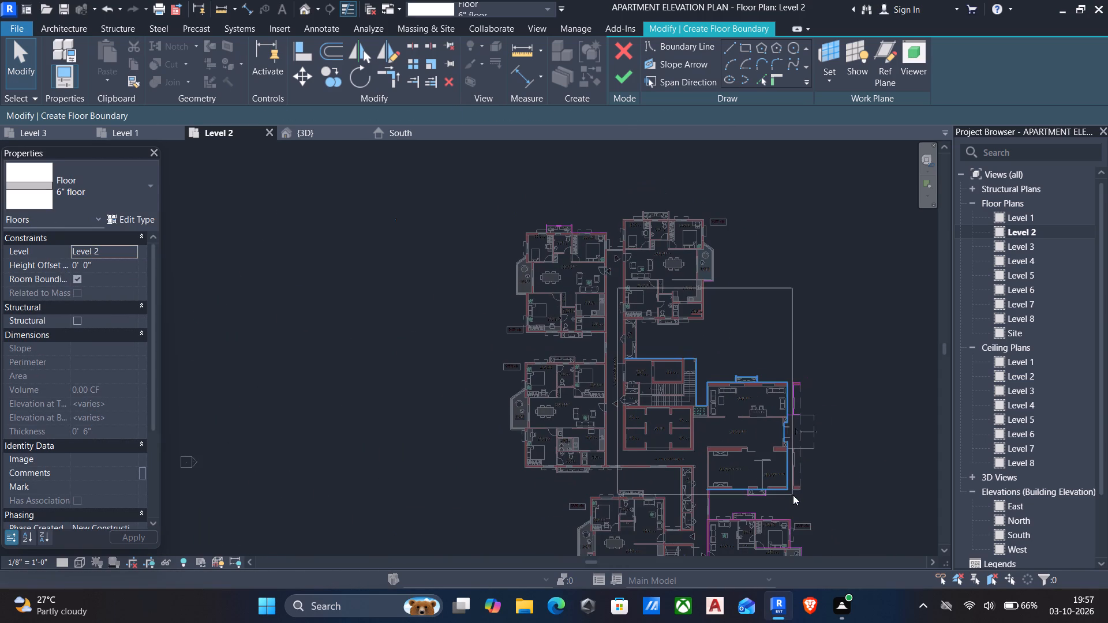
left_click_drag(793, 495, 745, 389)
scroll(814, 503, "down", 1)
middle_click_drag(814, 503, 745, 389)
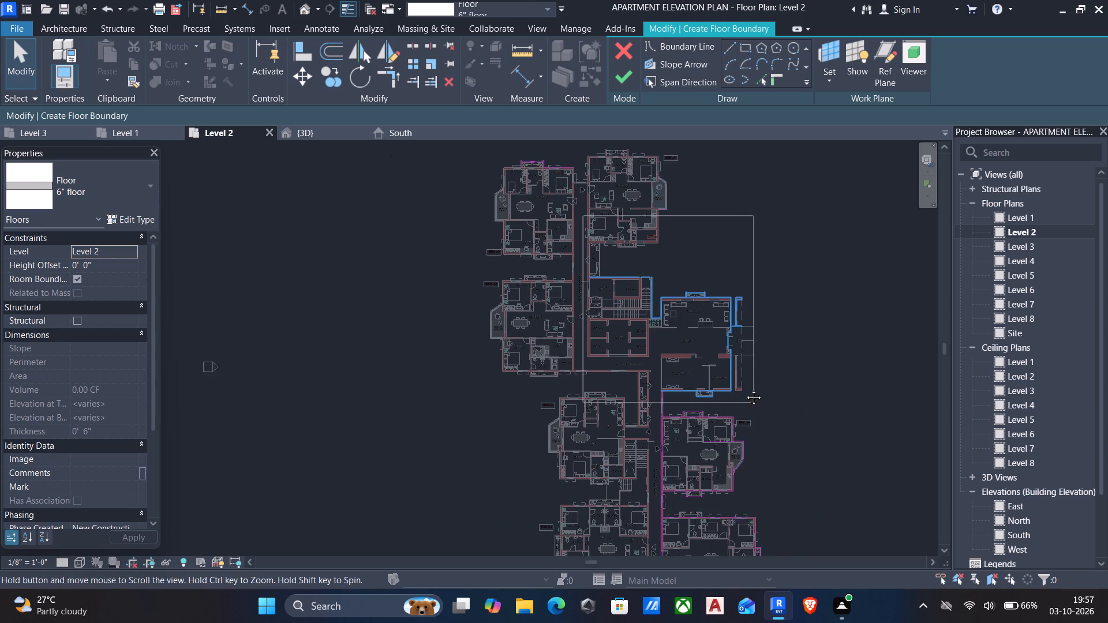
middle_click_drag(745, 389, 744, 401)
left_click_drag(745, 389, 794, 504)
scroll(742, 385, "down", 1)
middle_click_drag(798, 523, 783, 437)
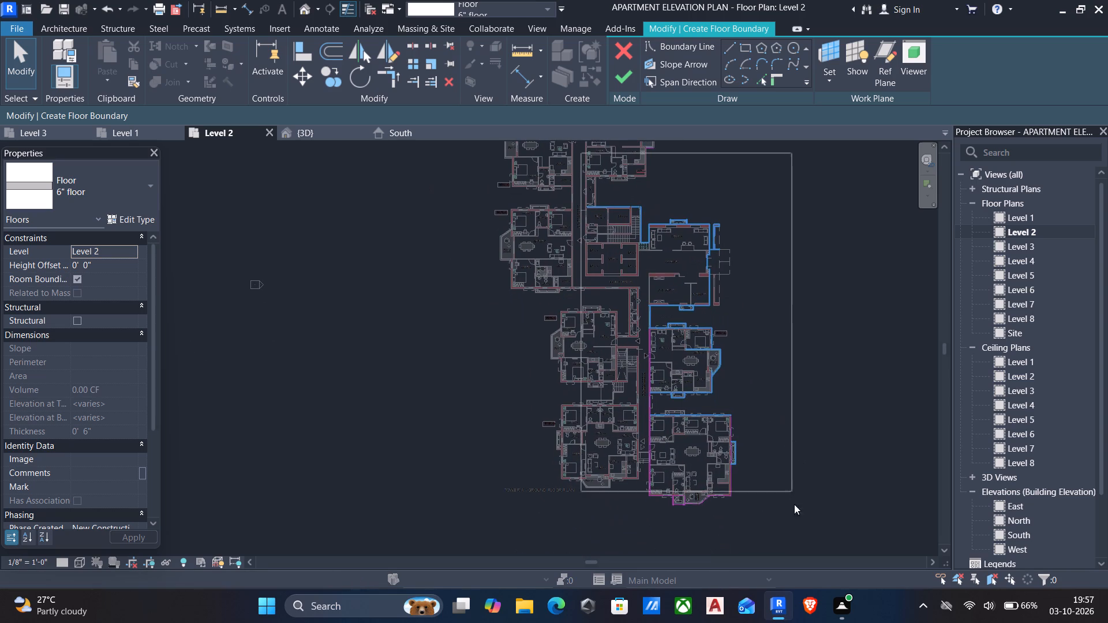
left_click_drag(794, 504, 801, 521)
key("Delete")
Draw floor boundary lines down Bedroom-1's side wall, about 6'-2", and 6'-0" across the lobby window wall to the neighbouring flat.
middle_click_drag(605, 302, 608, 323)
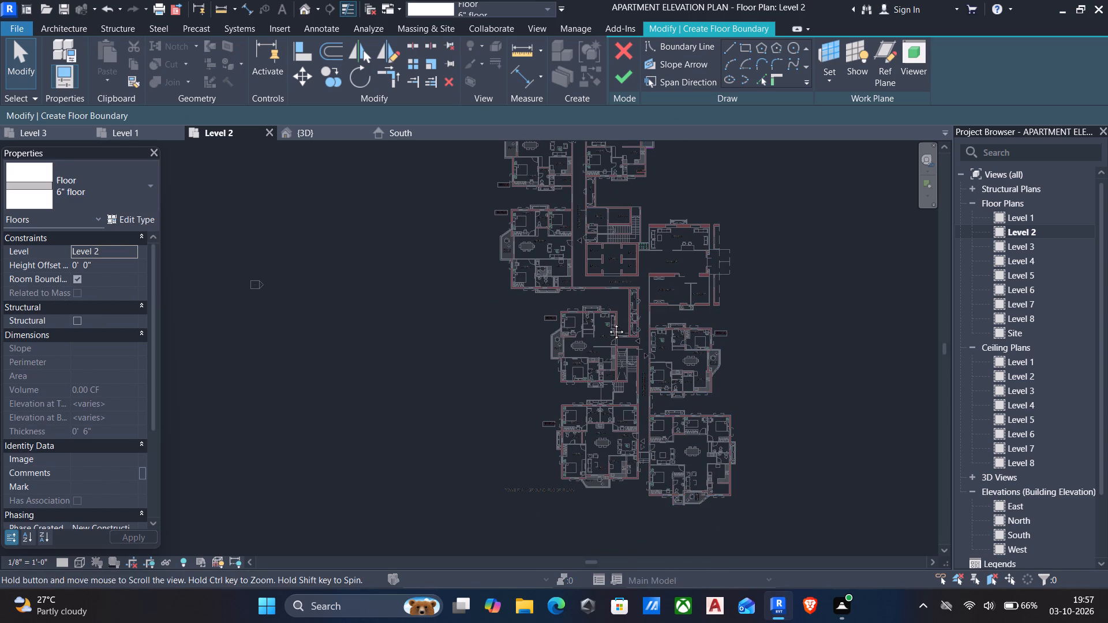
middle_click_drag(608, 323, 640, 501)
scroll(642, 365, "up", 4)
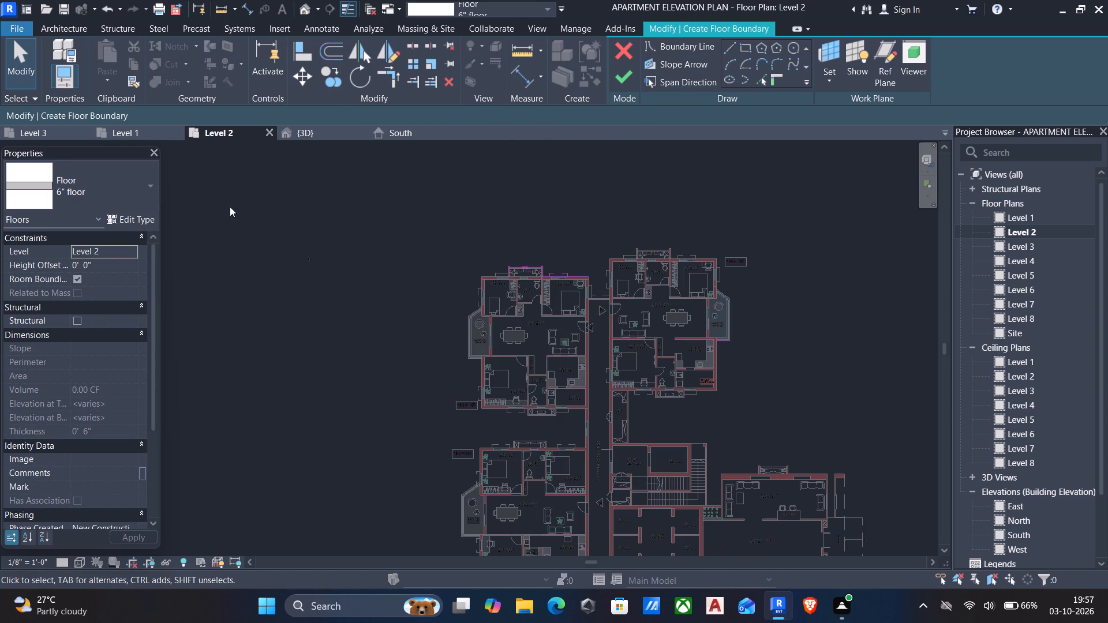
scroll(230, 207, "up", 4)
scroll(713, 346, "up", 4)
middle_click_drag(693, 344, 362, 363)
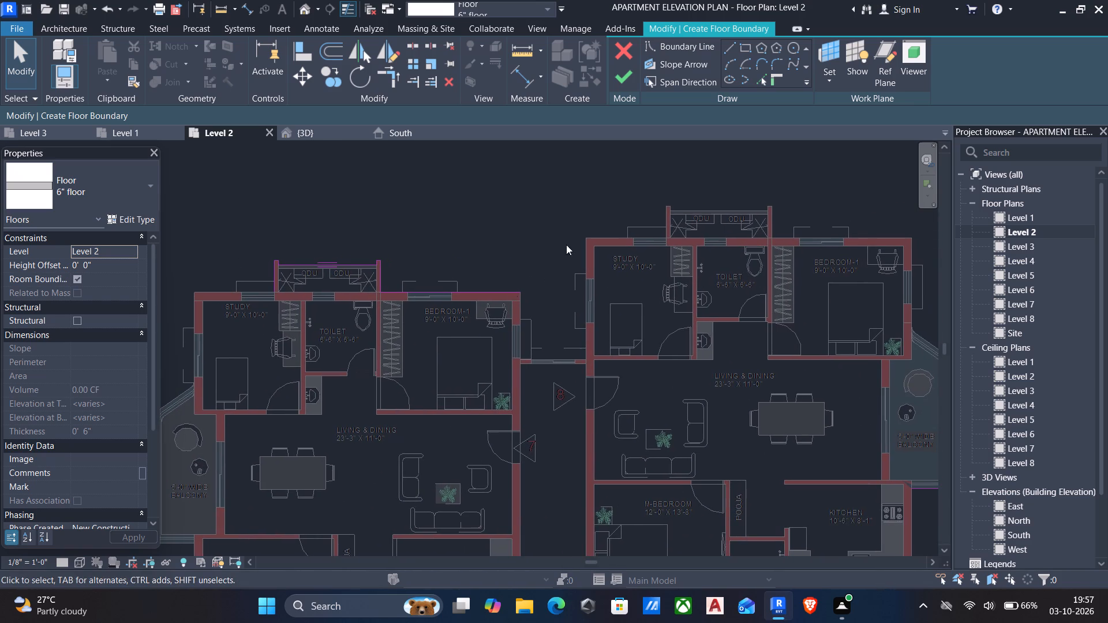
left_click(729, 50)
scroll(553, 399, "up", 5)
scroll(511, 280, "up", 5)
middle_click_drag(506, 240, 508, 258)
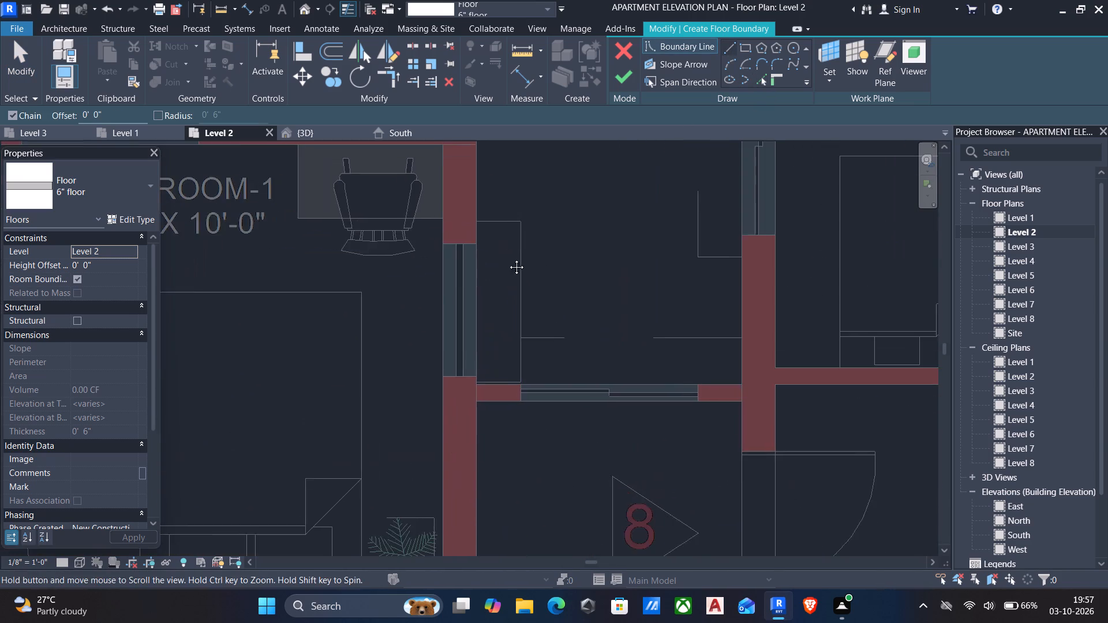
middle_click_drag(508, 258, 510, 344)
scroll(486, 220, "up", 1)
left_click(484, 216)
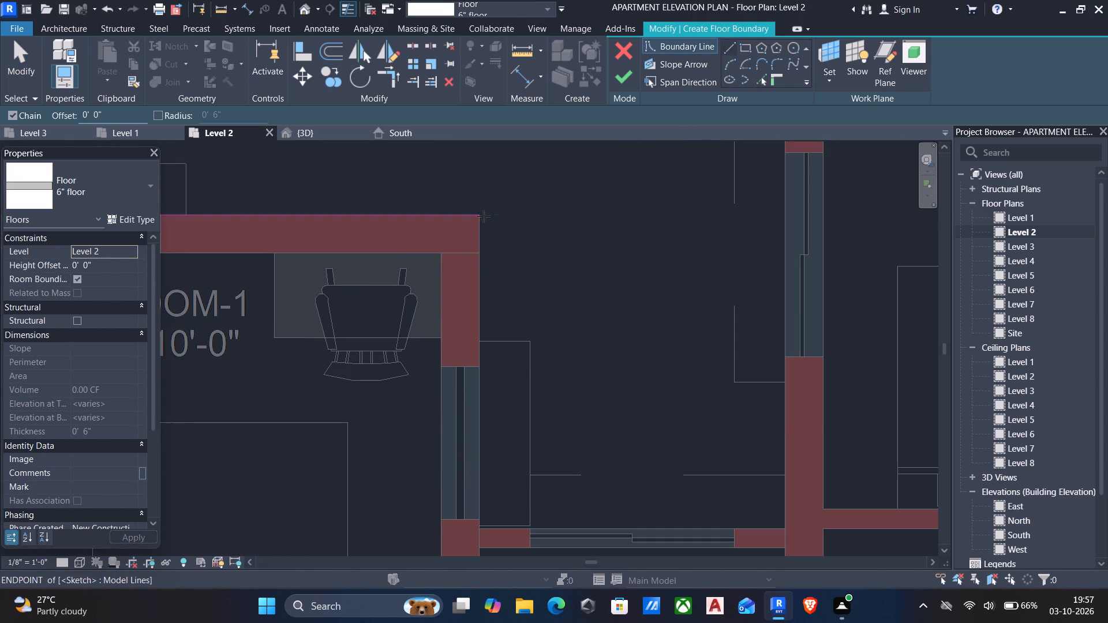
scroll(480, 529, "up", 2)
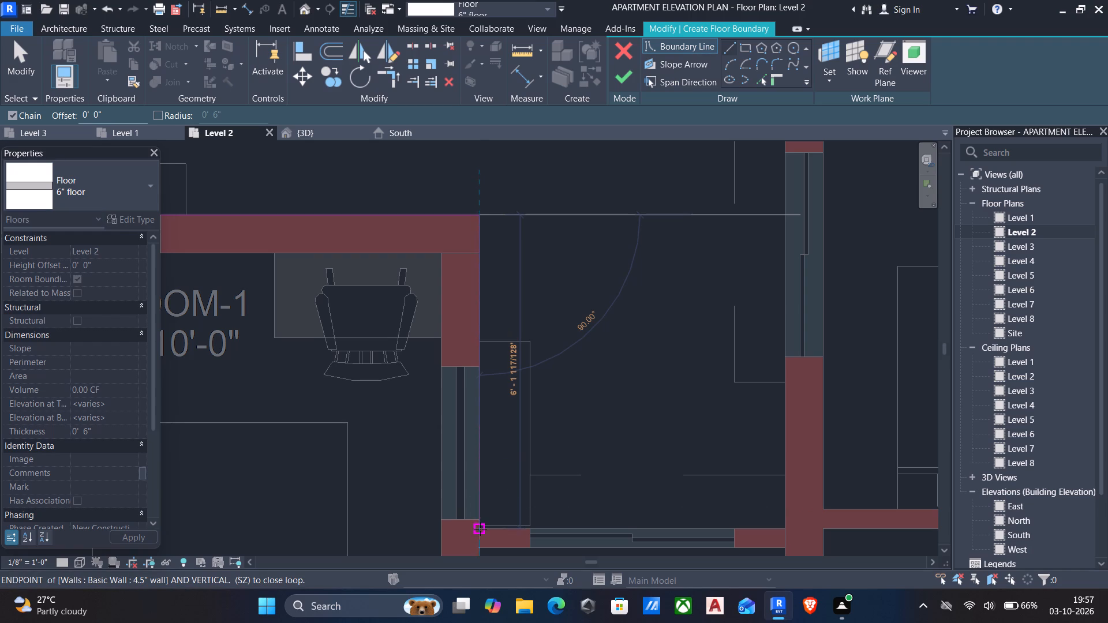
scroll(480, 529, "up", 2)
left_click_drag(478, 529, 487, 526)
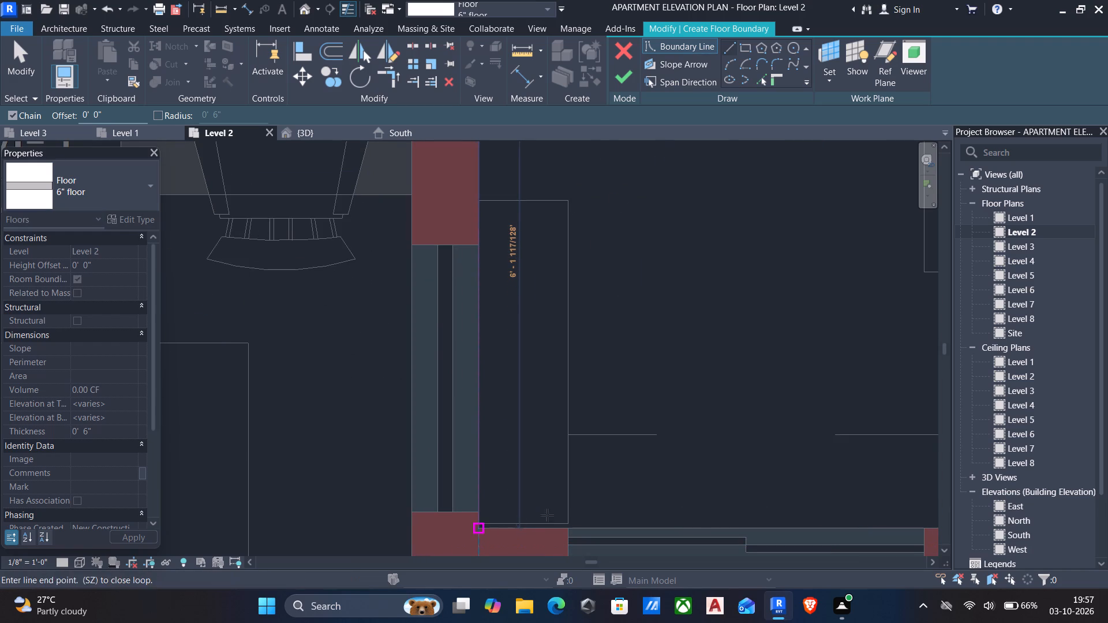
middle_click_drag(586, 517, 439, 486)
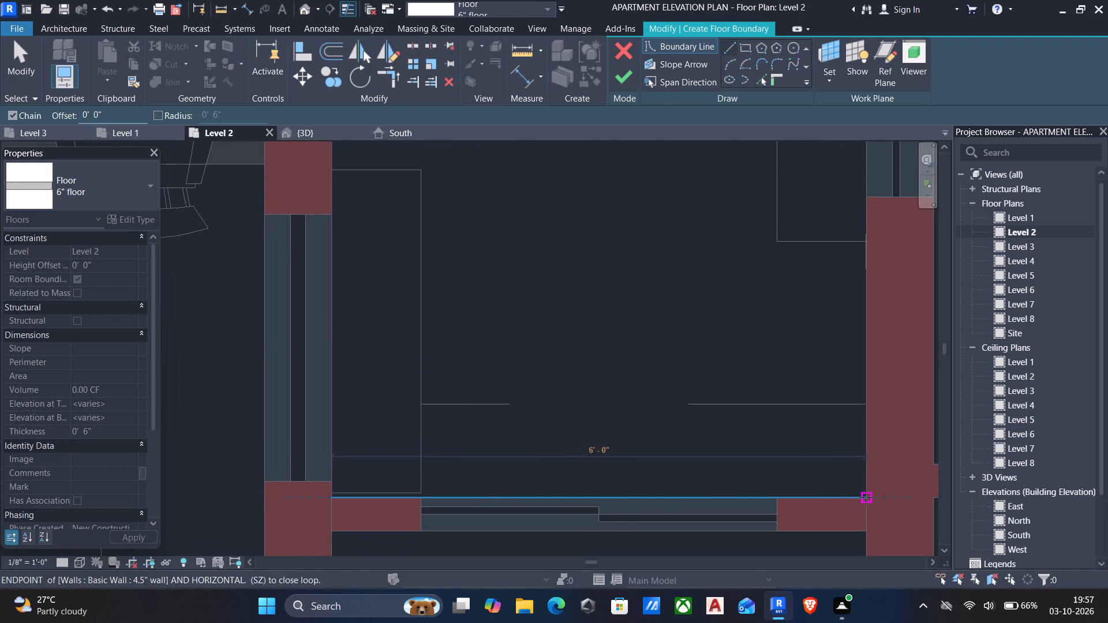
left_click(869, 498)
Continue the floor boundary up the neighbouring flat's side wall to the Study's outer corner.
middle_click_drag(900, 327, 822, 524)
scroll(818, 363, "down", 1)
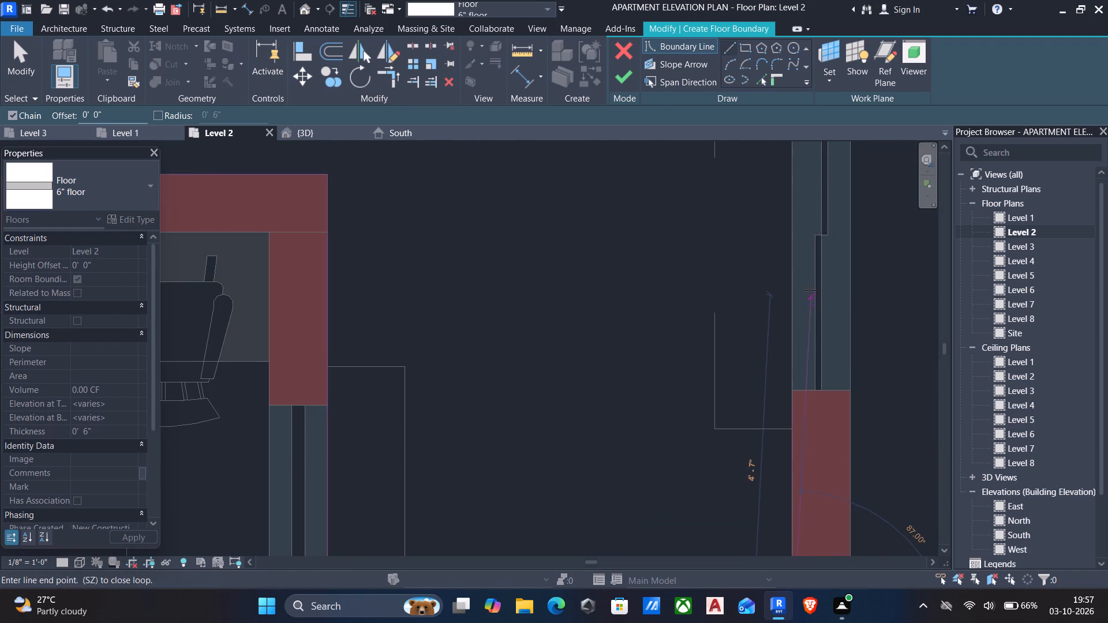
scroll(810, 288, "down", 2)
middle_click_drag(795, 245, 772, 430)
middle_click_drag(783, 271, 755, 374)
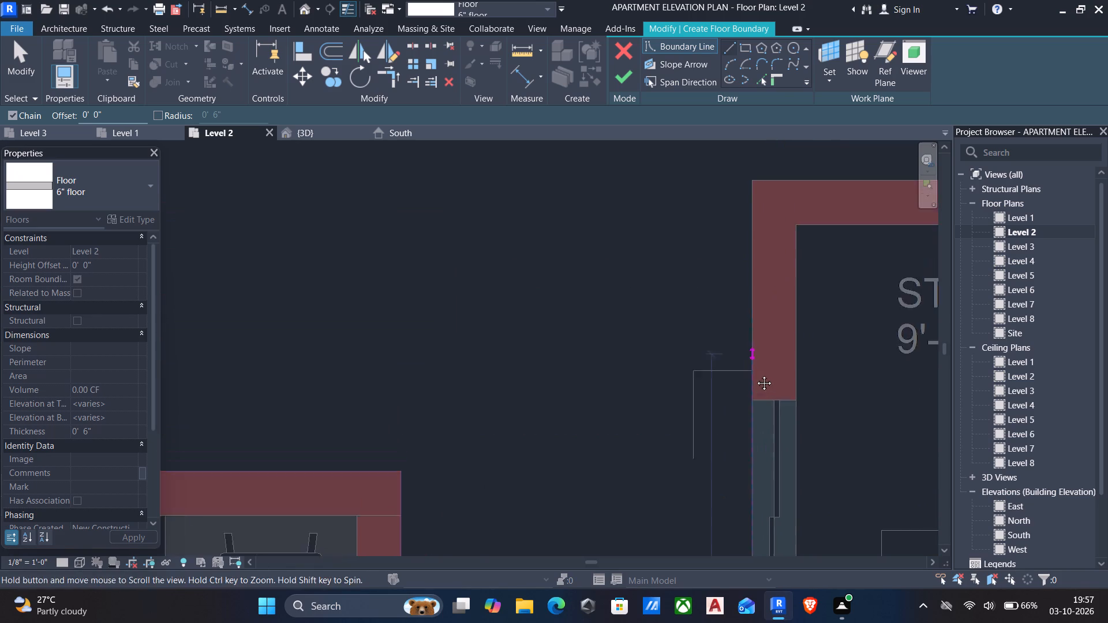
middle_click_drag(755, 374, 743, 441)
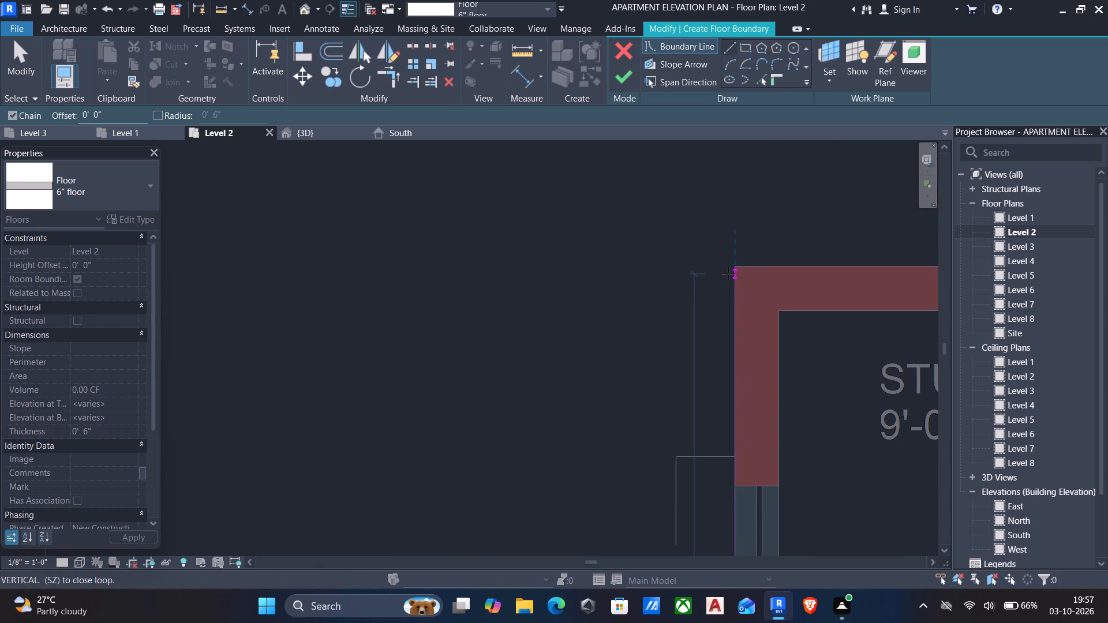
left_click(732, 269)
Continue the boundary along the Study's window wall and about 2'-11" up the outer face of the projecting wall beside the ODU ledge.
scroll(747, 273, "down", 3)
middle_click_drag(754, 287, 576, 297)
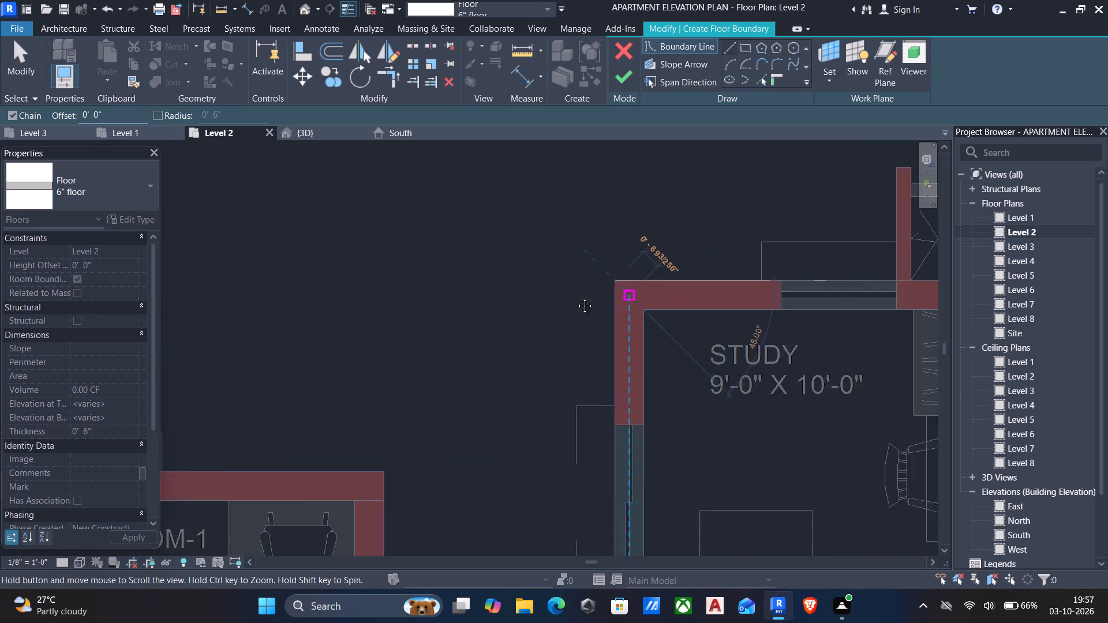
middle_click_drag(576, 297, 540, 295)
scroll(541, 295, "down", 3)
scroll(718, 284, "up", 4)
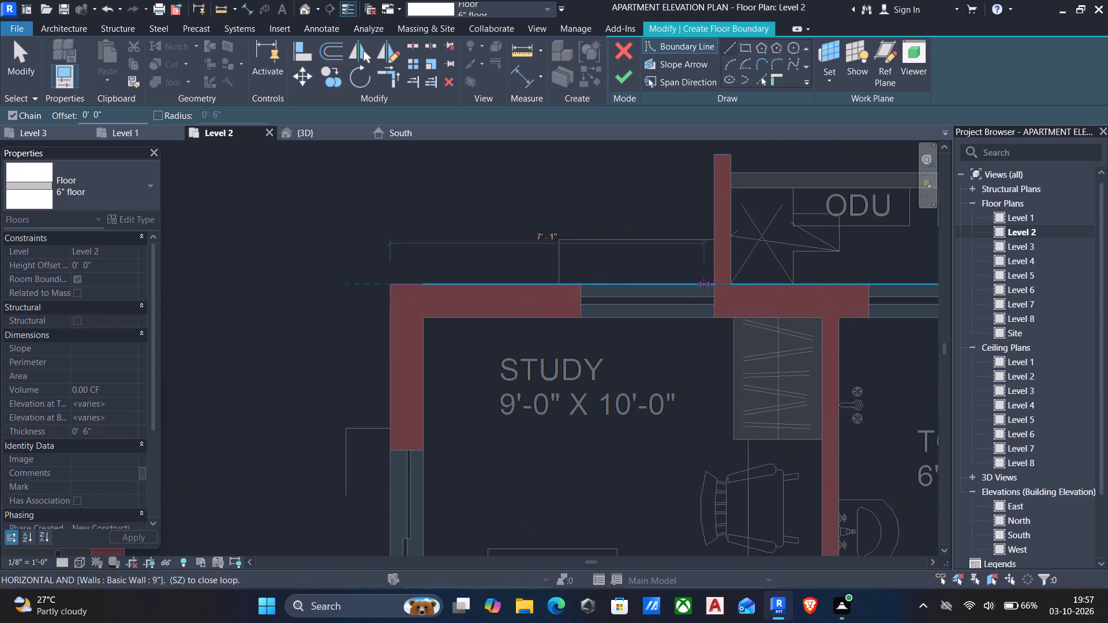
left_click_drag(711, 283, 715, 277)
scroll(718, 270, "up", 1)
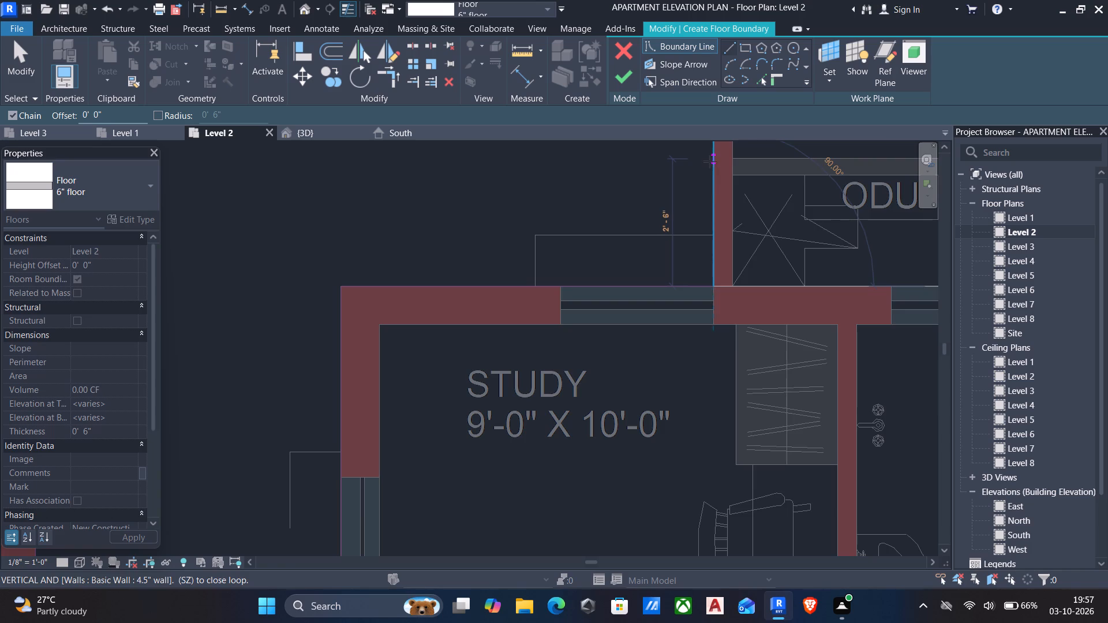
middle_click_drag(710, 172, 696, 277)
left_click(697, 241)
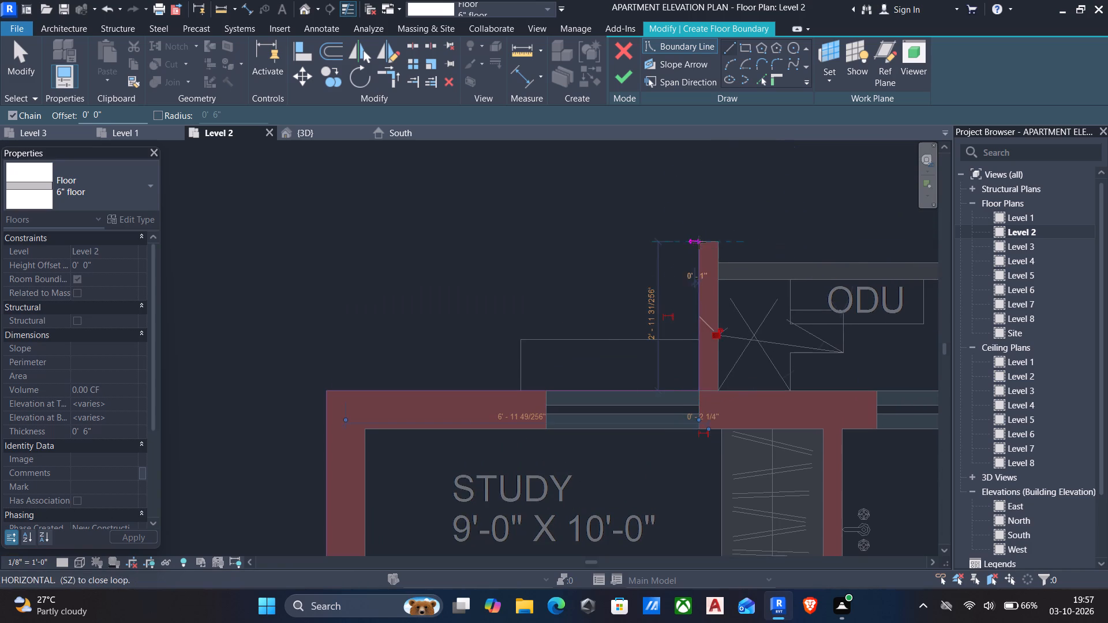
Continue the boundary 4 1/2" across the projecting wall's end, down its inner face, and along the ODU ledge's outer edge to the opposite wall.
scroll(705, 244, "up", 5)
left_click(728, 235)
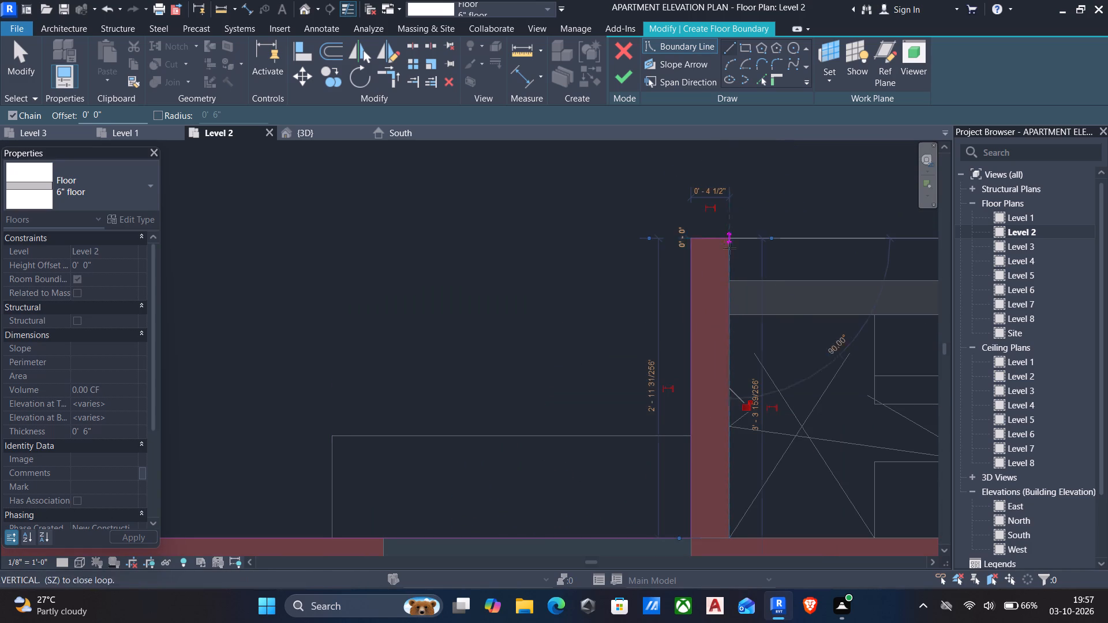
left_click(730, 279)
scroll(730, 279, "down", 3)
middle_click_drag(731, 287, 605, 293)
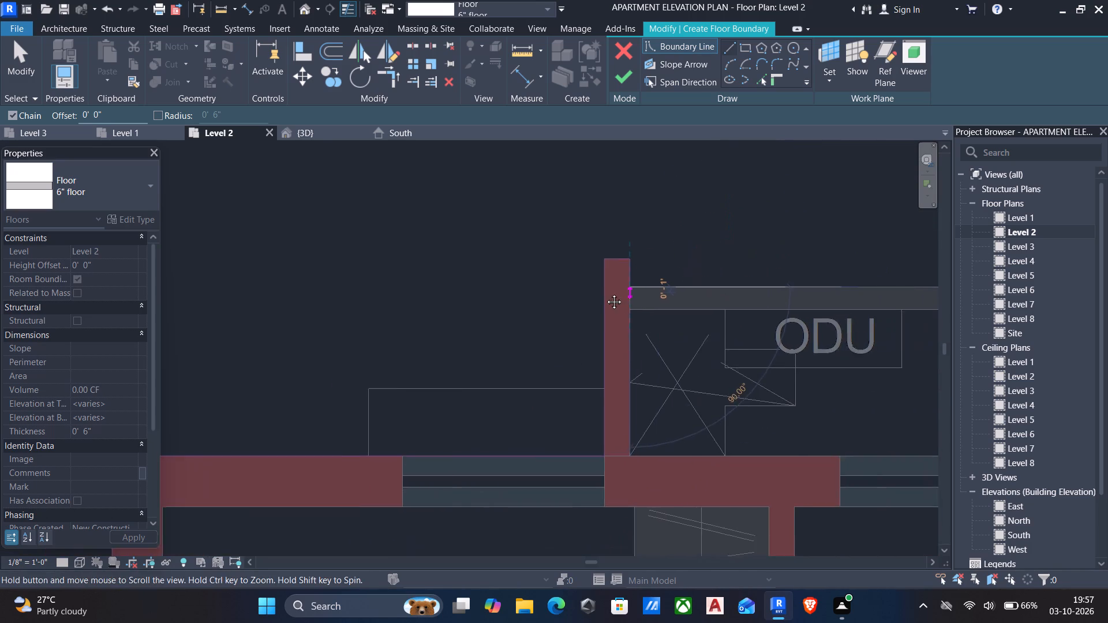
middle_click_drag(605, 293, 575, 293)
scroll(577, 293, "down", 2)
scroll(712, 291, "down", 1)
middle_click_drag(717, 298, 578, 302)
scroll(578, 302, "down", 2)
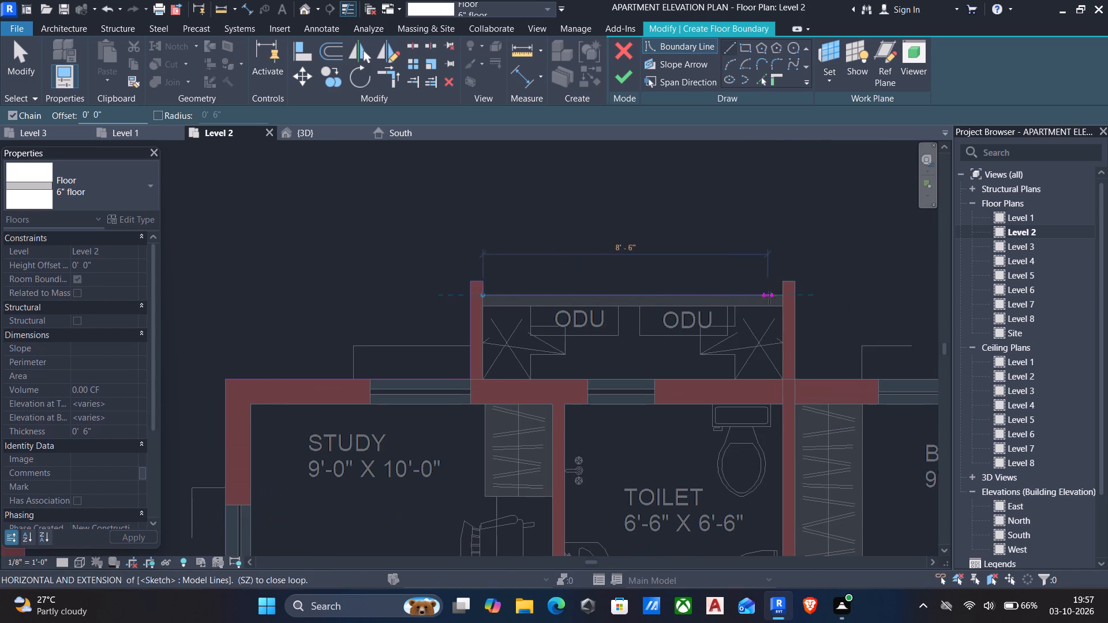
scroll(770, 298, "up", 4)
left_click(791, 293)
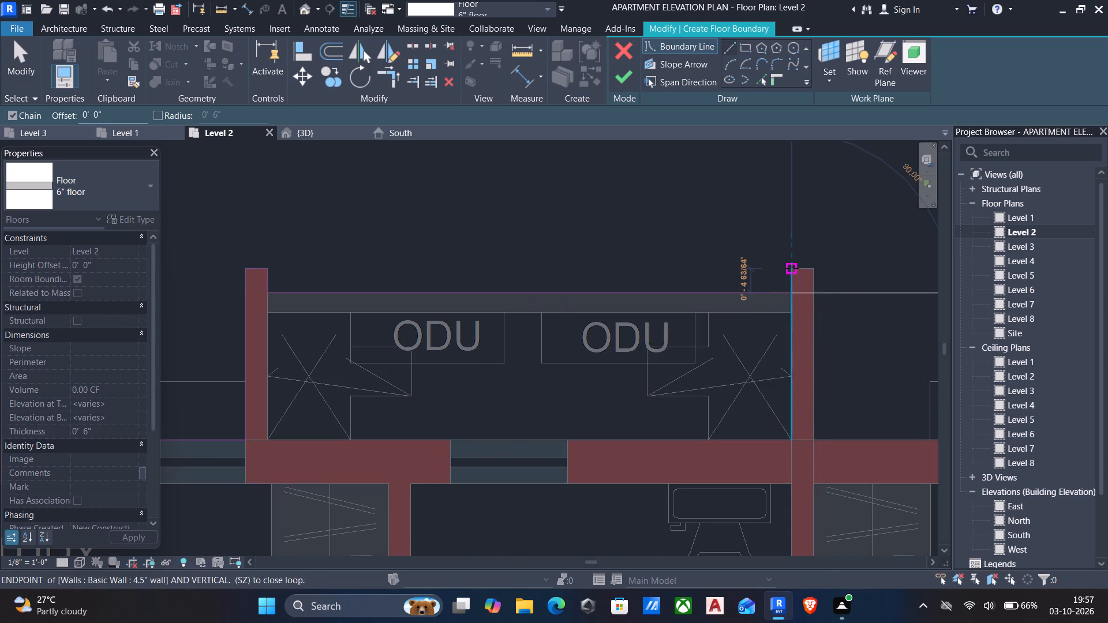
Carry the boundary around the second projecting wall's 4 1/2" end and 12'-9" along Bedroom-1's window wall to its outer corner.
left_click(792, 268)
left_click(811, 268)
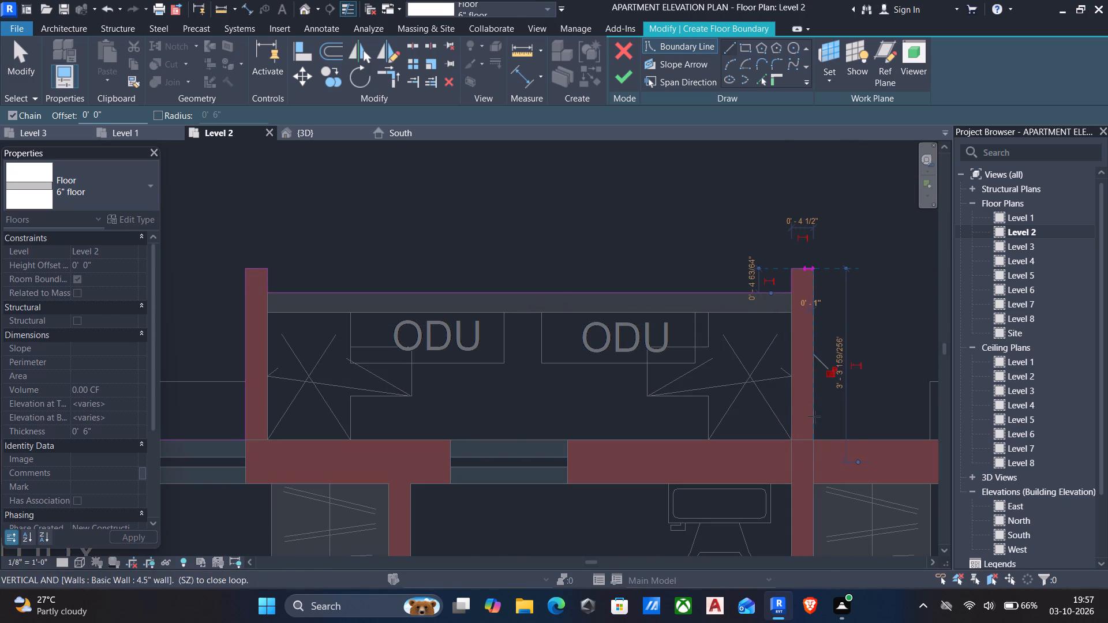
left_click(814, 438)
scroll(814, 439, "down", 2)
middle_click_drag(814, 442, 608, 381)
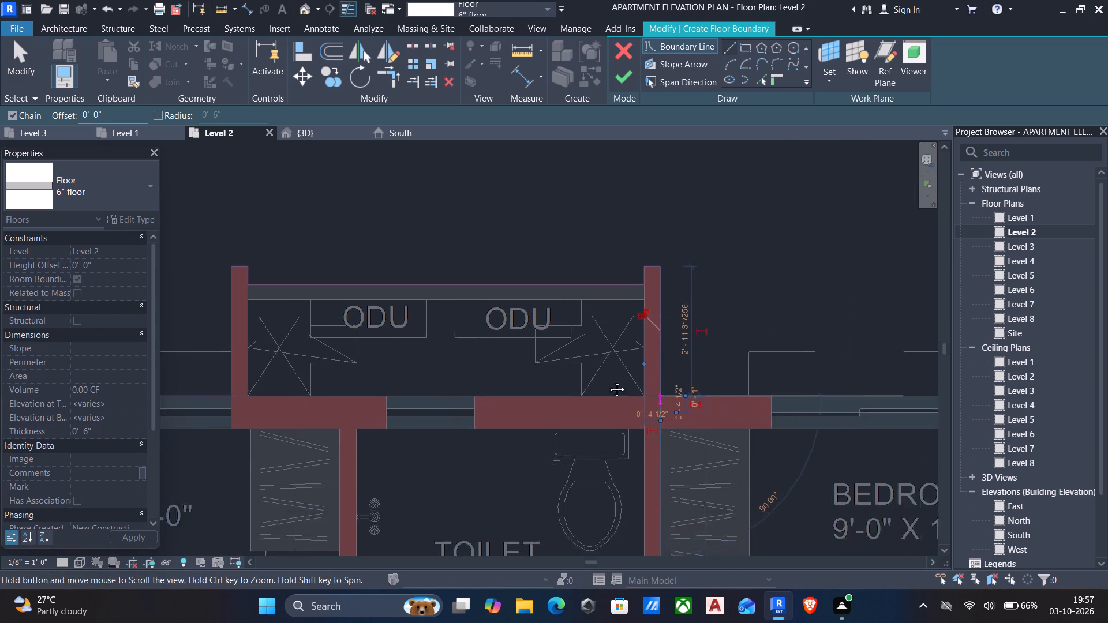
middle_click_drag(608, 381, 589, 374)
scroll(806, 380, "down", 1)
middle_click_drag(813, 384, 594, 385)
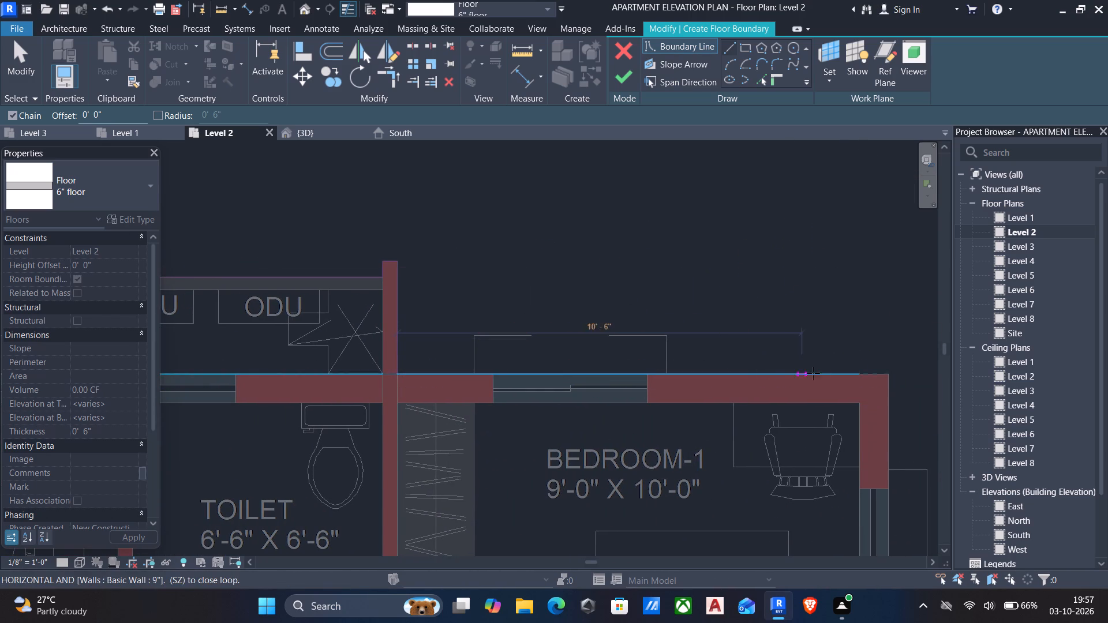
left_click(887, 376)
Draw the boundary about 8'-1" down Bedroom-1's side wall to the start of the balcony's curved corner.
scroll(892, 390, "down", 3)
middle_click_drag(891, 431, 888, 433)
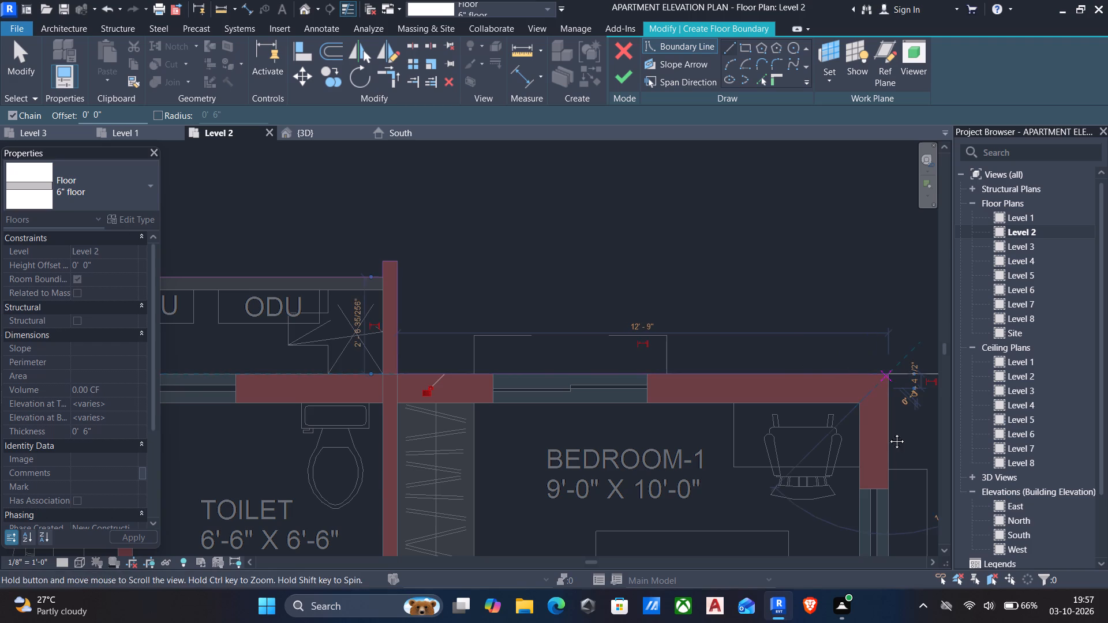
middle_click_drag(888, 433, 865, 345)
middle_click_drag(862, 496, 679, 301)
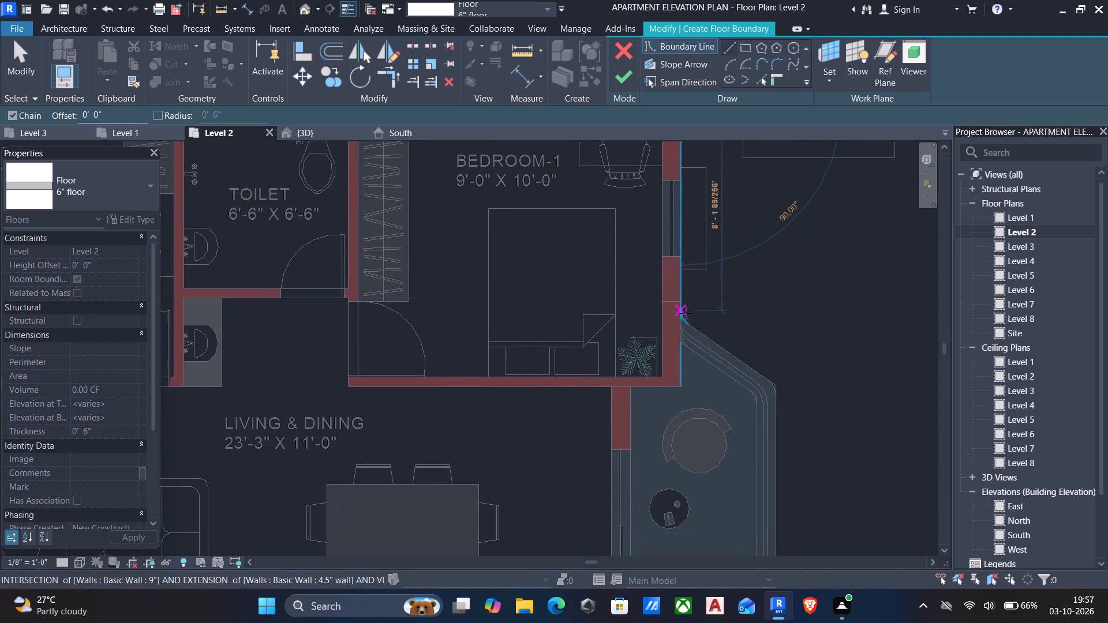
scroll(687, 316, "up", 9)
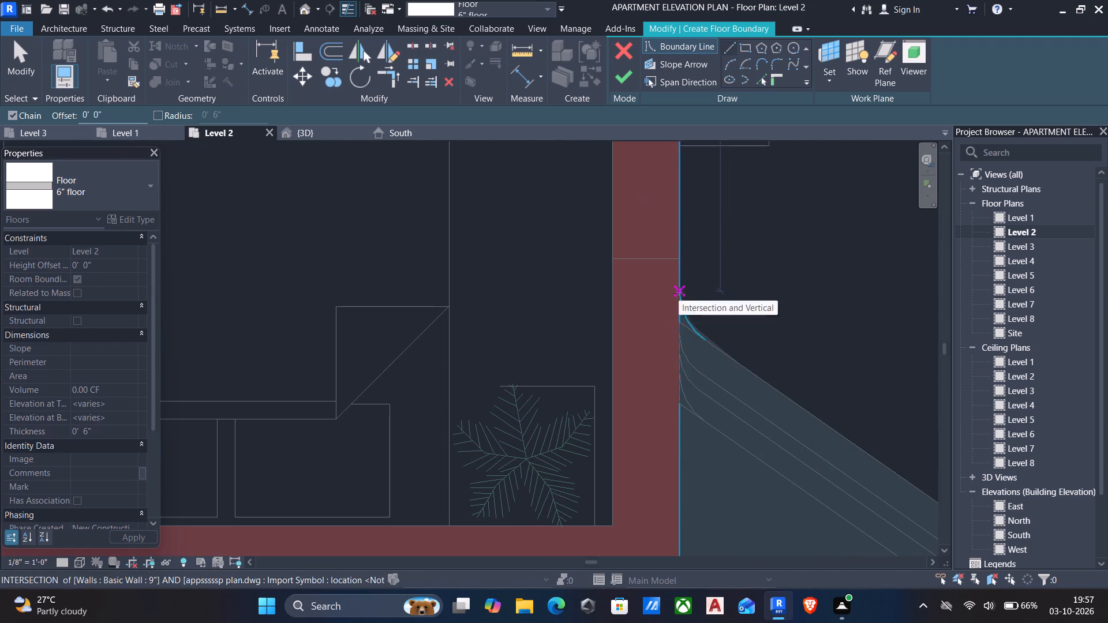
left_click(679, 292)
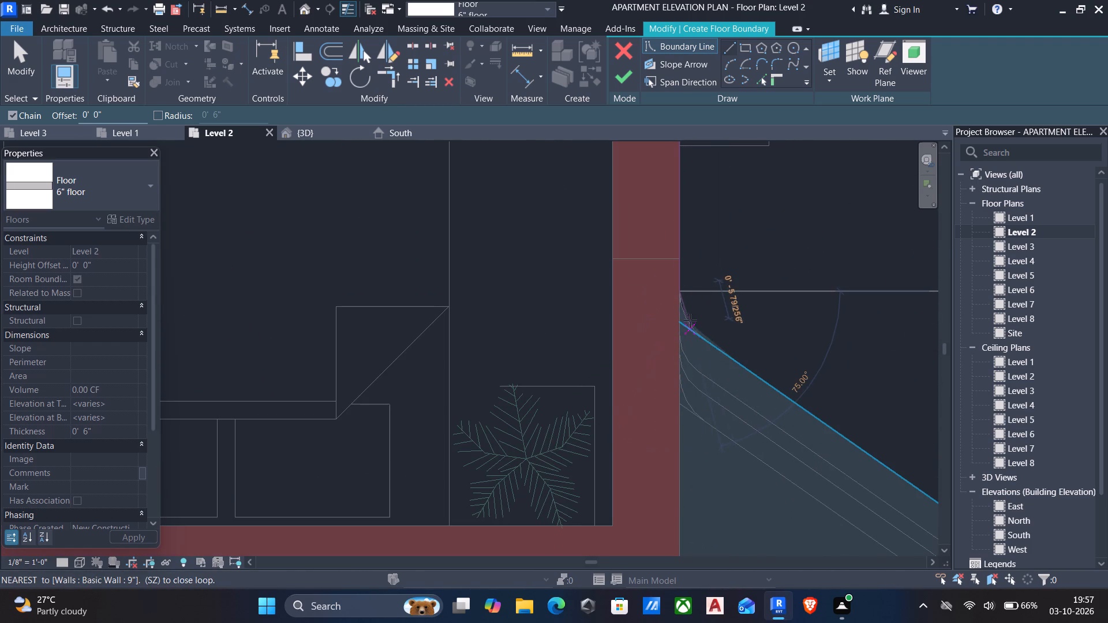
scroll(690, 319, "up", 4)
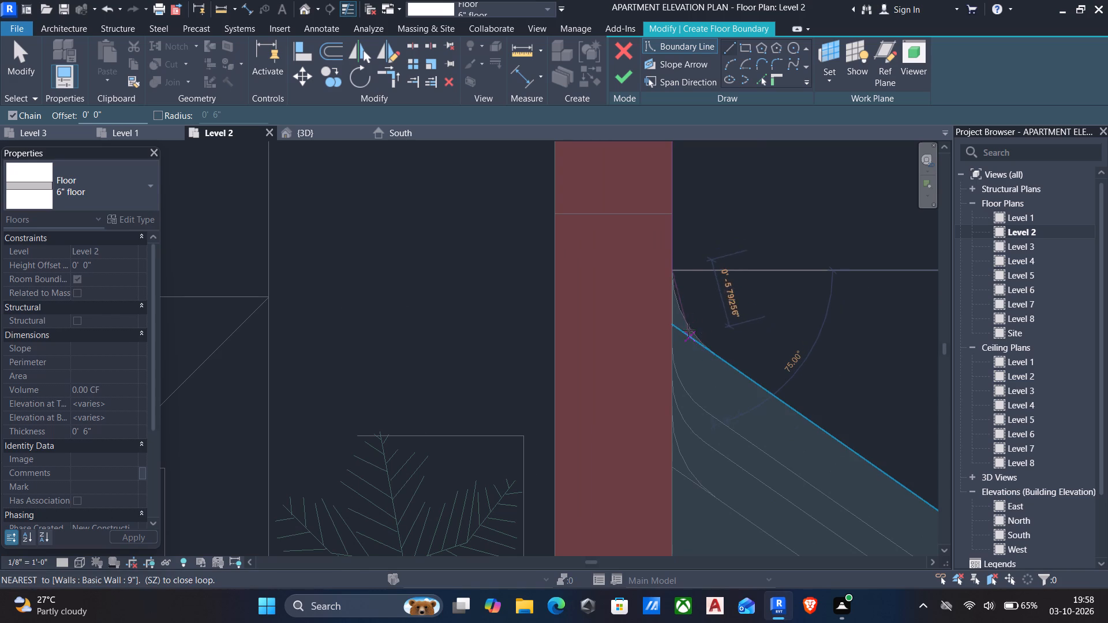
key("Escape")
scroll(675, 307, "up", 4)
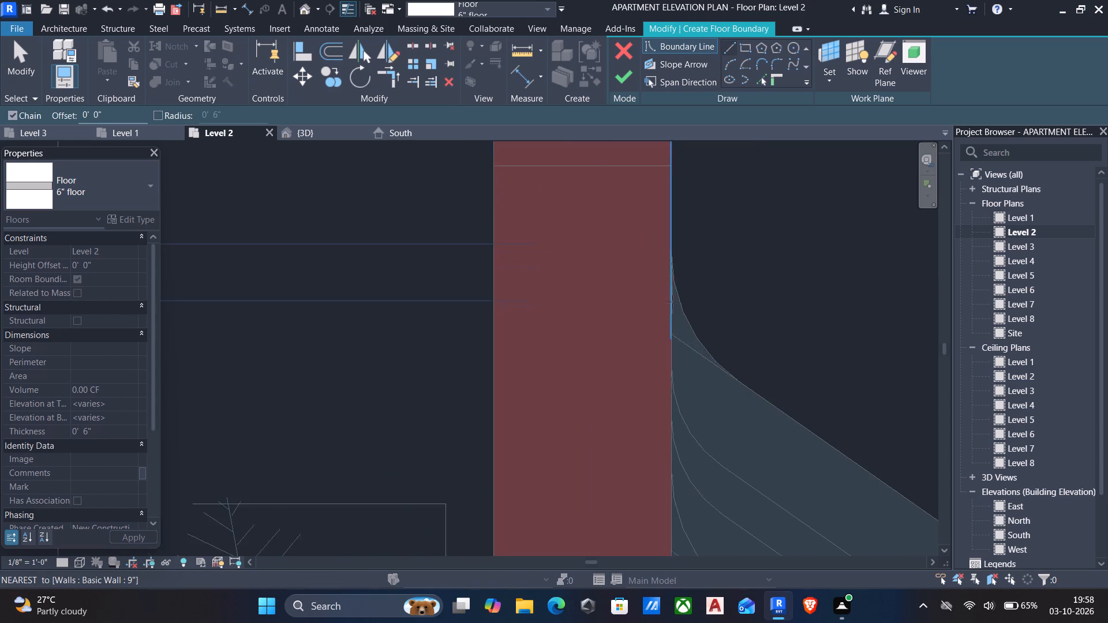
key("Escape")
Pick the curved line joining the balcony edge to Bedroom-1's side wall as a floor boundary.
scroll(677, 288, "up", 4)
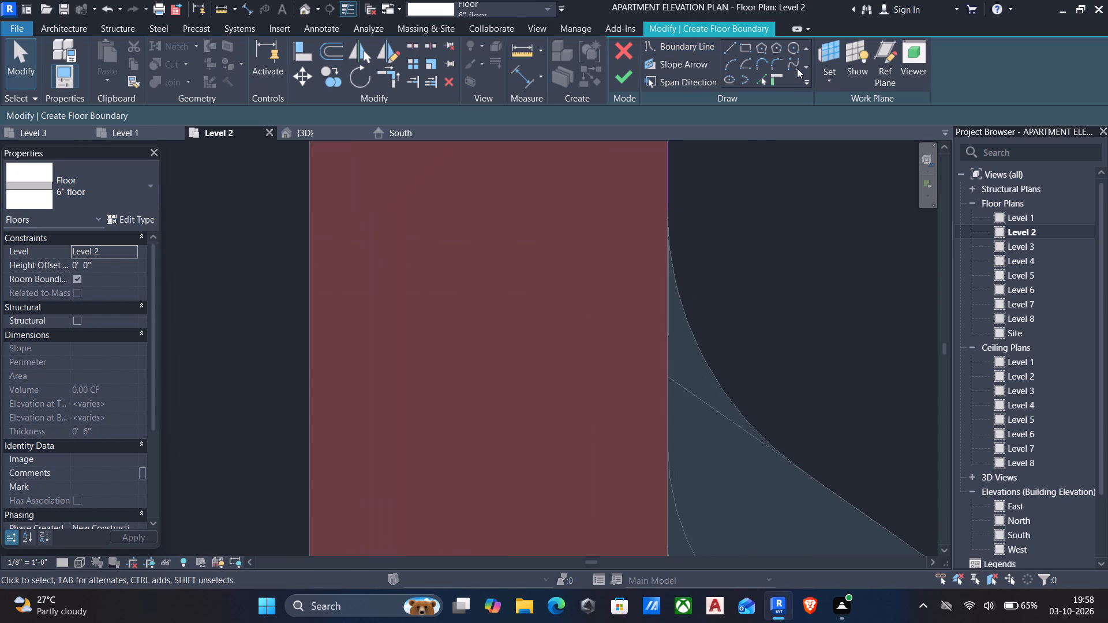
left_click(765, 80)
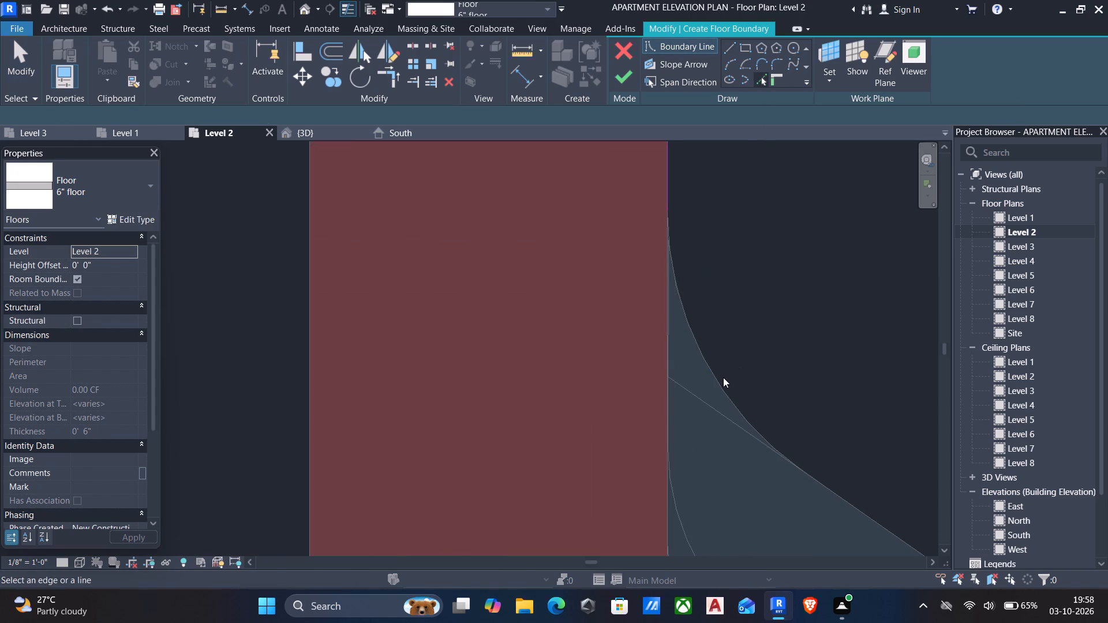
left_click(720, 379)
key("Escape")
Inspect the junction between the curved balcony boundary and the straight boundary line on Bedroom-1's side wall.
scroll(723, 377, "down", 3)
scroll(697, 262, "up", 2)
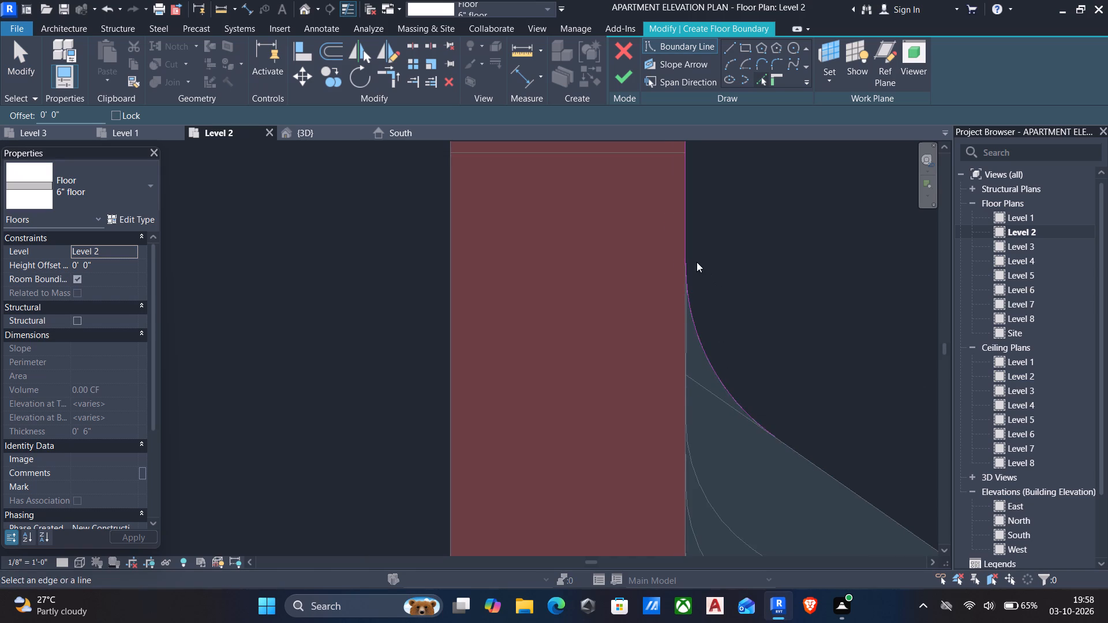
scroll(697, 262, "up", 8)
scroll(662, 382, "up", 11)
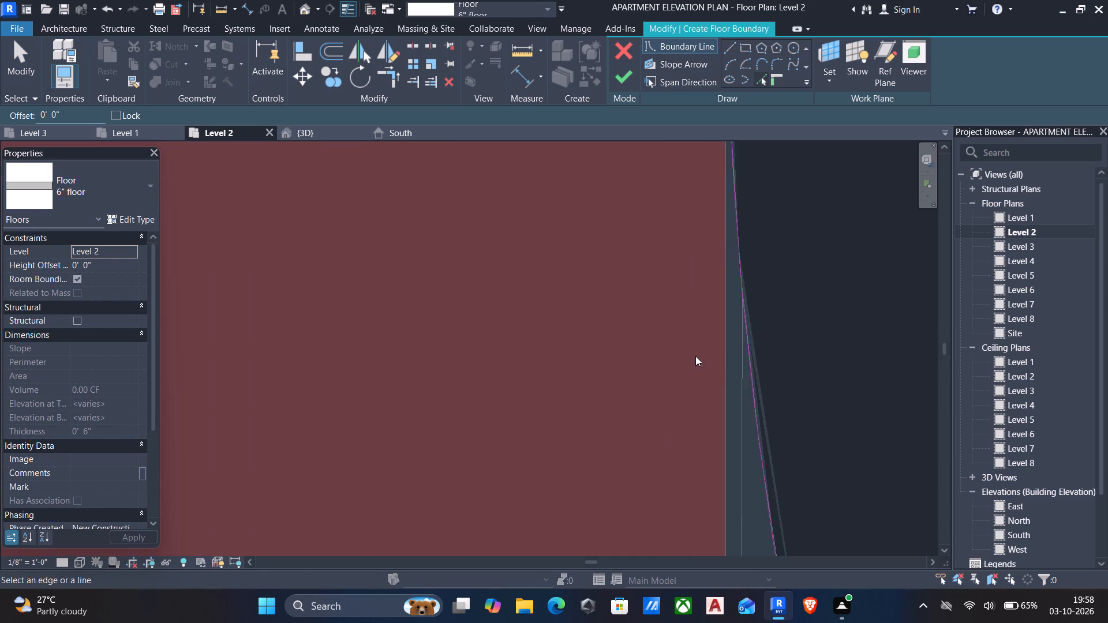
middle_click_drag(697, 353, 669, 428)
scroll(706, 332, "up", 4)
scroll(710, 389, "up", 3)
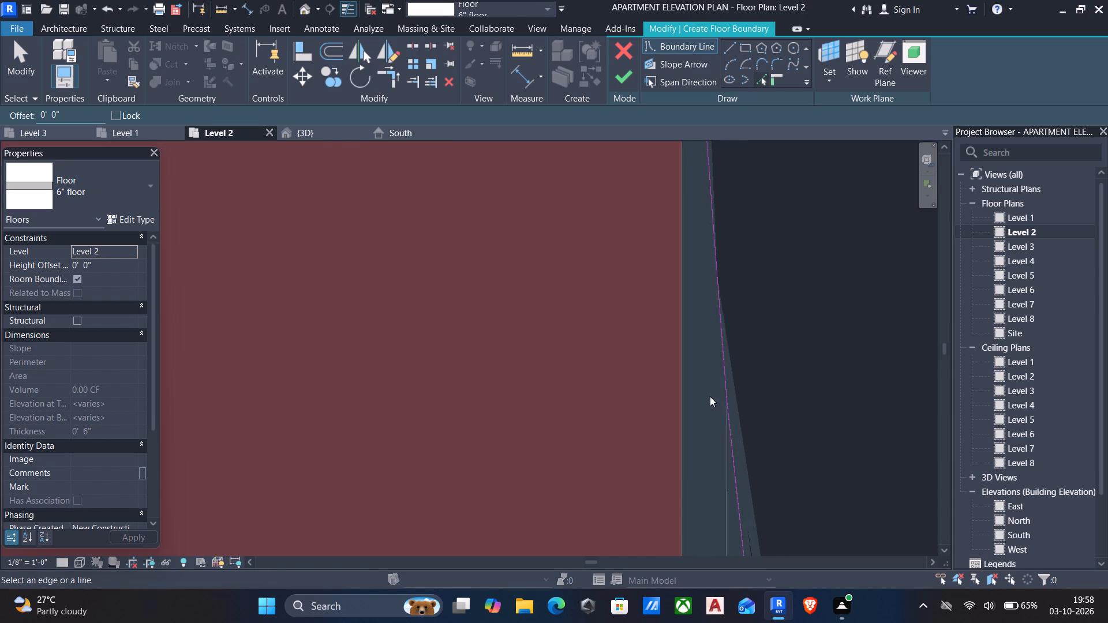
scroll(709, 391, "down", 6)
key("Escape")
left_click(713, 361)
scroll(703, 362, "down", 5)
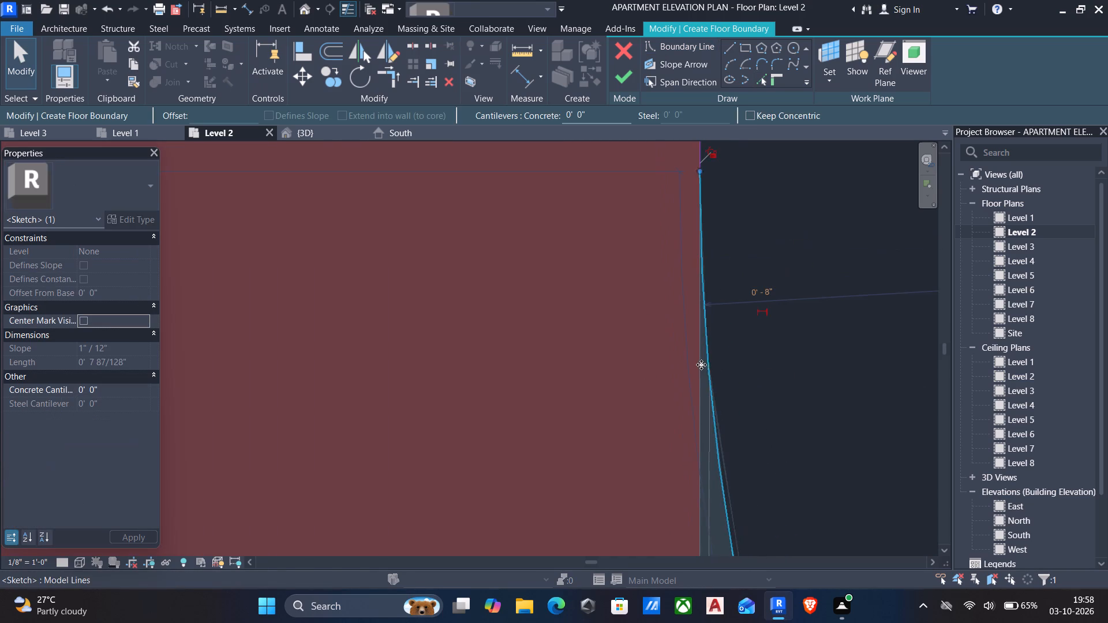
scroll(691, 346, "down", 3)
left_click(698, 185)
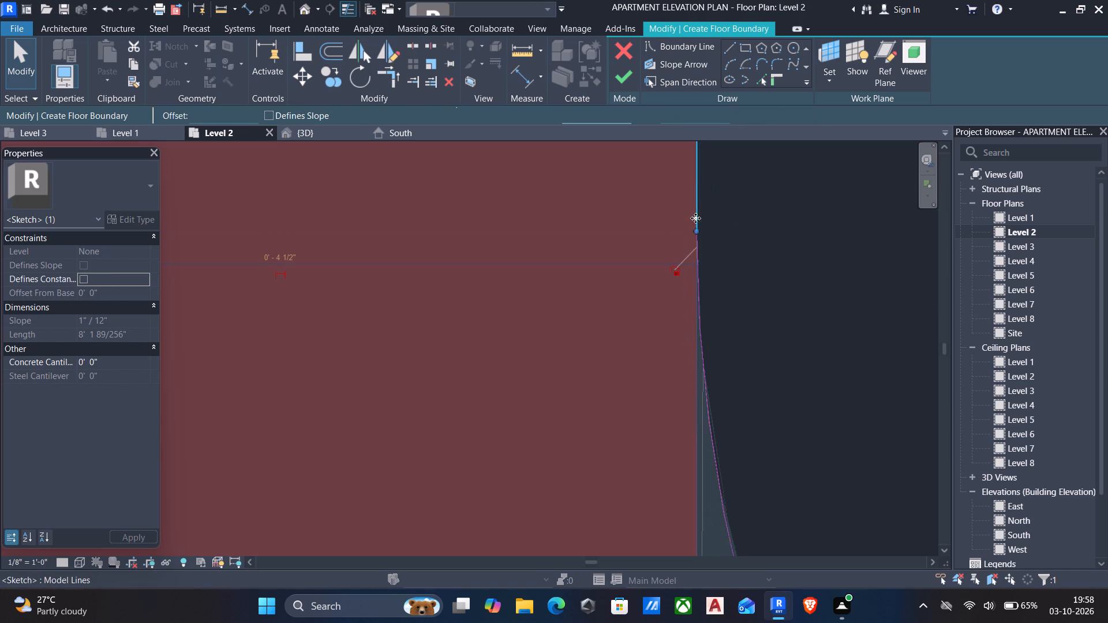
scroll(697, 227, "up", 10)
scroll(691, 236, "down", 5)
key("Escape")
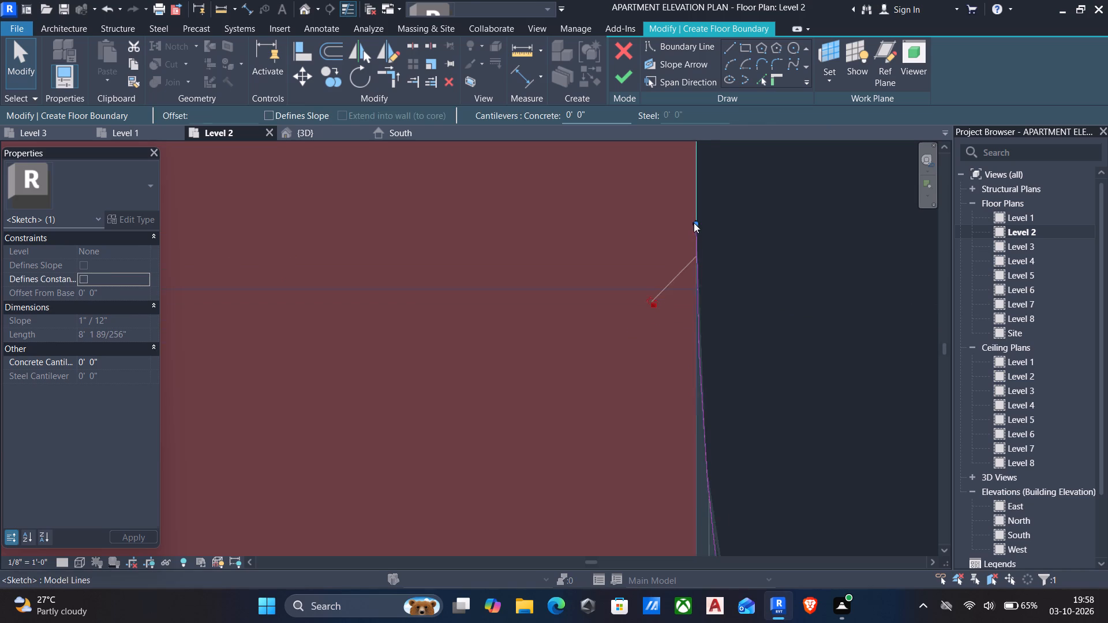
scroll(695, 220, "up", 5)
scroll(681, 219, "down", 6)
scroll(690, 305, "down", 10)
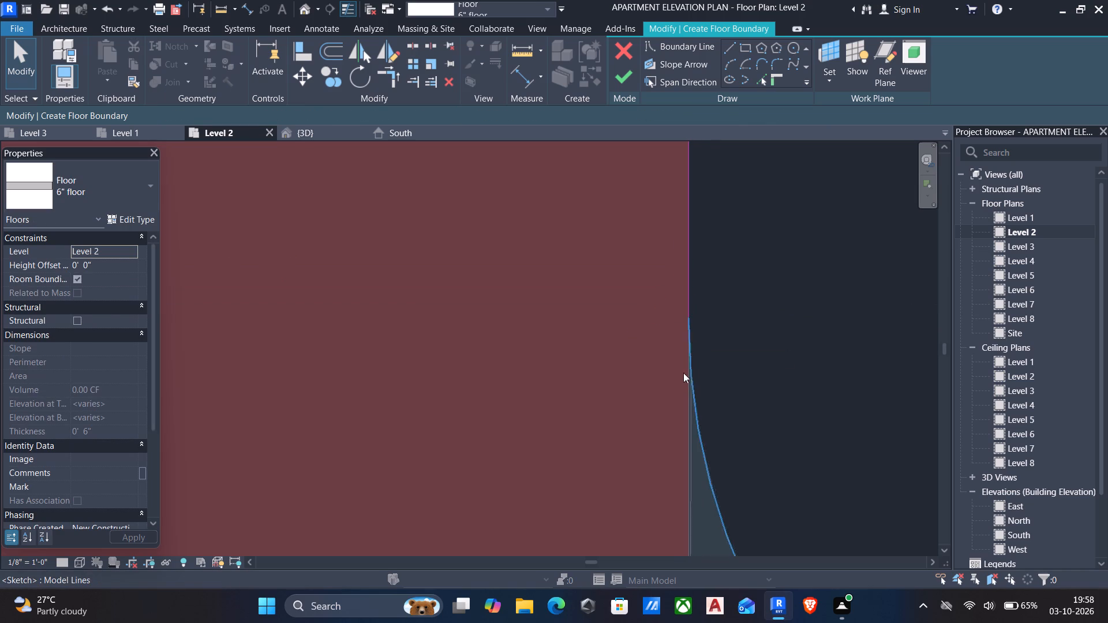
Pick the balcony's sloped outer edge as a boundary line and shorten its wall end to meet the curve's endpoint.
scroll(683, 376, "down", 5)
middle_click_drag(698, 400, 674, 335)
scroll(666, 363, "down", 10)
middle_click_drag(695, 442, 664, 414)
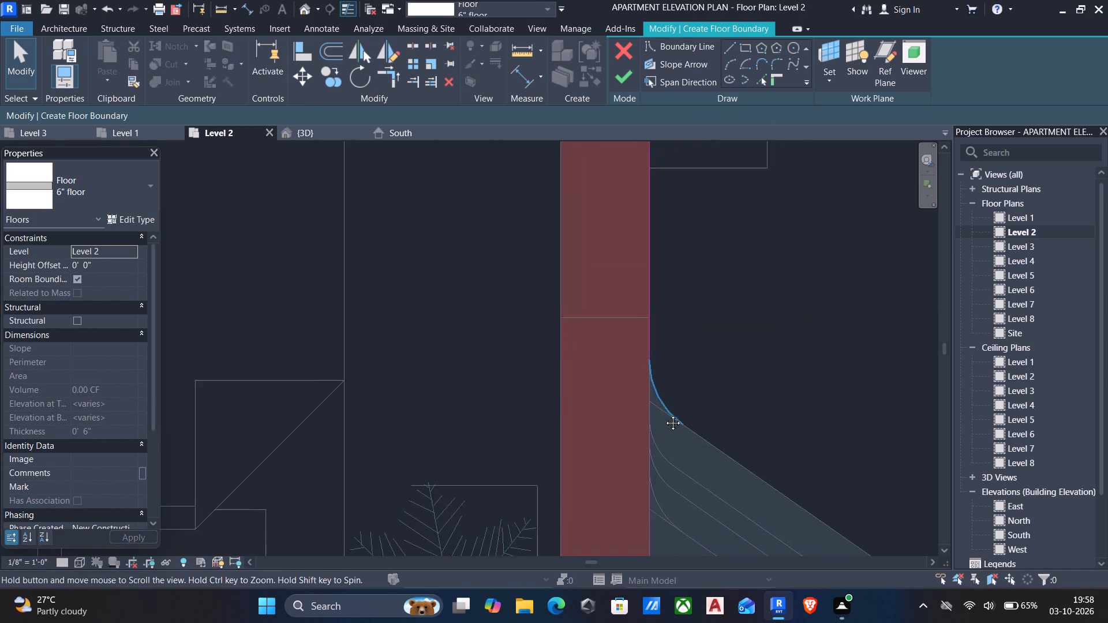
middle_click_drag(664, 414, 658, 410)
scroll(656, 404, "up", 5)
middle_click_drag(688, 456, 589, 402)
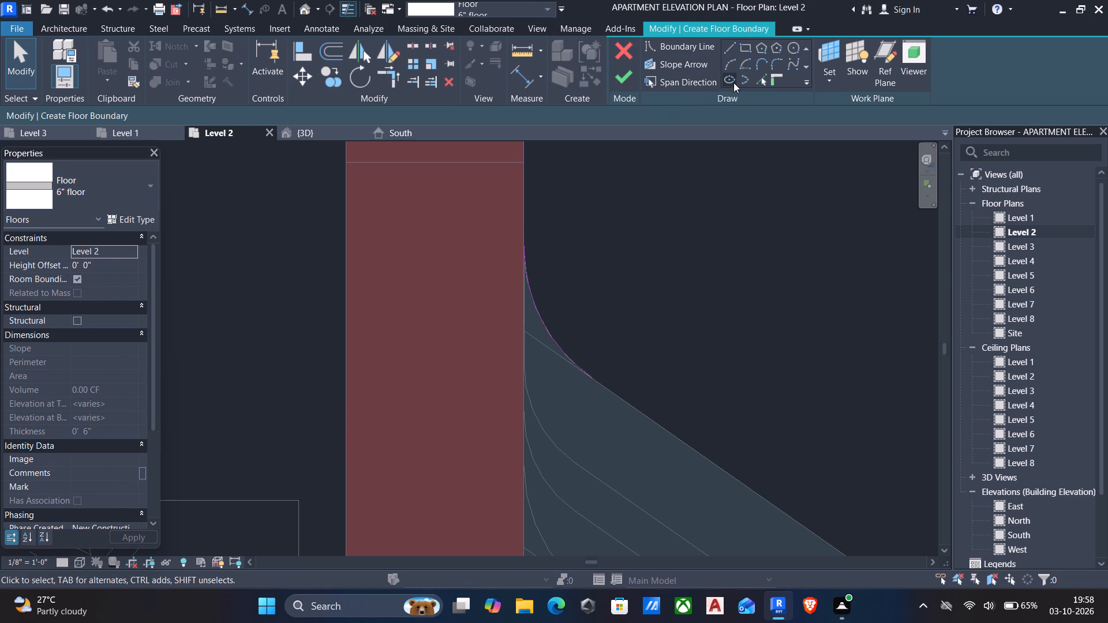
left_click(760, 80)
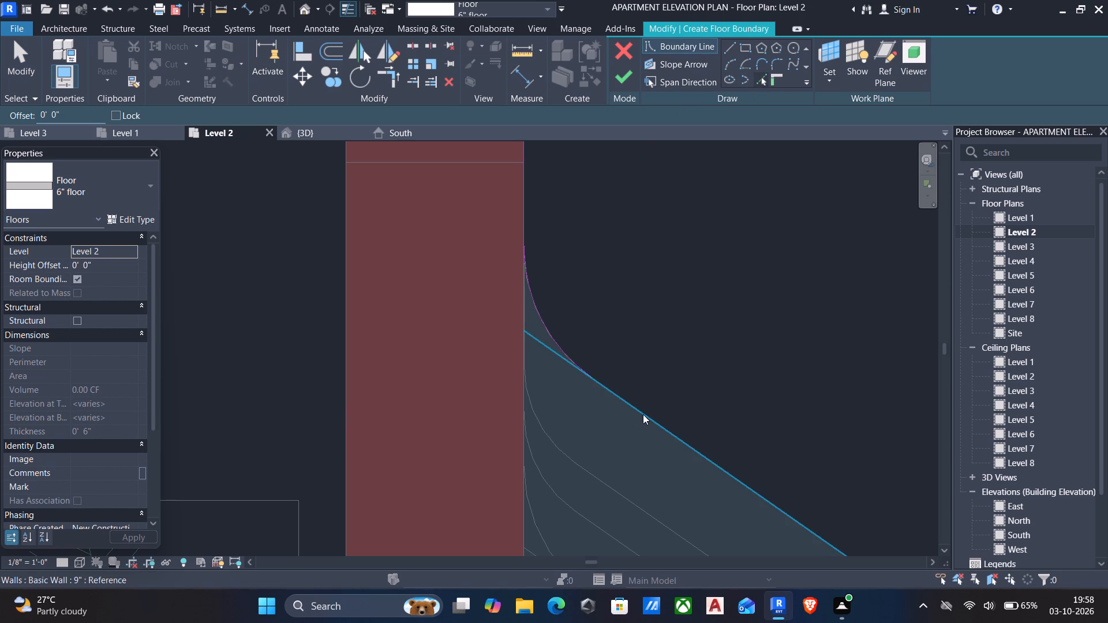
left_click(643, 414)
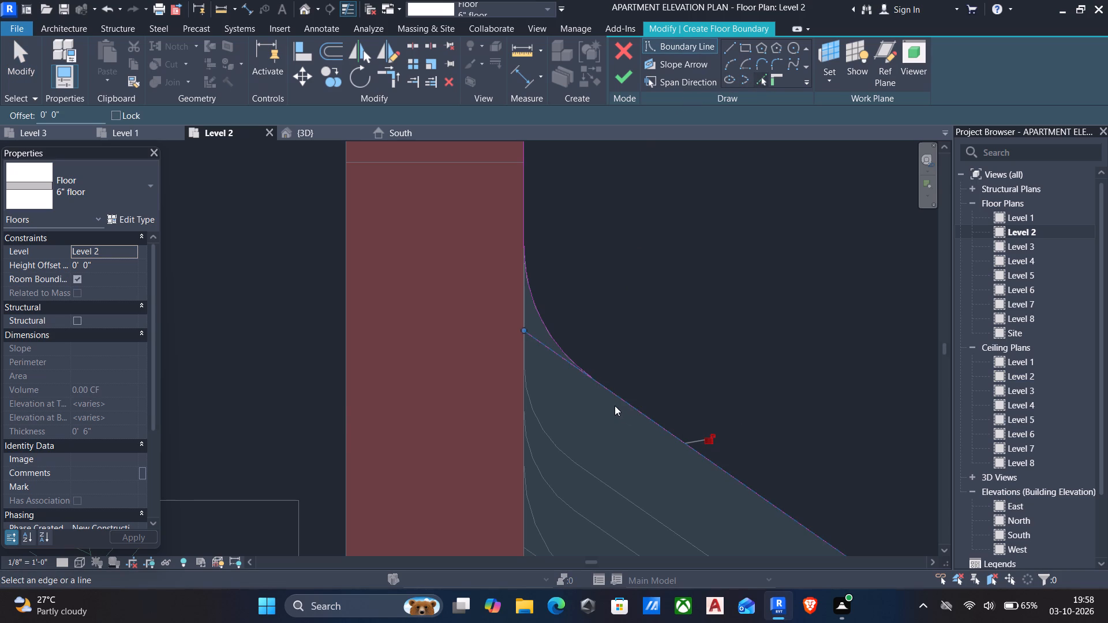
key("Escape")
key("Escape")
left_click(524, 333)
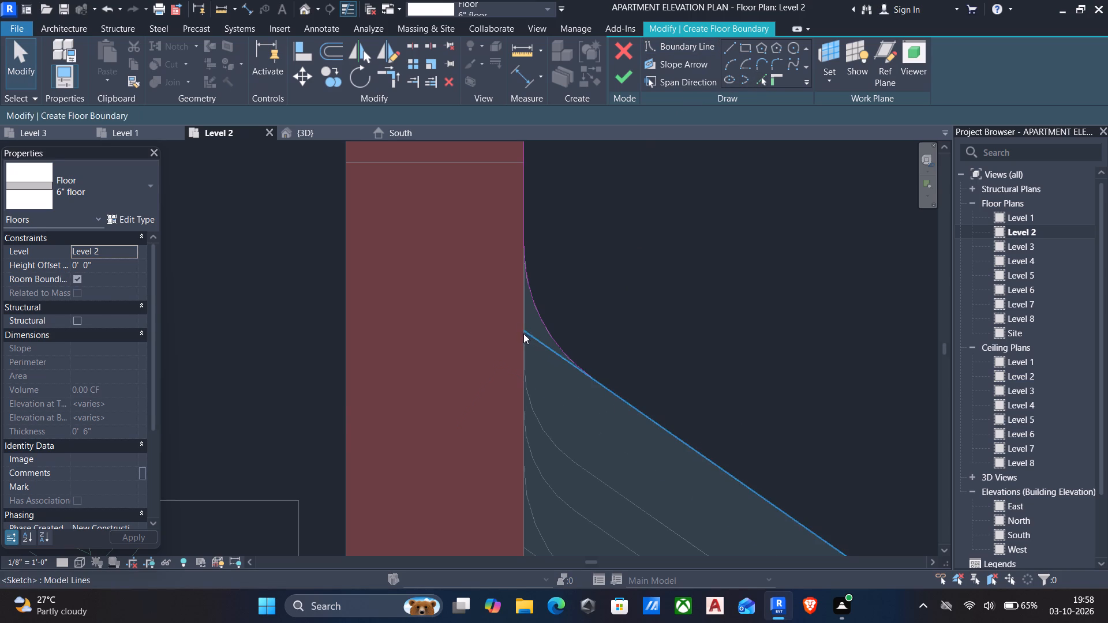
left_click_drag(521, 331, 595, 380)
key("Escape")
scroll(579, 377, "up", 9)
scroll(608, 395, "down", 6)
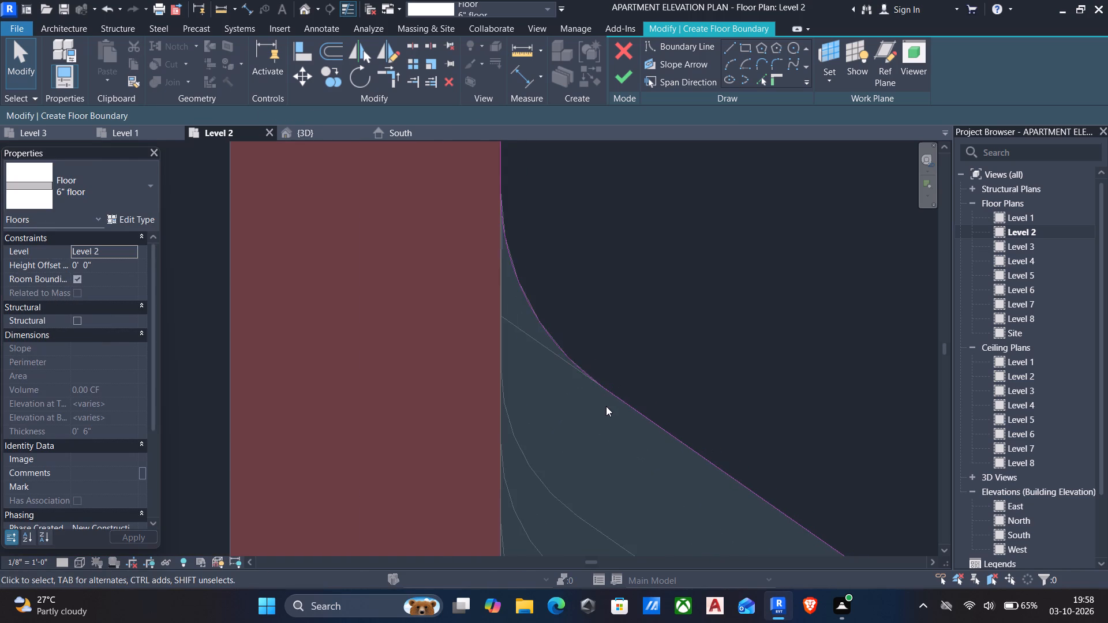
Pick the balcony's long straight outer edge, below the sloped edge, as a floor boundary line.
scroll(604, 406, "down", 10)
middle_click_drag(601, 470, 441, 331)
scroll(523, 397, "down", 5)
middle_click_drag(583, 411, 585, 374)
scroll(585, 370, "up", 5)
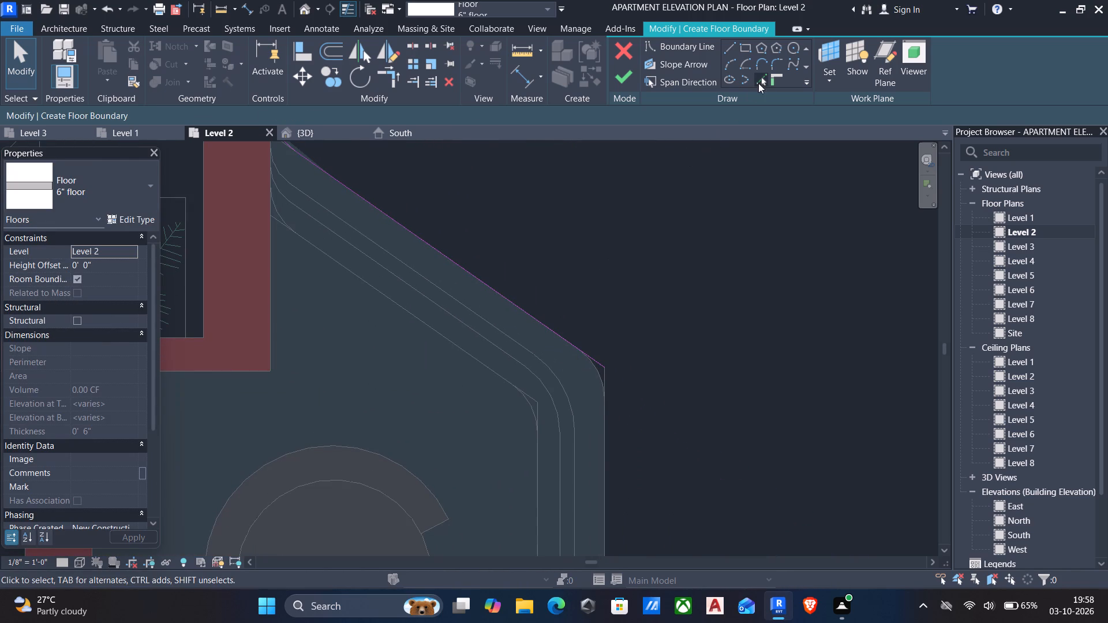
left_click(764, 76)
left_click(604, 453)
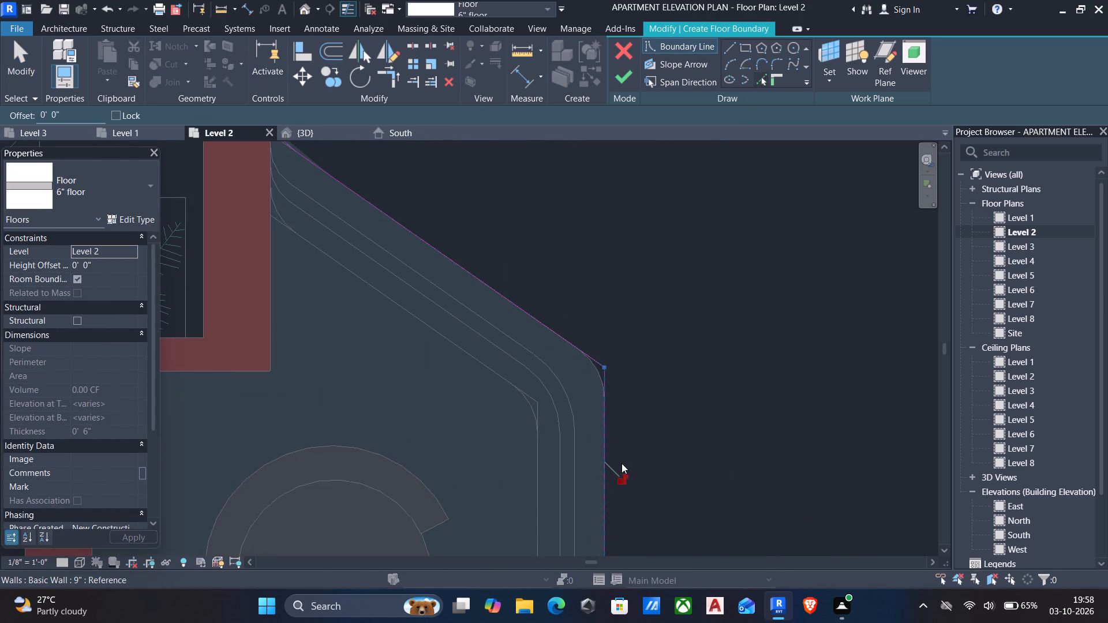
Pick the outer face of the 9" side wall beside the Kitchen and Utility as a floor boundary line.
scroll(625, 485, "down", 4)
middle_click_drag(626, 510, 712, 345)
scroll(717, 423, "down", 4)
middle_click_drag(726, 494, 796, 367)
scroll(810, 454, "down", 4)
middle_click_drag(814, 467, 823, 413)
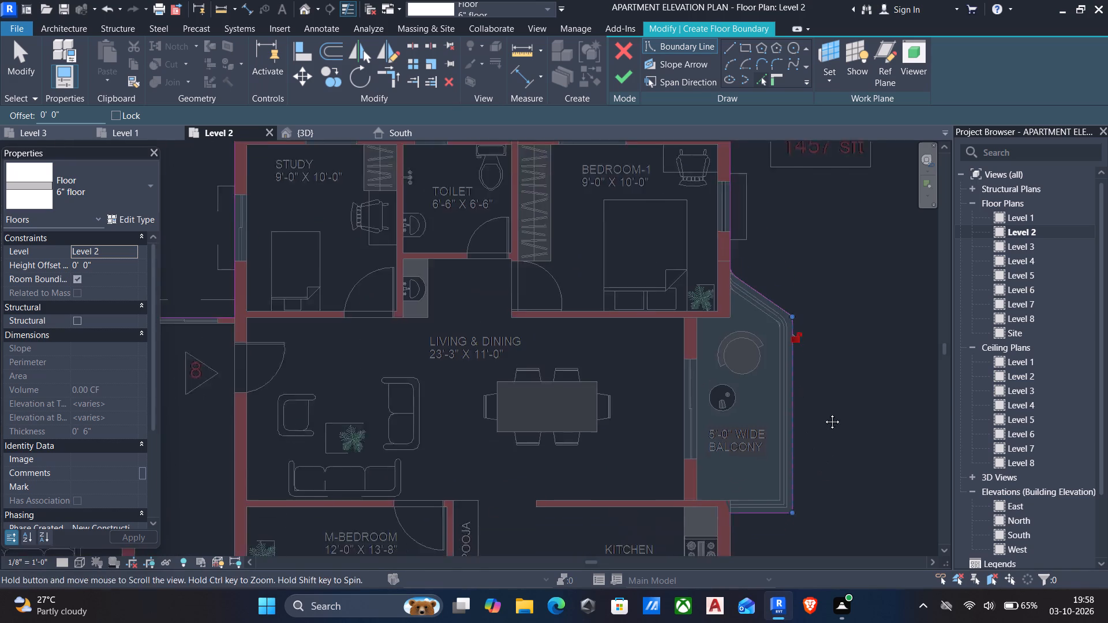
middle_click_drag(823, 413, 829, 380)
scroll(796, 464, "up", 4)
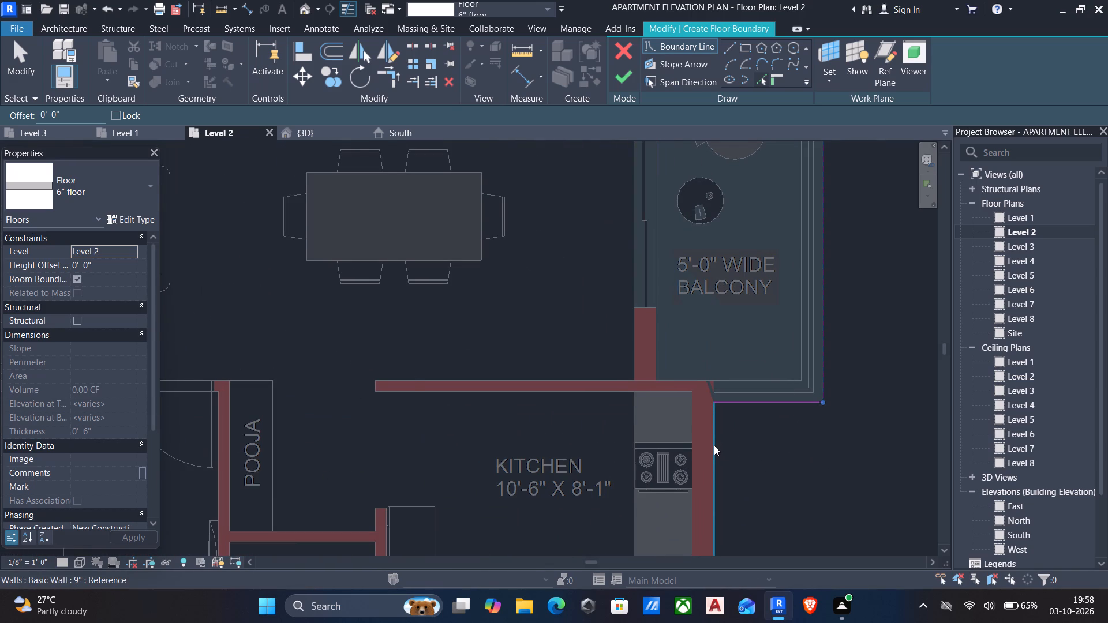
scroll(714, 446, "down", 1)
left_click(714, 447)
Pick the outer face of the 9" wall running along the Utility, toilet and M-Bedroom as a floor boundary line.
scroll(725, 466, "down", 3)
middle_click_drag(744, 476, 757, 423)
scroll(770, 485, "down", 4)
middle_click_drag(773, 489, 789, 419)
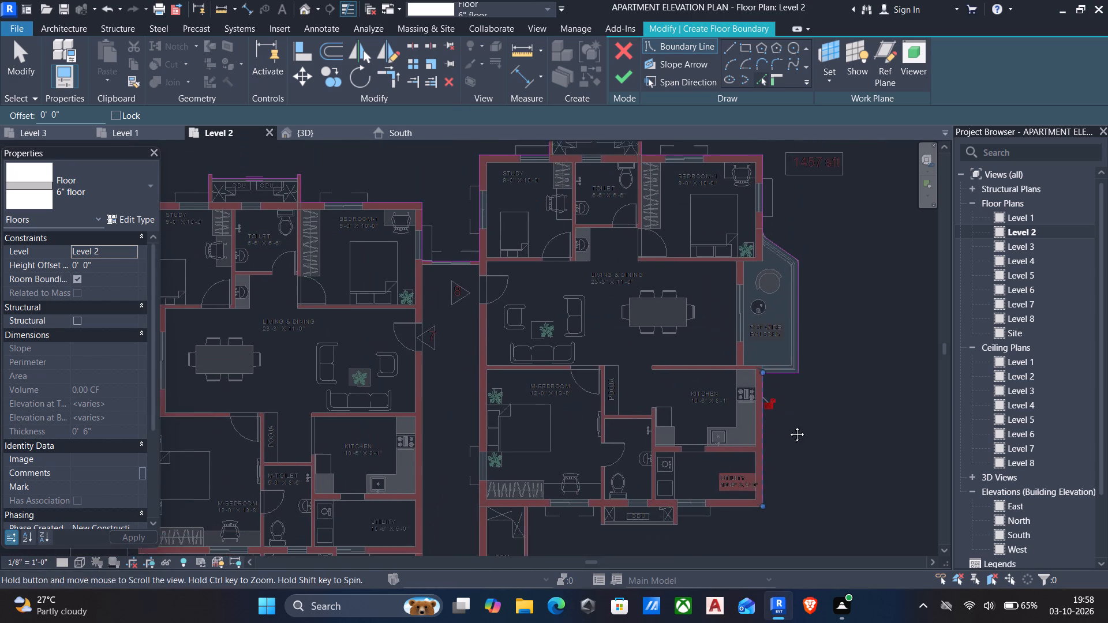
middle_click_drag(789, 419, 789, 407)
scroll(736, 487, "up", 4)
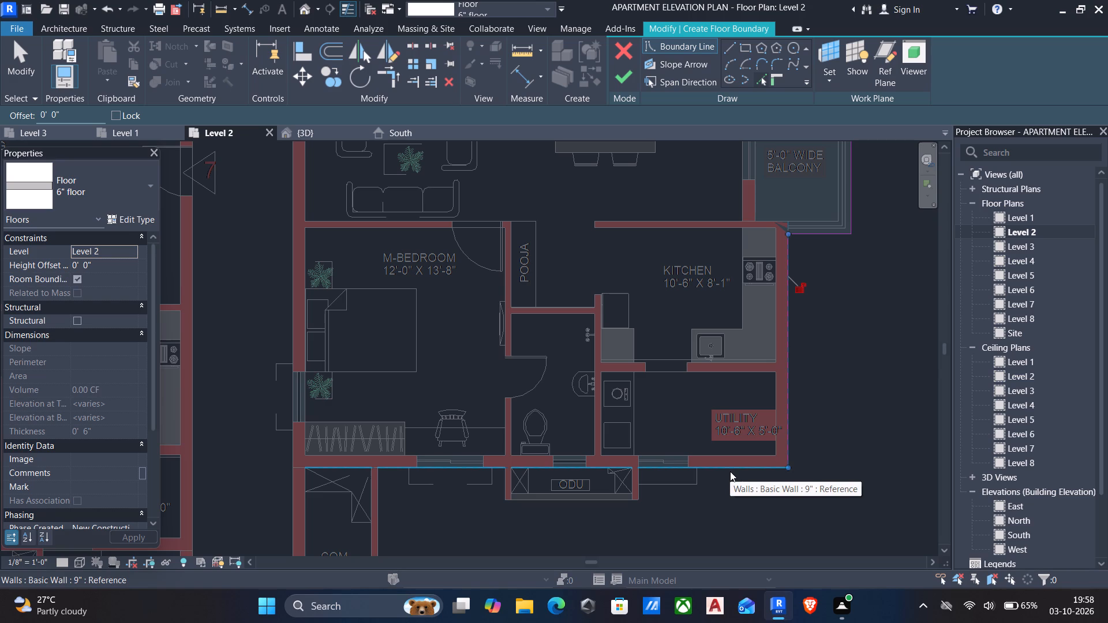
left_click(730, 471)
key("Escape")
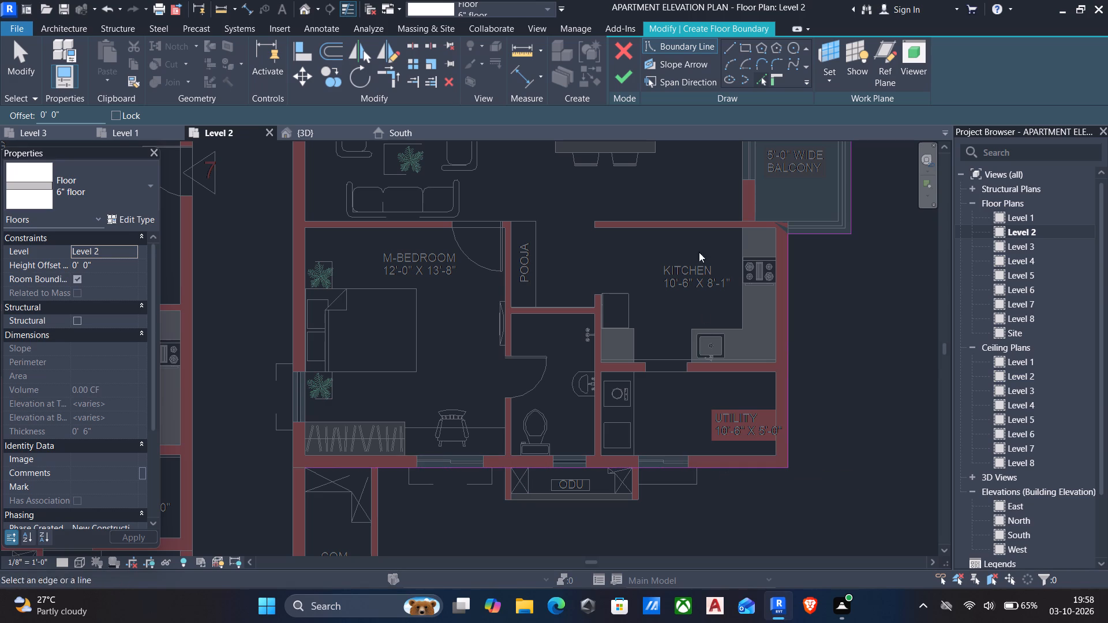
Draw floor boundary lines around the ODU ledge's three outer sides, about 2' deep, starting and ending on the main wall's outer face.
key("Escape")
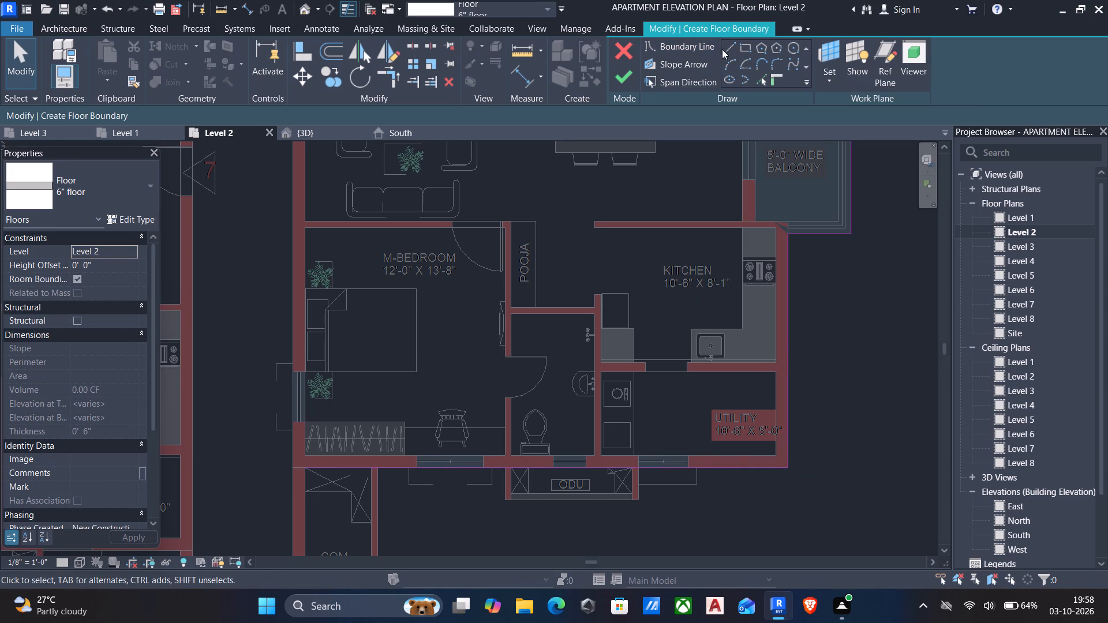
left_click(727, 50)
scroll(674, 482, "up", 5)
middle_click_drag(665, 481, 755, 351)
scroll(689, 287, "up", 2)
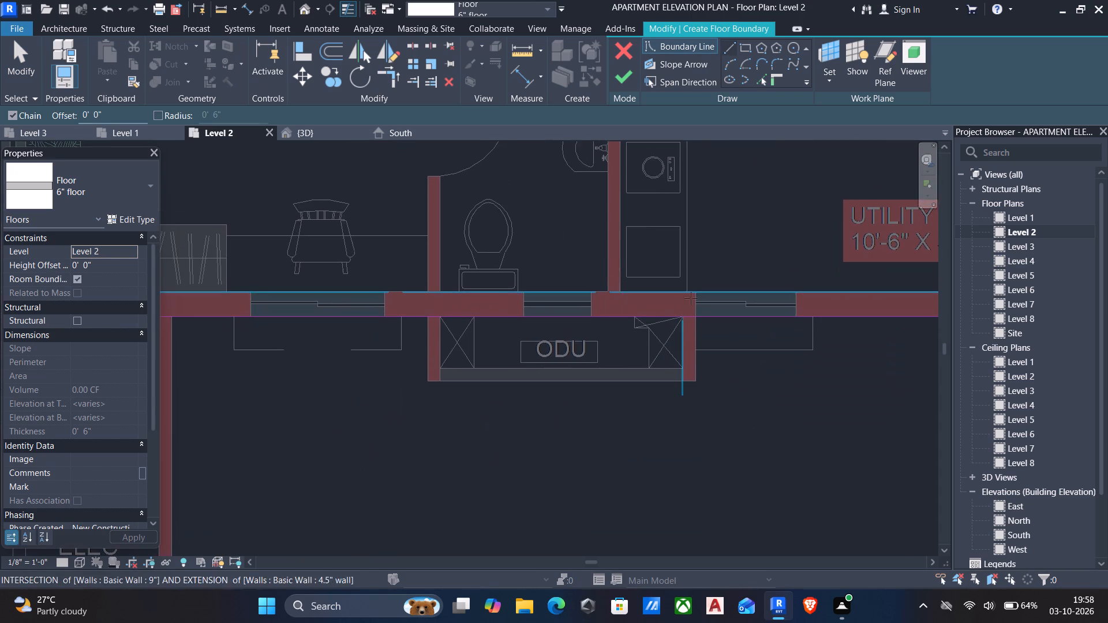
scroll(691, 298, "up", 2)
left_click(699, 337)
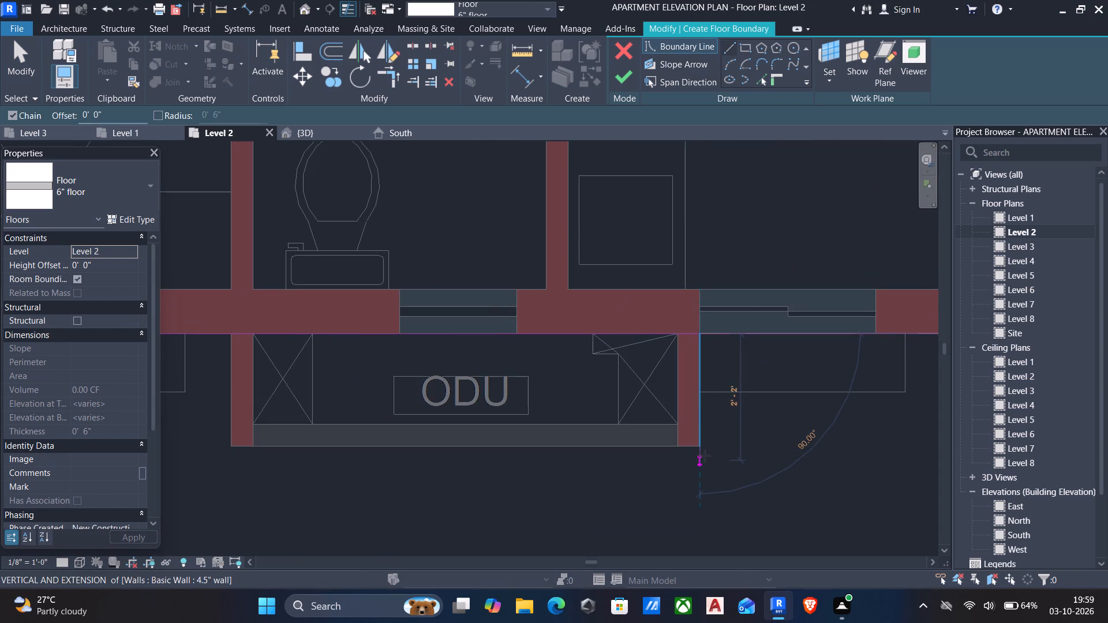
left_click(705, 452)
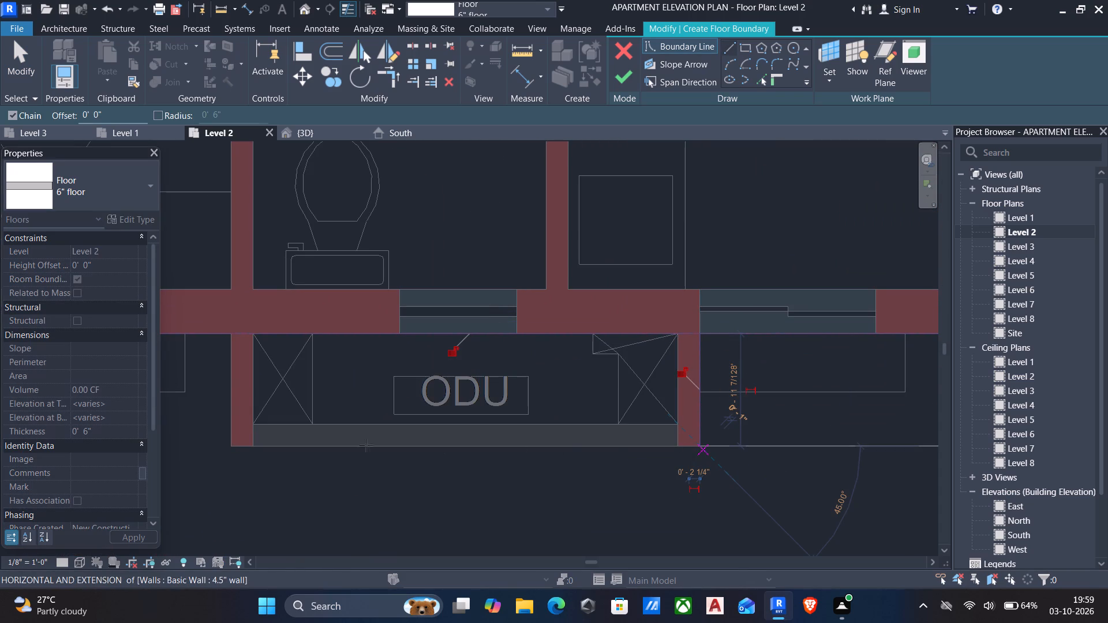
left_click(259, 448)
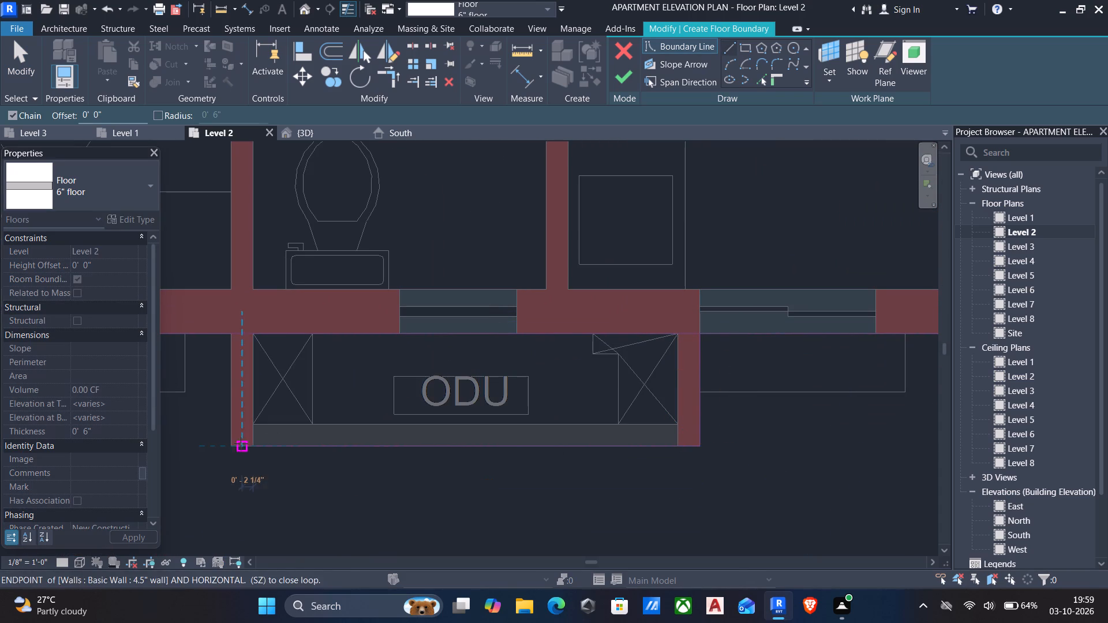
left_click(231, 448)
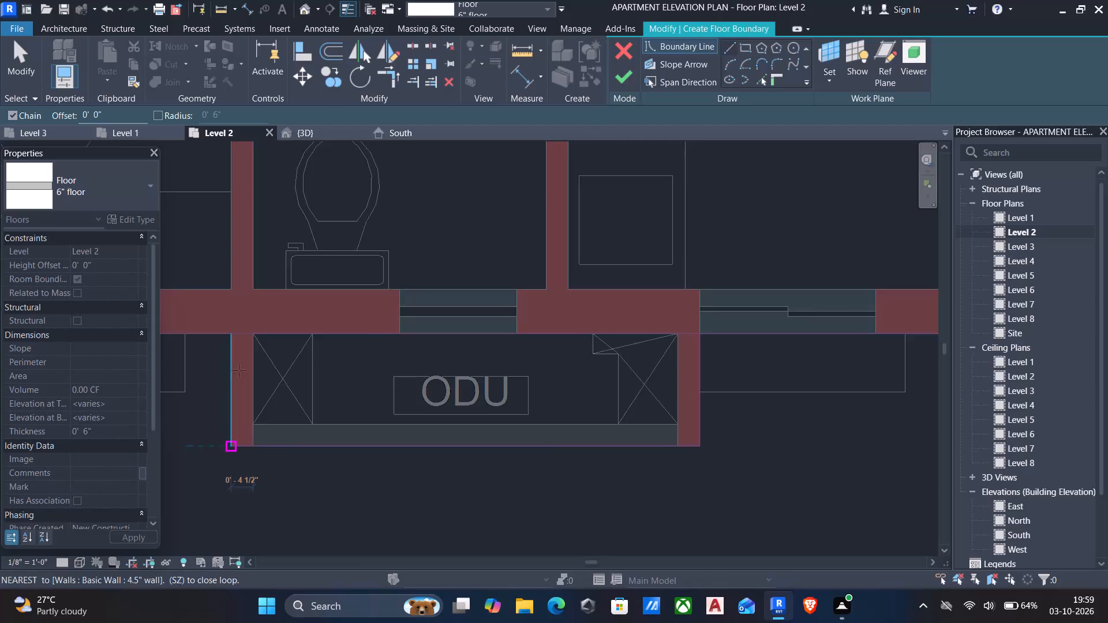
middle_click_drag(242, 371, 366, 376)
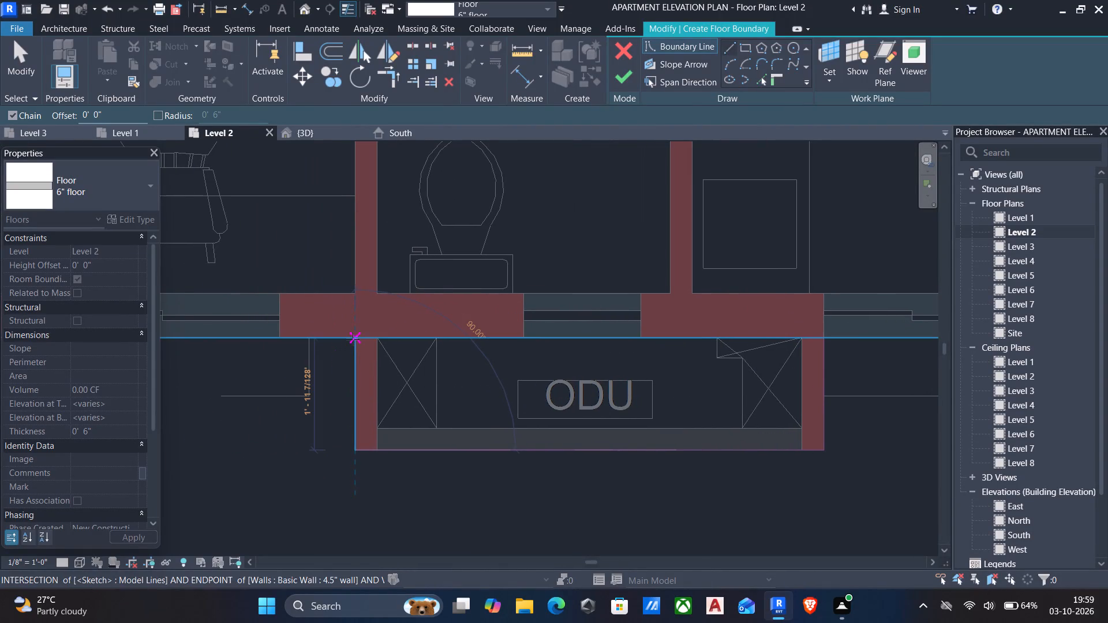
left_click(353, 339)
key("Escape")
key("Escape")
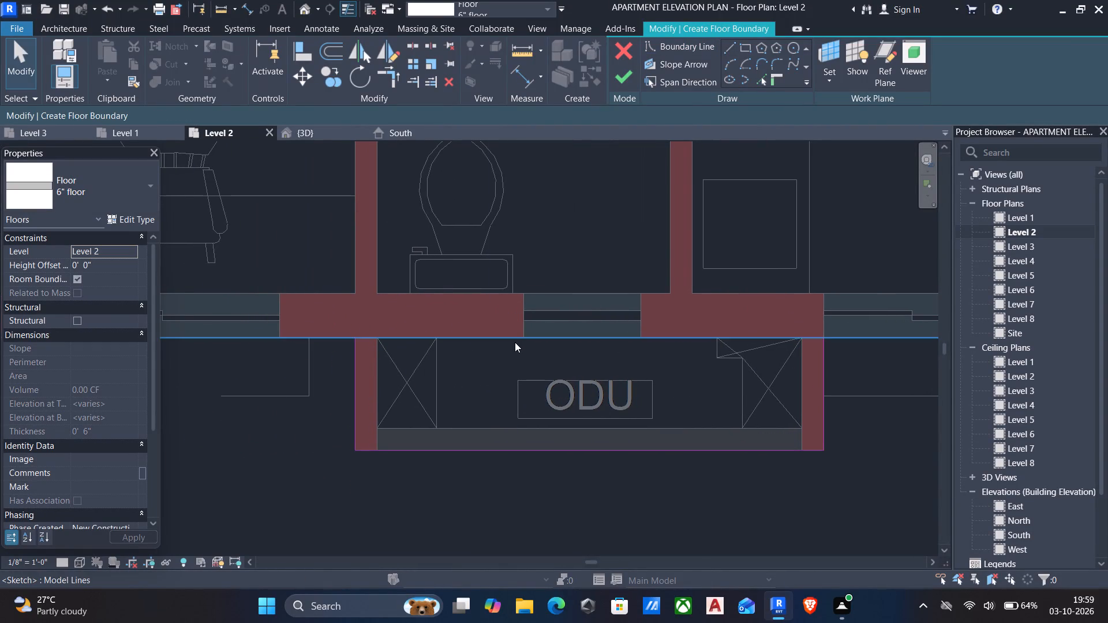
Delete the long boundary line running along the outer wall face behind the ODU ledge.
left_click(516, 340)
scroll(516, 344, "down", 4)
key("Delete")
scroll(612, 430, "down", 4)
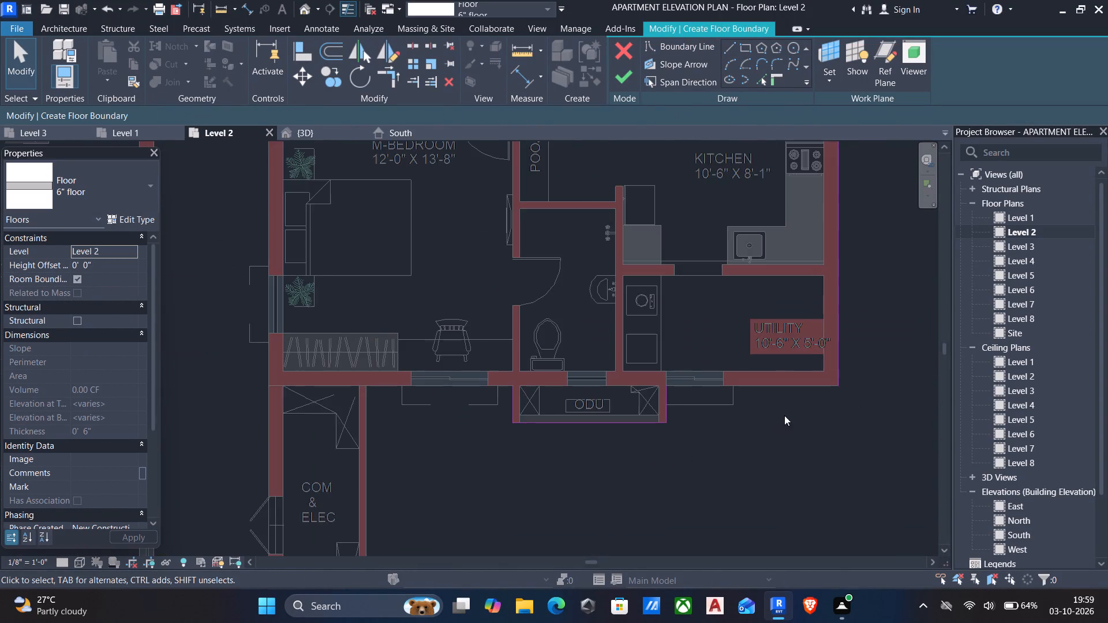
Draw a boundary line about 9' long along the Utility's outer wall face, from the building corner to the ODU ledge.
scroll(786, 414, "up", 5)
scroll(825, 363, "up", 3)
key("w")
key("a")
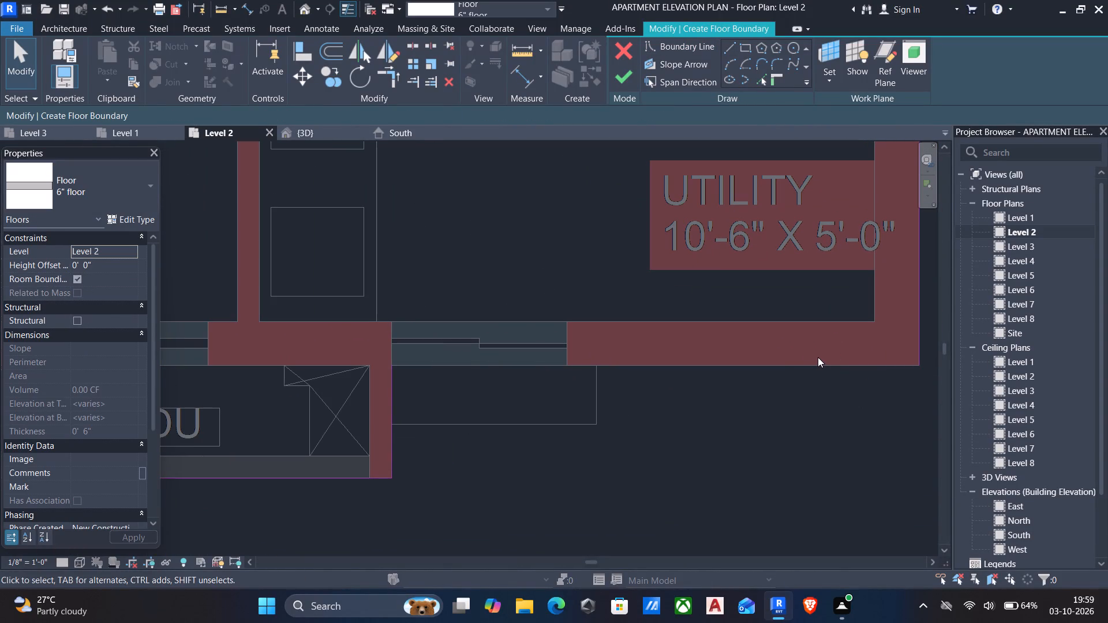
key("Escape")
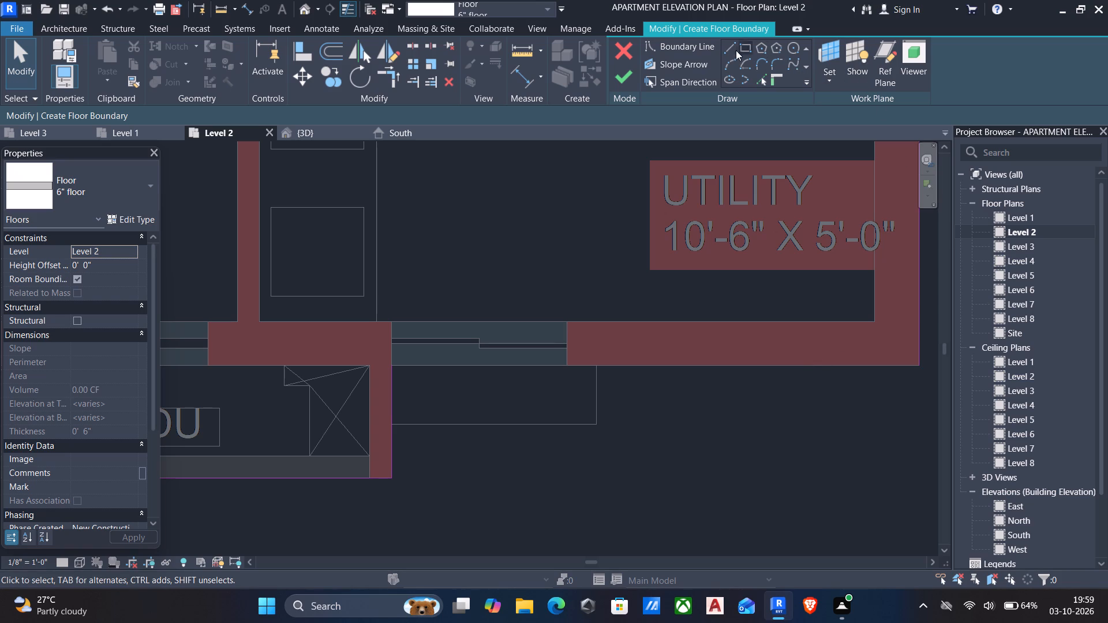
left_click(725, 50)
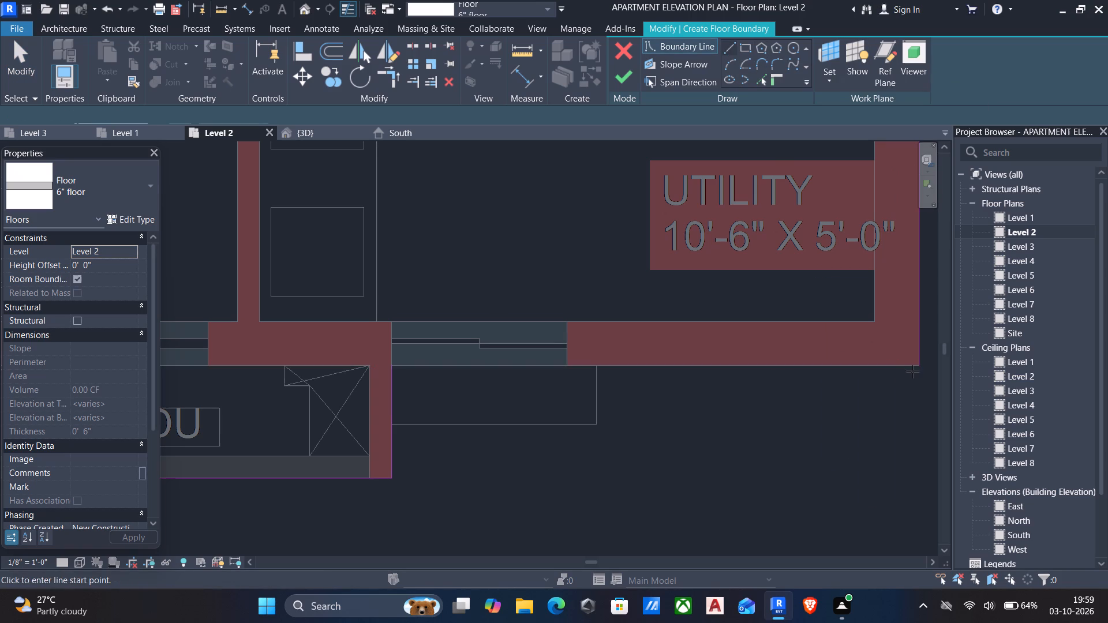
left_click(920, 367)
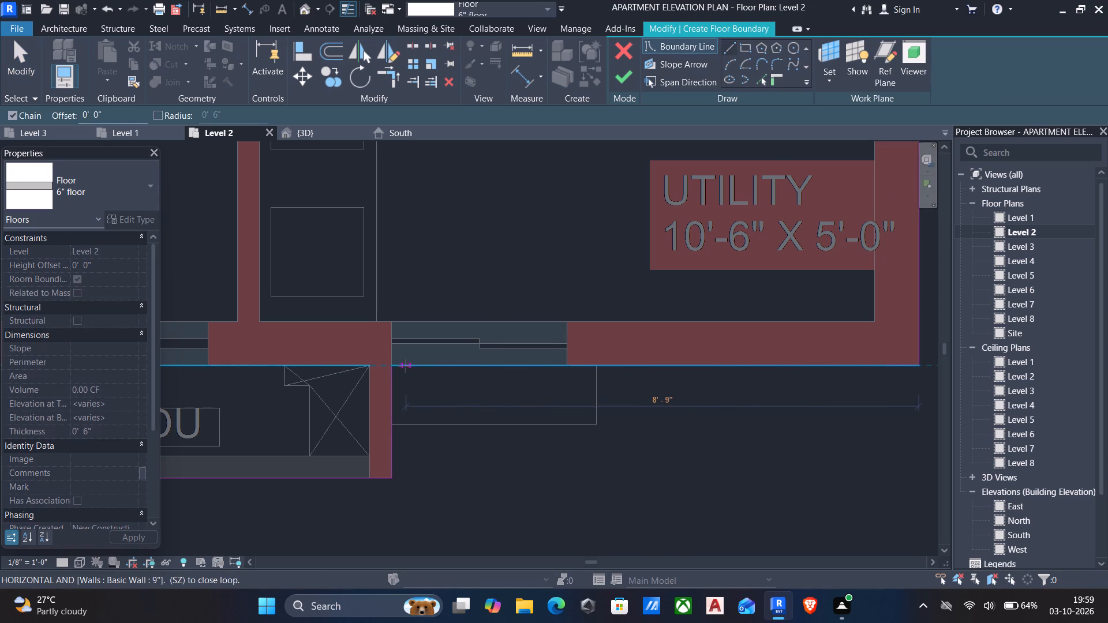
left_click(392, 366)
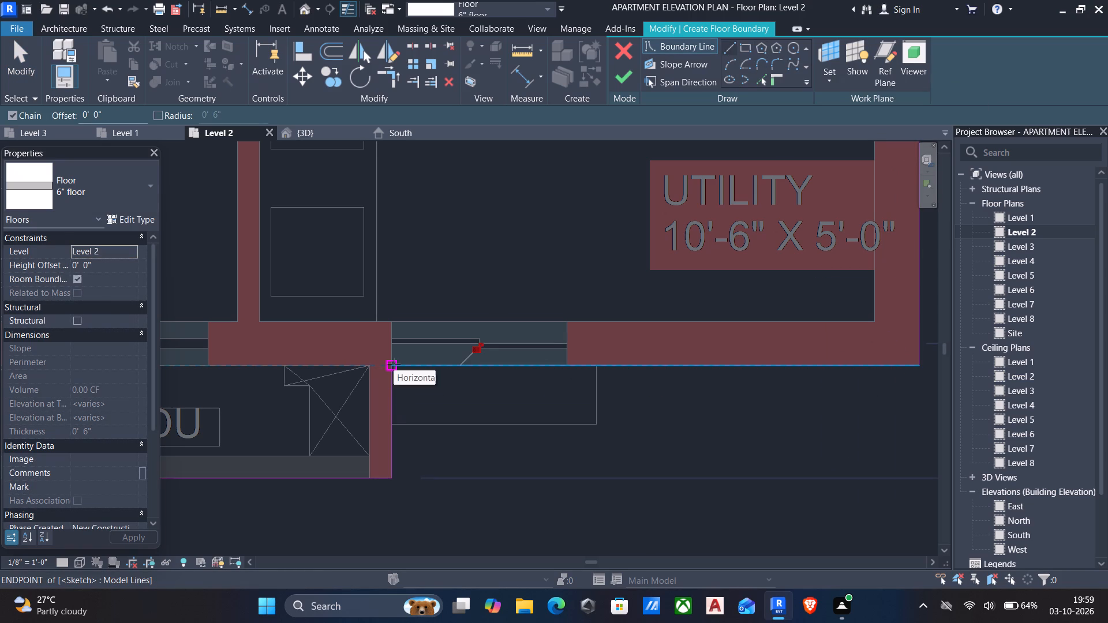
key("Escape")
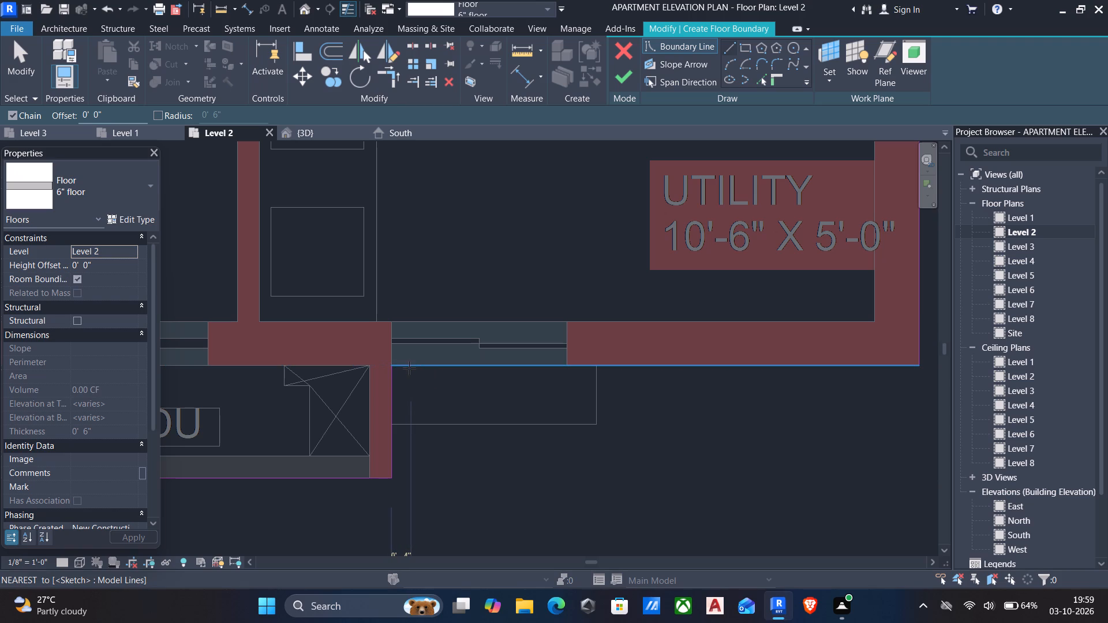
Draw a boundary line about 7'-6" long from the ODU ledge along the M-Bedroom's outer wall face to the COM & ELEC wall.
scroll(411, 426, "down", 4)
middle_click_drag(482, 451, 698, 276)
middle_click_drag(506, 312, 607, 415)
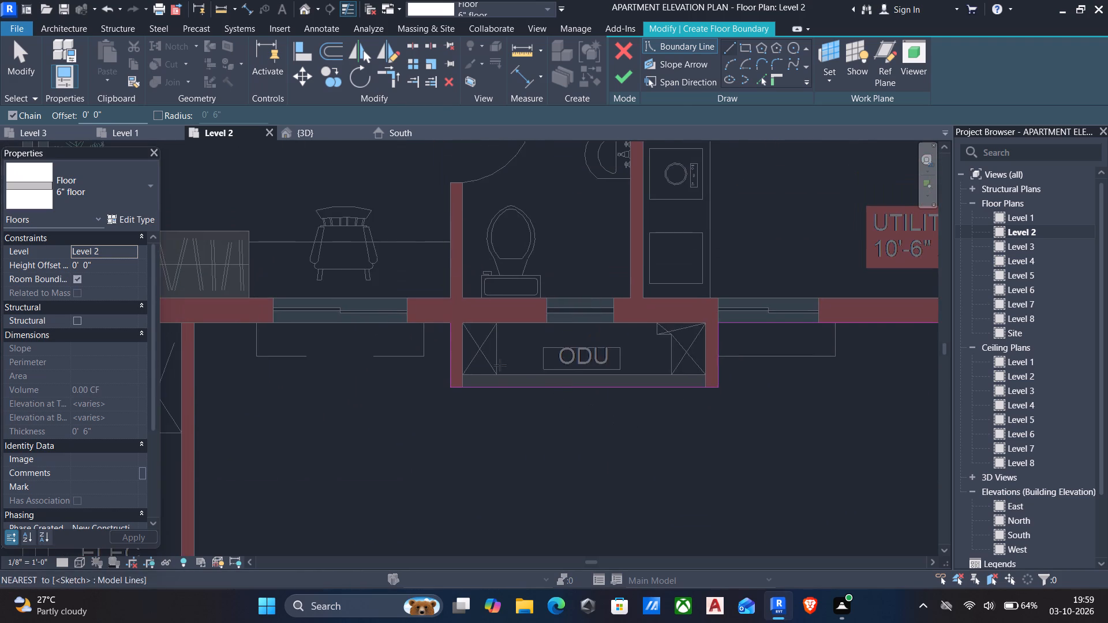
scroll(424, 327, "up", 7)
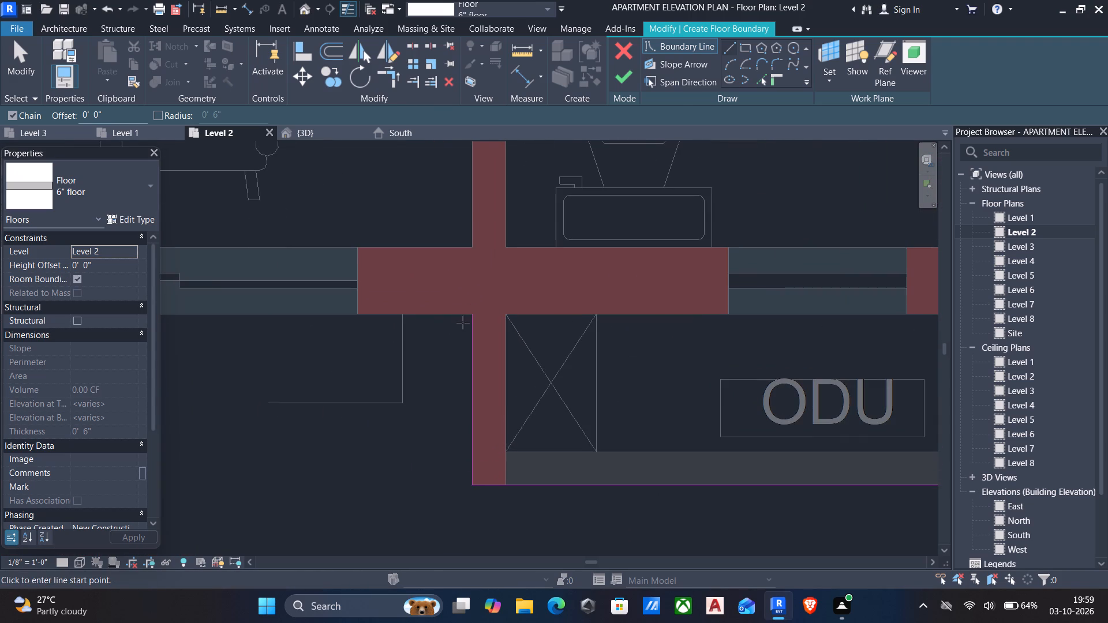
left_click(472, 316)
middle_click_drag(453, 335, 671, 365)
scroll(593, 379, "down", 4)
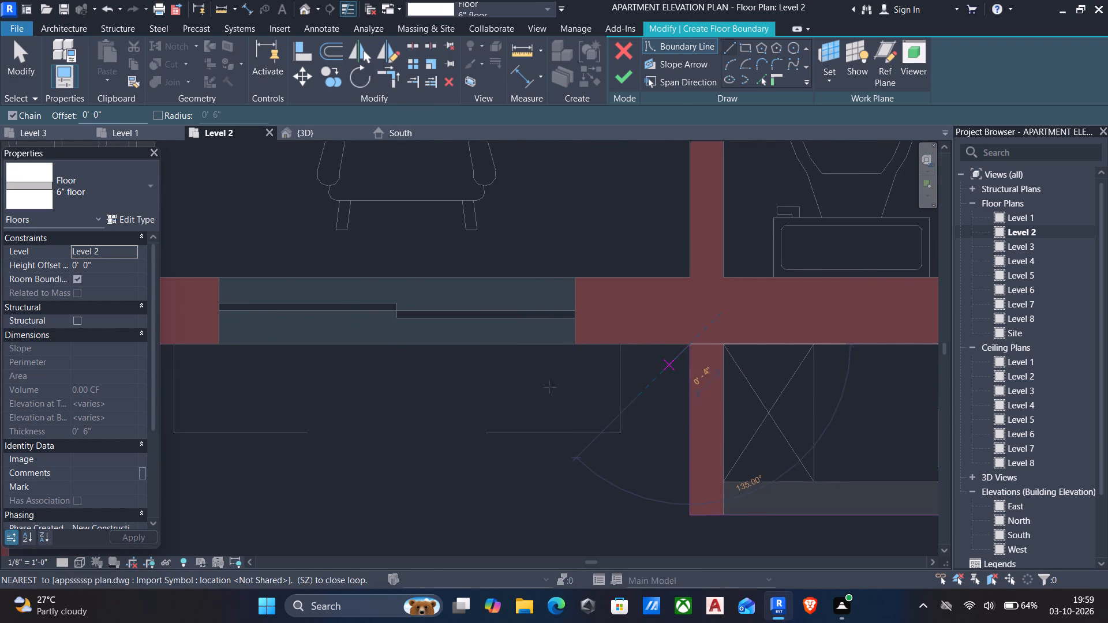
middle_click_drag(529, 385, 683, 380)
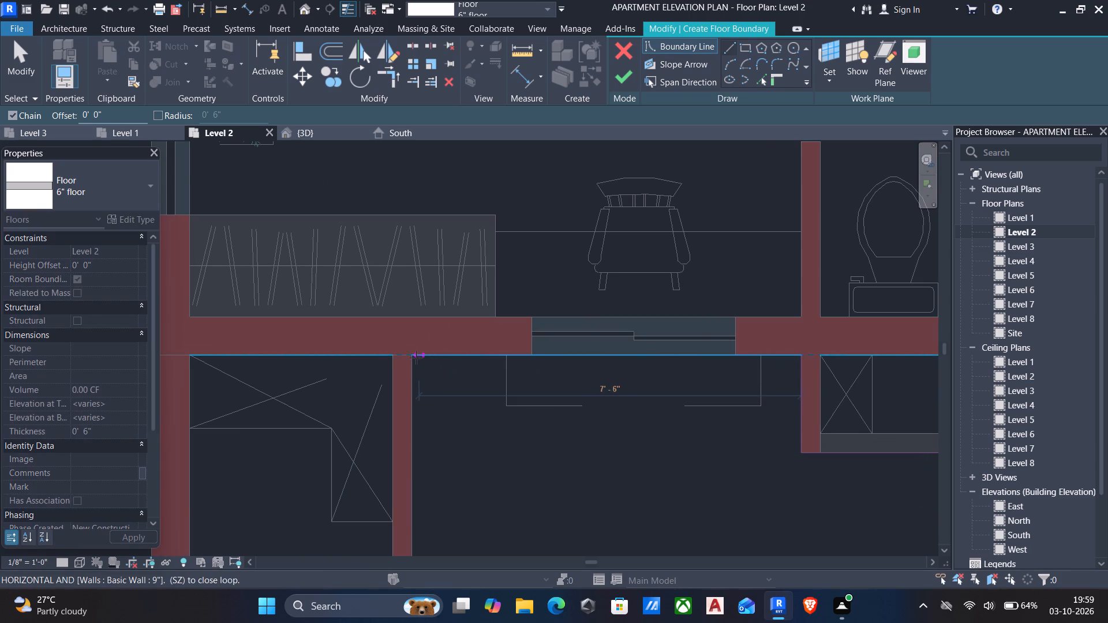
left_click(413, 357)
Continue the boundary about 14'-7" along the outer face of the COM & ELEC side wall to the fire lift lobby wall.
scroll(423, 399, "down", 1)
middle_click_drag(431, 428, 520, 287)
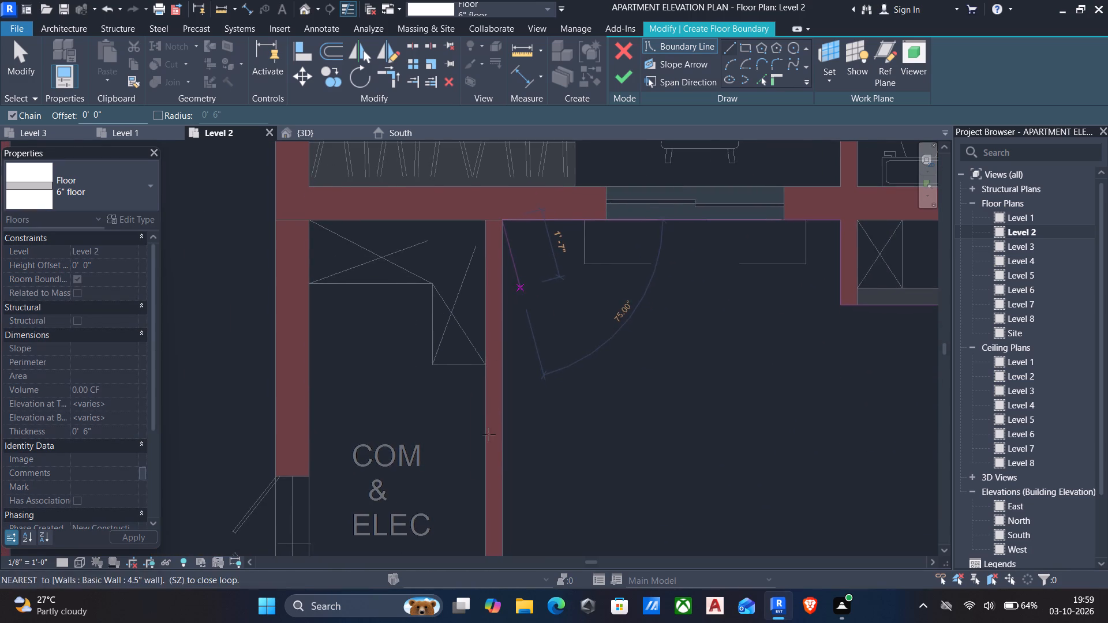
scroll(489, 438, "down", 1)
middle_click_drag(489, 439, 534, 313)
scroll(541, 455, "down", 3)
middle_click_drag(544, 457, 601, 311)
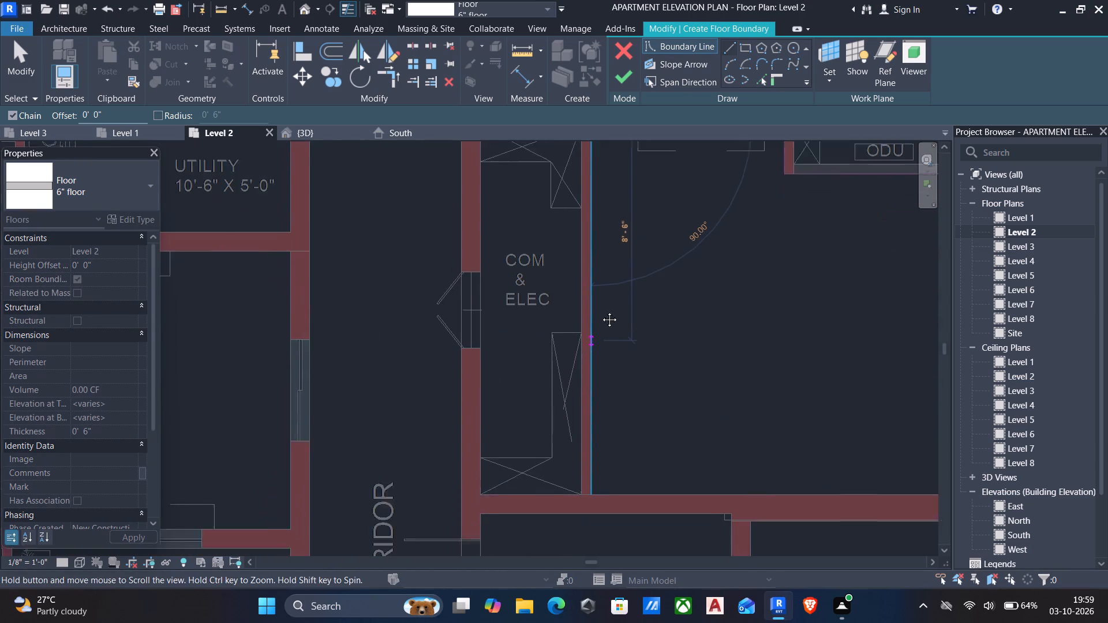
middle_click_drag(601, 311, 601, 309)
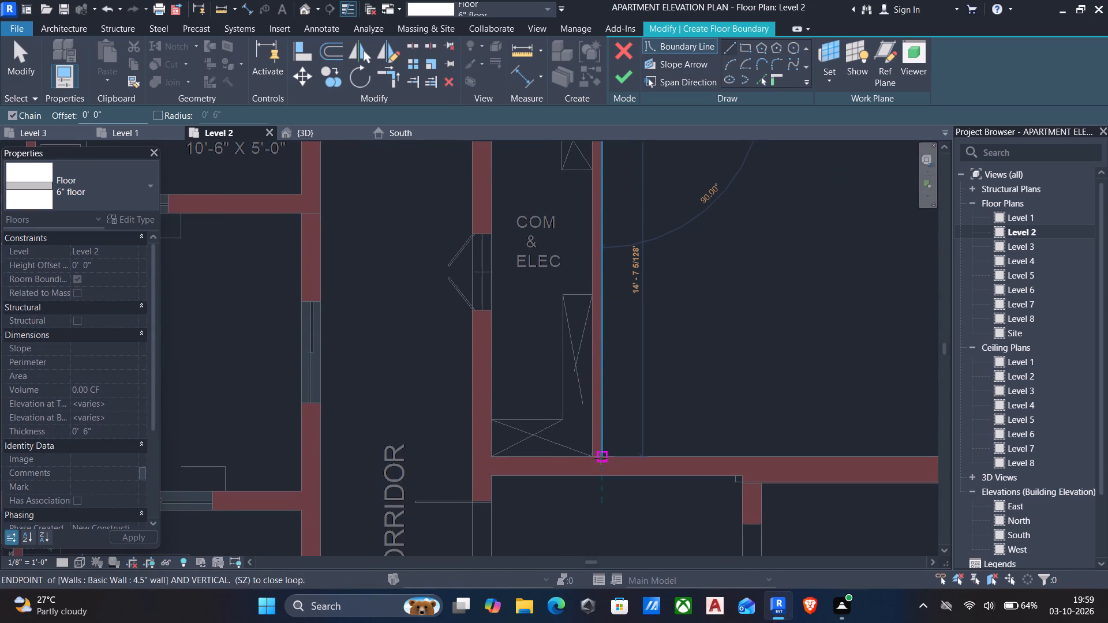
left_click(601, 458)
Continue the boundary about 22' along the fire lift lobby and lift wall, turning about 17'-6" along the staircase's outer wall to the planter wall.
scroll(624, 451, "down", 1)
middle_click_drag(633, 449, 382, 421)
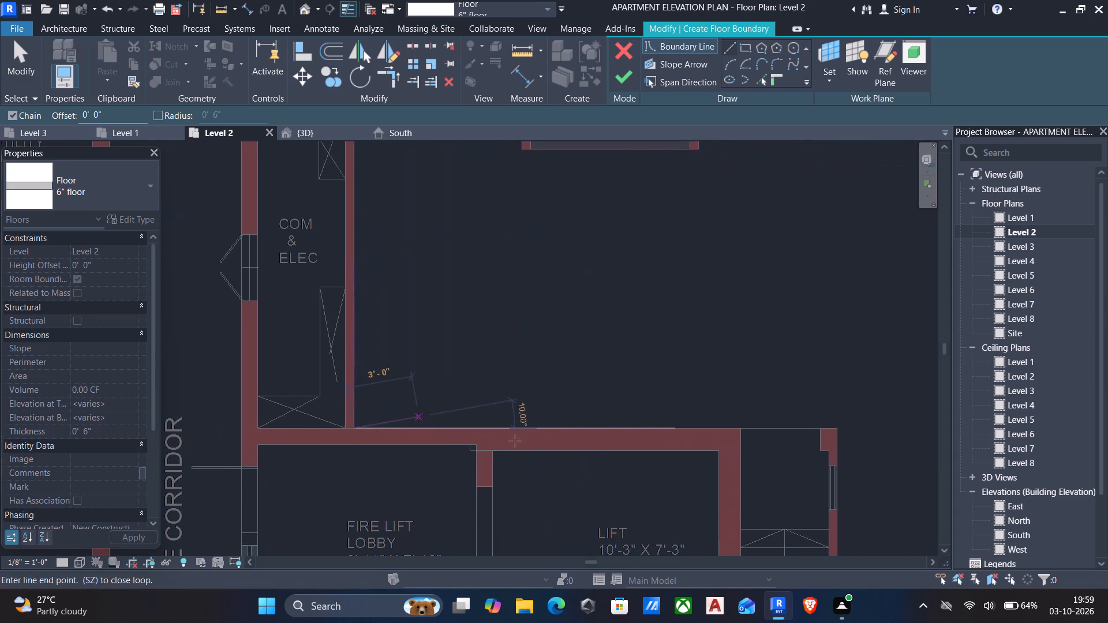
left_click(838, 430)
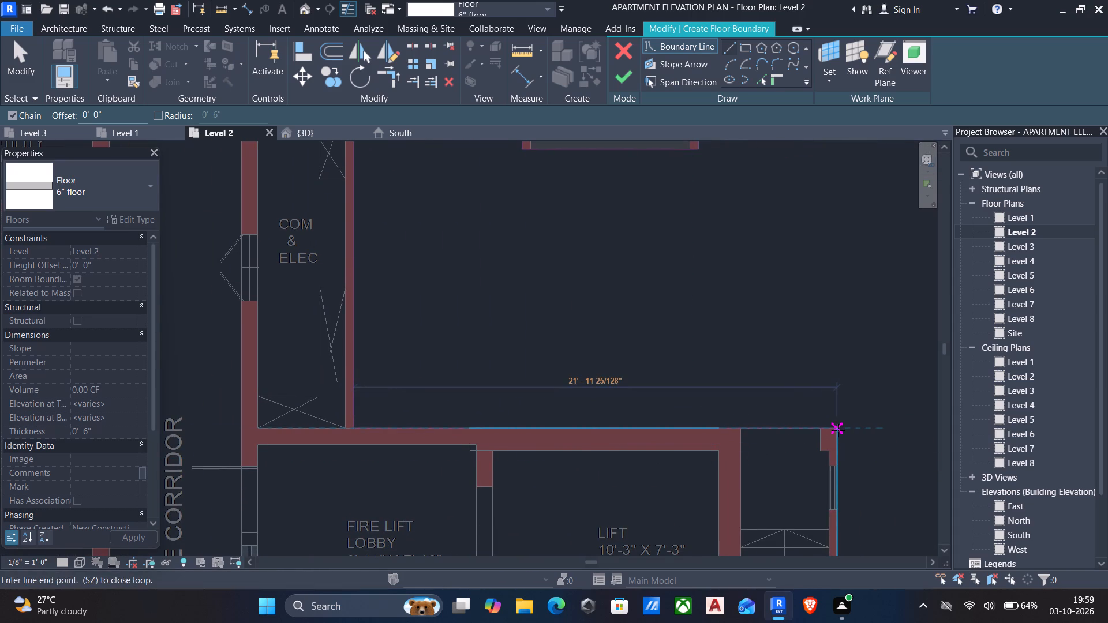
scroll(838, 436, "down", 3)
middle_click_drag(839, 456, 849, 329)
scroll(842, 394, "down", 3)
middle_click_drag(837, 427, 805, 314)
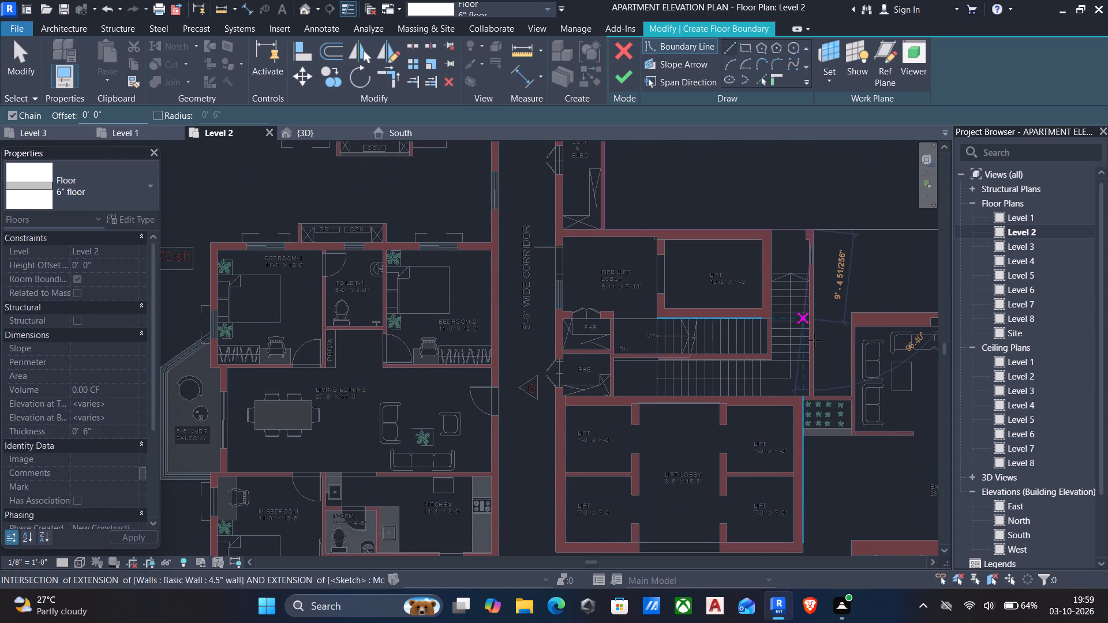
scroll(813, 365, "up", 8)
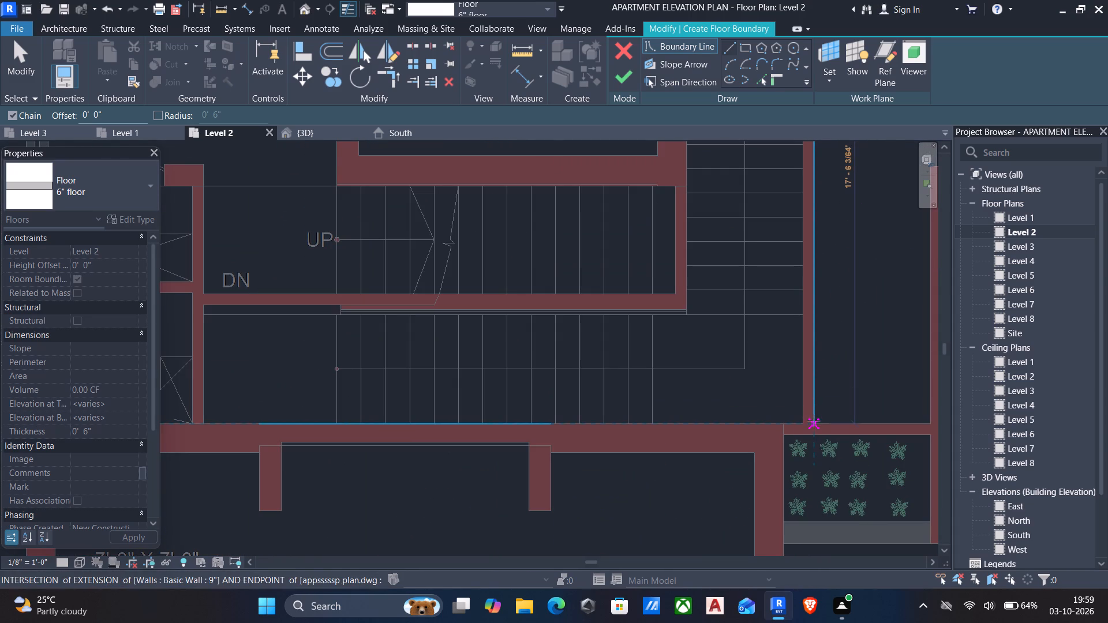
left_click(814, 421)
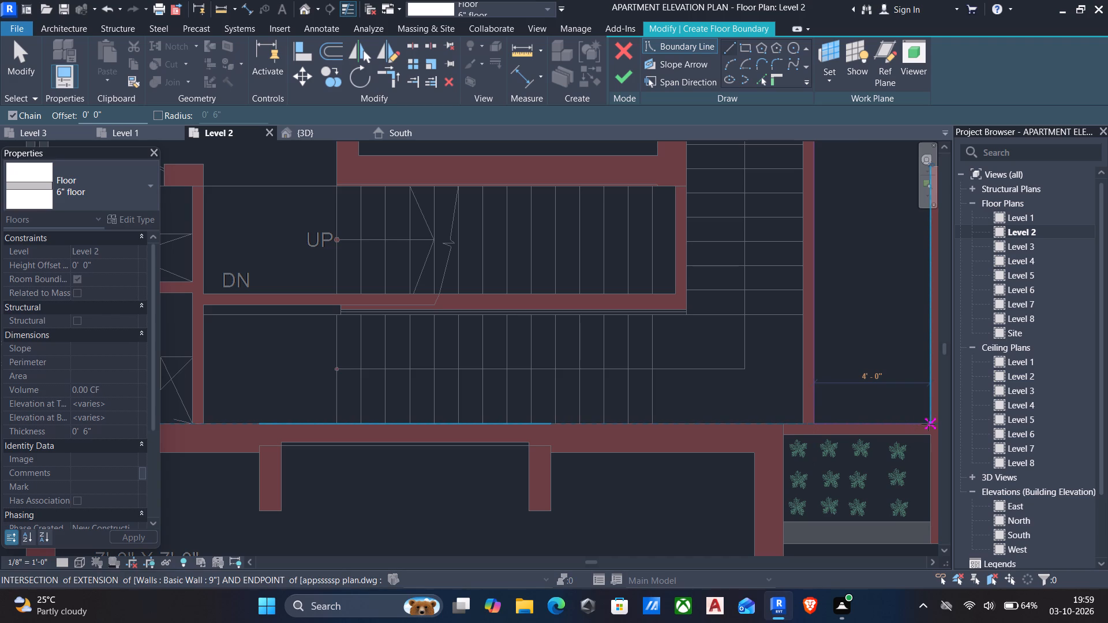
Continue the boundary 4' across to the Lounge Area, around its outer corner and along its wall to the projecting ledge.
left_click(928, 424)
middle_click_drag(915, 410, 672, 446)
scroll(672, 446, "up", 1)
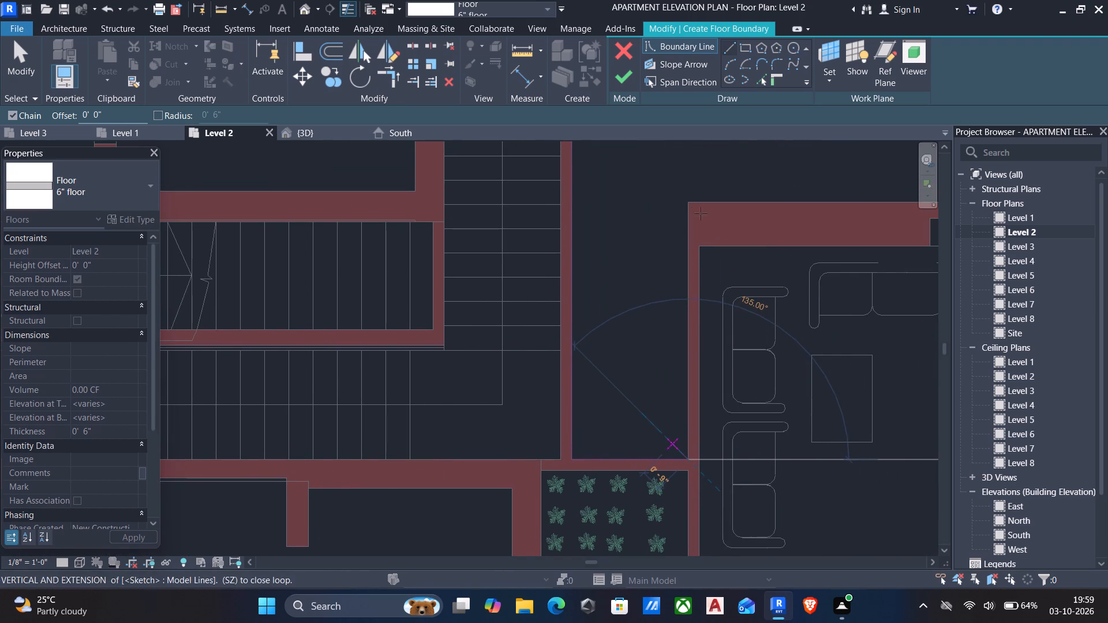
left_click(692, 168)
middle_click_drag(690, 186, 558, 278)
scroll(558, 278, "down", 5)
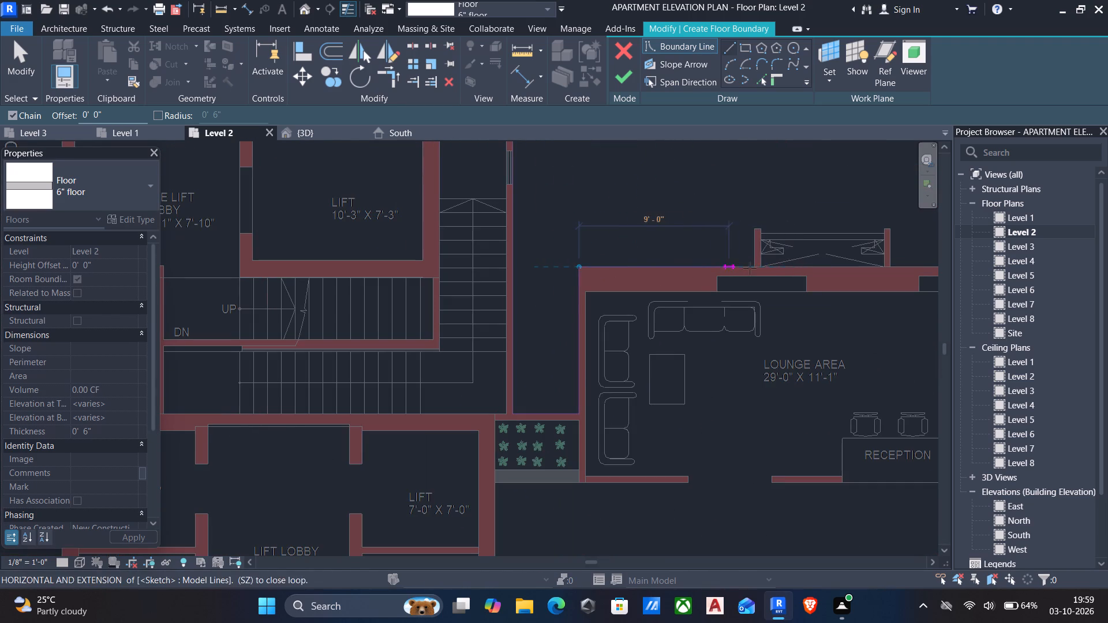
scroll(757, 269, "up", 3)
left_click(752, 263)
Trace the Lounge Area ledge's first side wall, about 2'-3 5/8" outward, 4 1/2" across its end and back to the ledge's front edge.
scroll(752, 235, "up", 1)
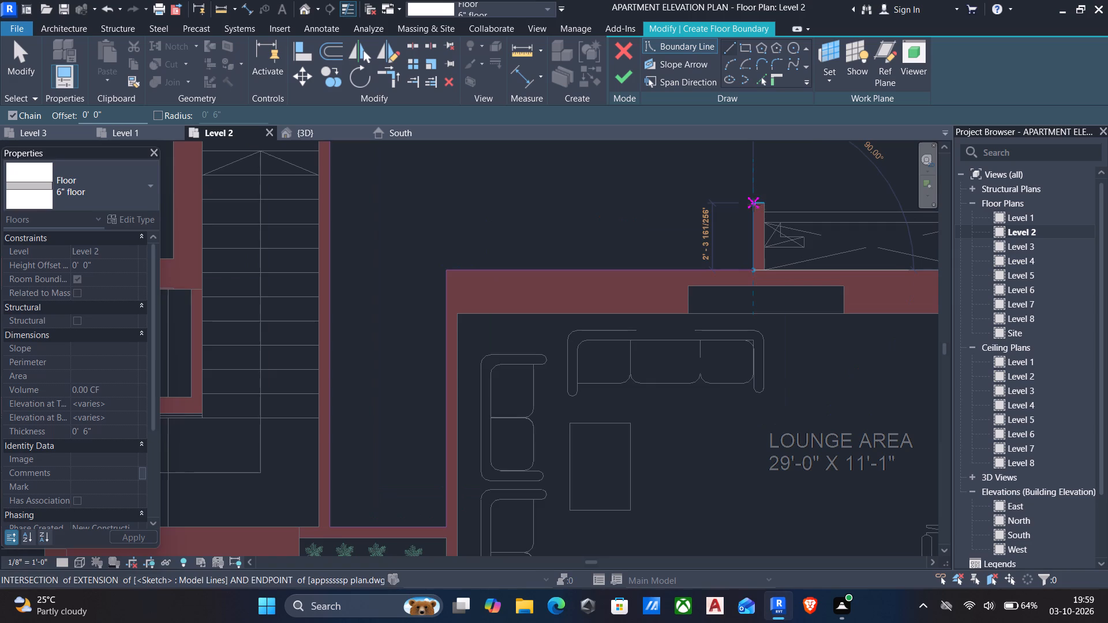
scroll(753, 212, "up", 4)
left_click(753, 200)
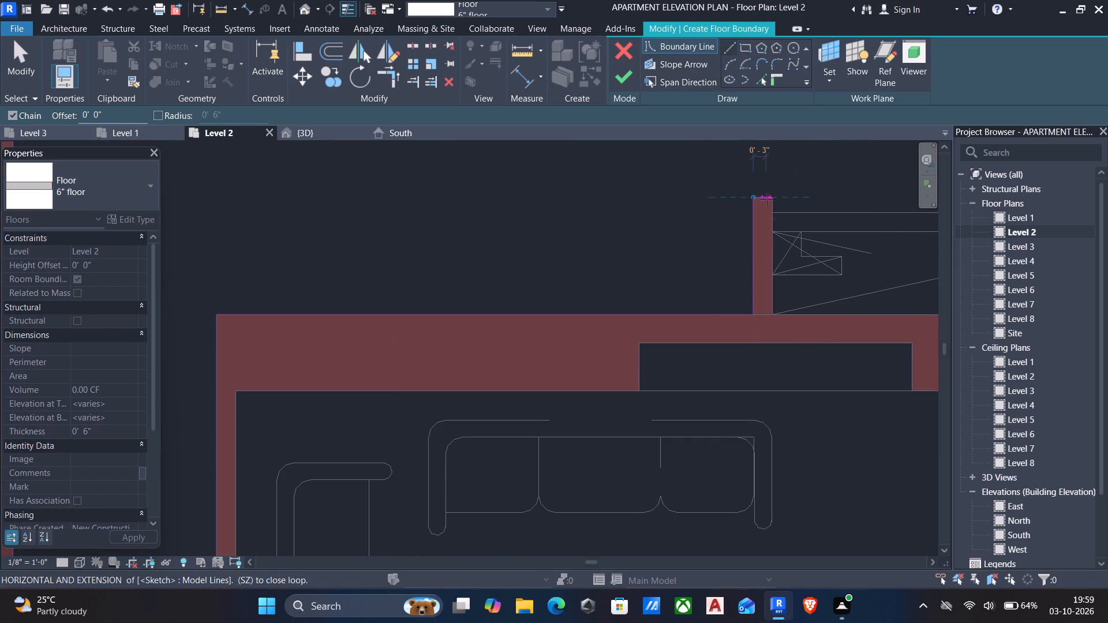
left_click(771, 198)
left_click(775, 214)
Continue the boundary about 7'-4 7/8" along the Lounge Area ledge's front edge to its second side wall.
middle_click_drag(774, 225, 759, 247)
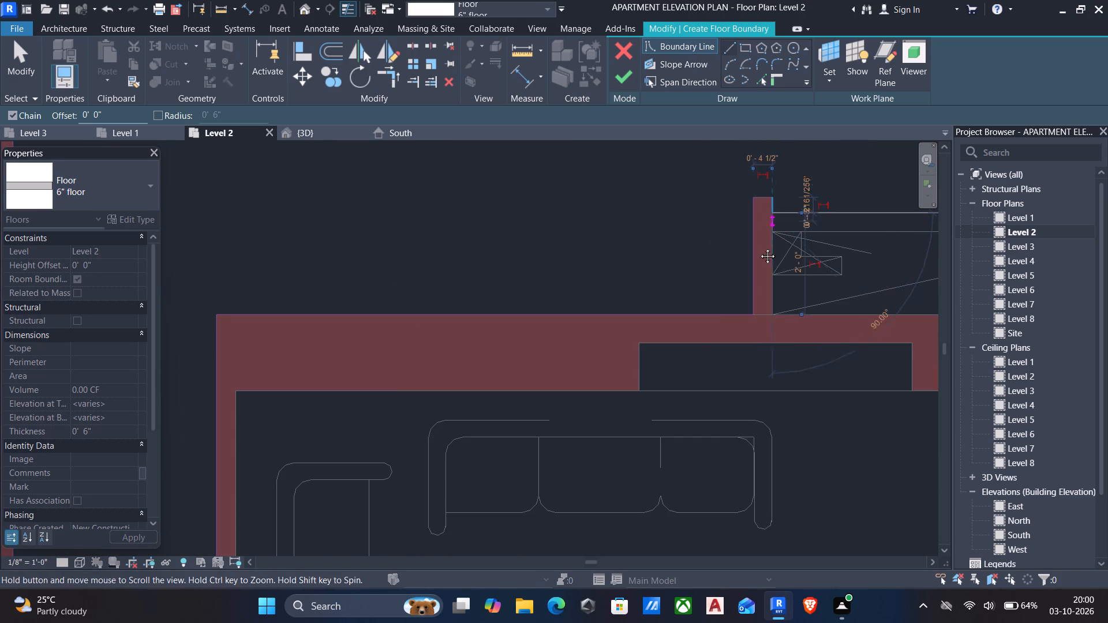
middle_click_drag(759, 247, 582, 286)
scroll(762, 277, "down", 1)
middle_click_drag(762, 279, 597, 305)
scroll(597, 305, "down", 3)
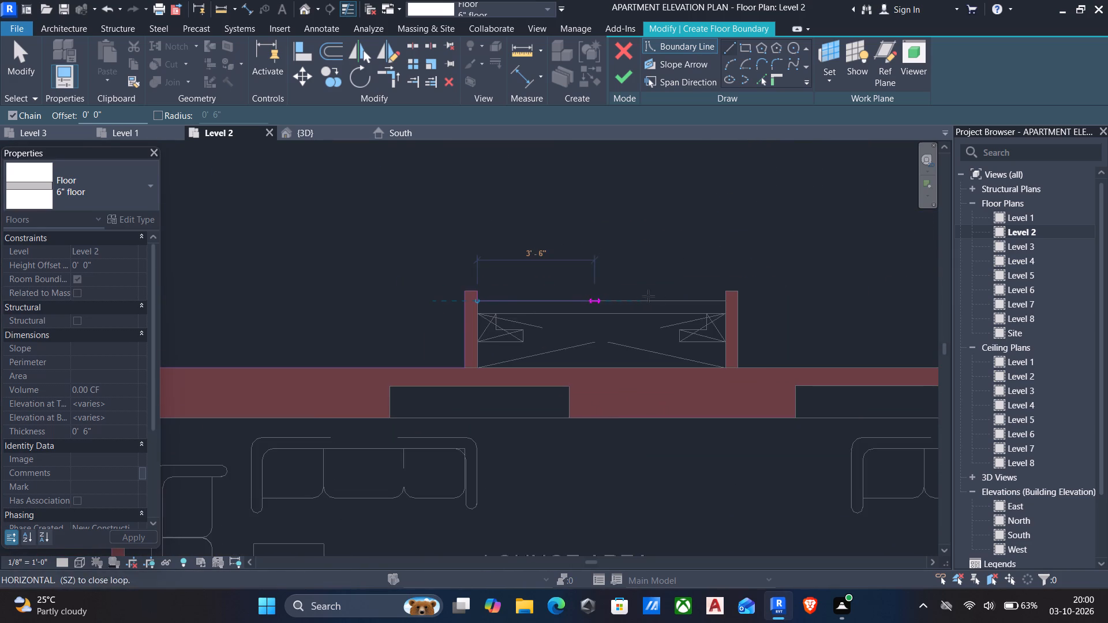
scroll(737, 305, "up", 7)
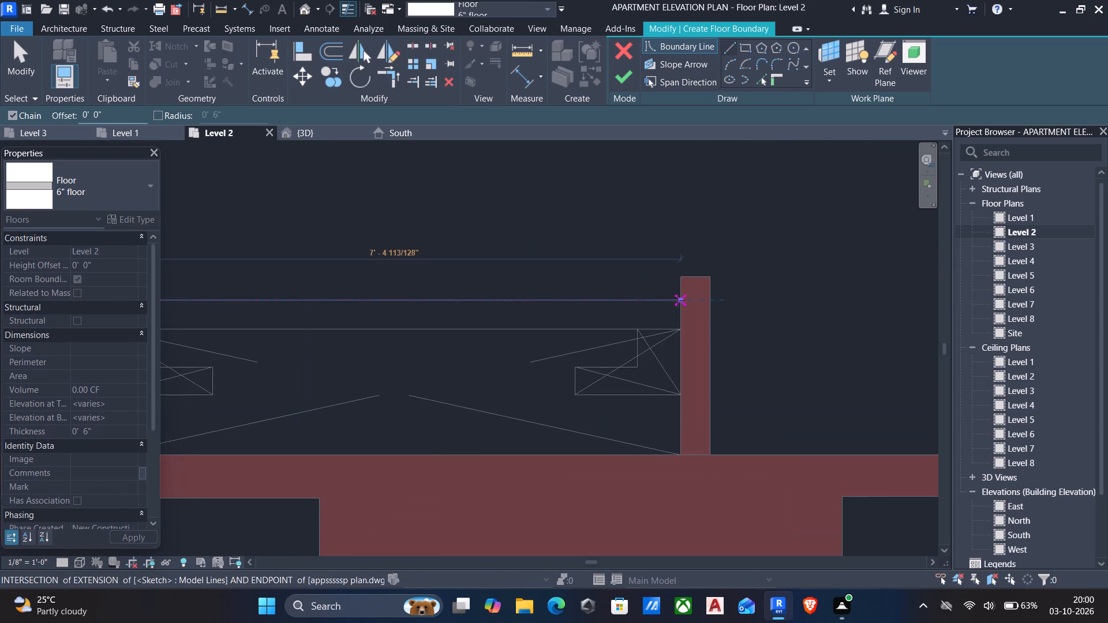
scroll(680, 301, "up", 4)
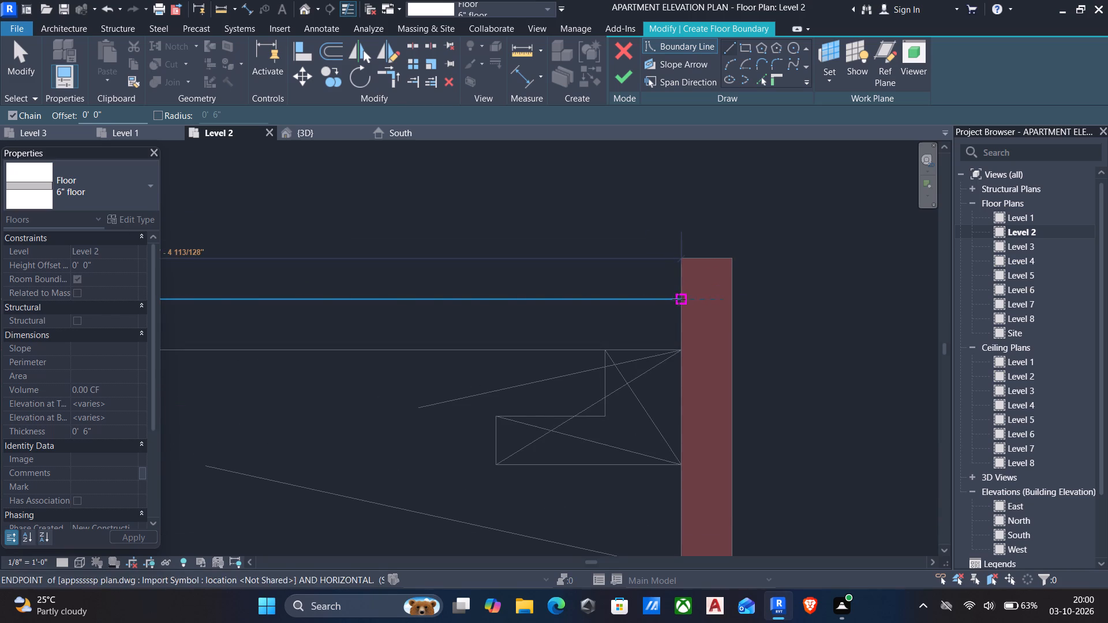
left_click(679, 300)
Trace the ledge's second side wall, about 3 5/8" outward, 4 1/2" across its end and 2'-3 5/8" back to the Lounge Area wall.
left_click(682, 257)
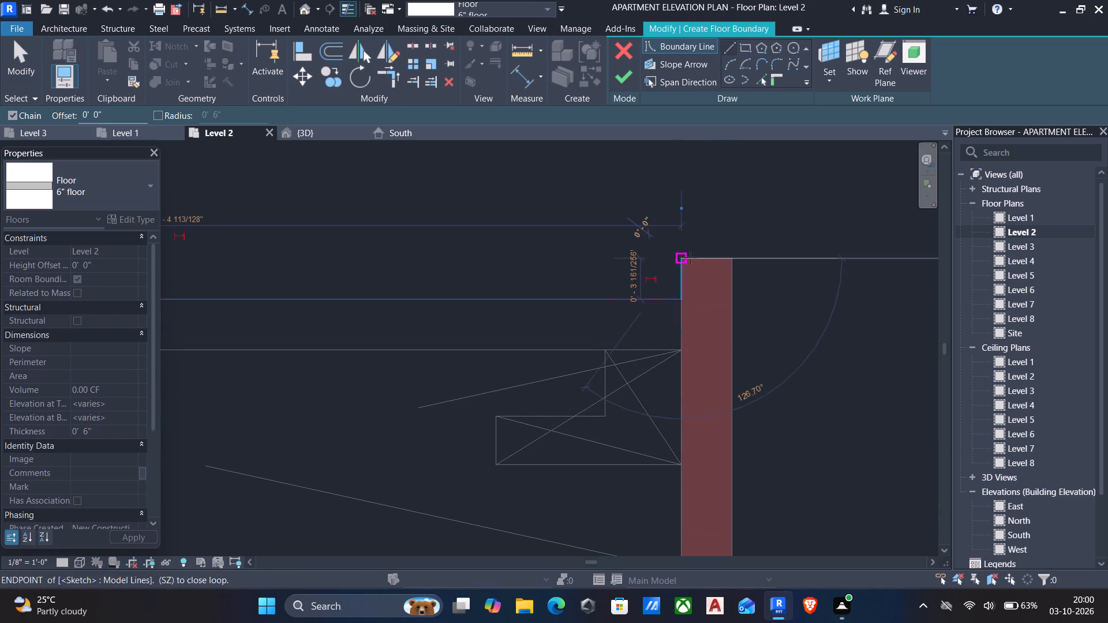
left_click(731, 257)
scroll(727, 346, "down", 4)
middle_click_drag(727, 391, 727, 391)
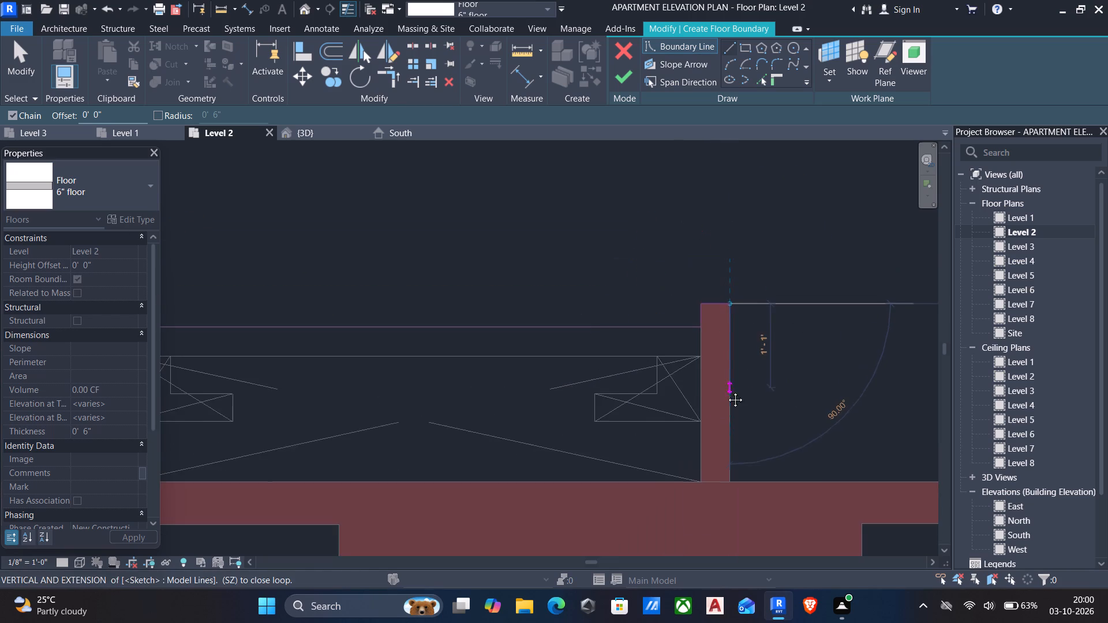
middle_click_drag(727, 391, 737, 321)
left_click(740, 410)
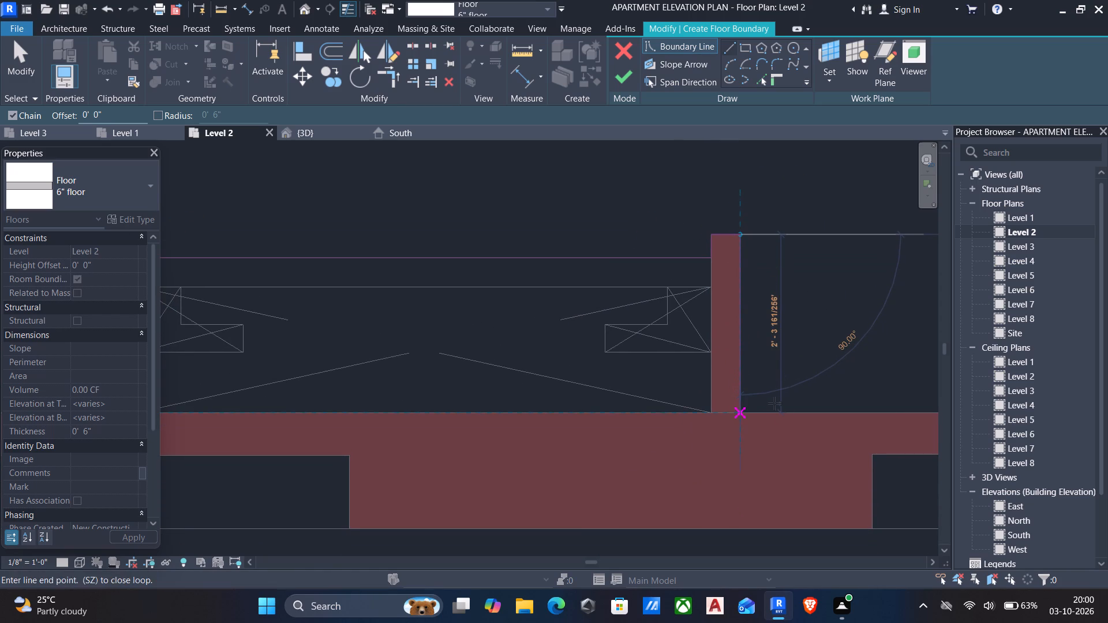
Continue the boundary about 11'-0 3/4" to the Lounge Area's outer corner and straight across the gap to the detached wall's far end.
middle_click_drag(776, 404, 504, 378)
scroll(551, 386, "down", 4)
scroll(730, 395, "down", 3)
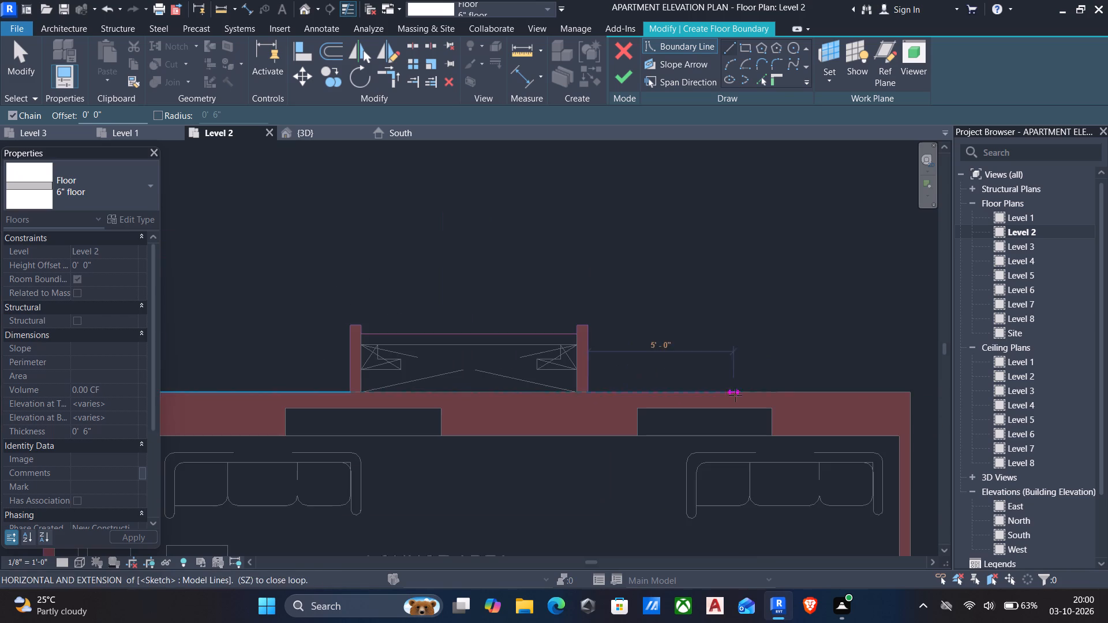
left_click(910, 392)
scroll(905, 408, "down", 4)
middle_click_drag(896, 448, 699, 344)
scroll(698, 343, "down", 1)
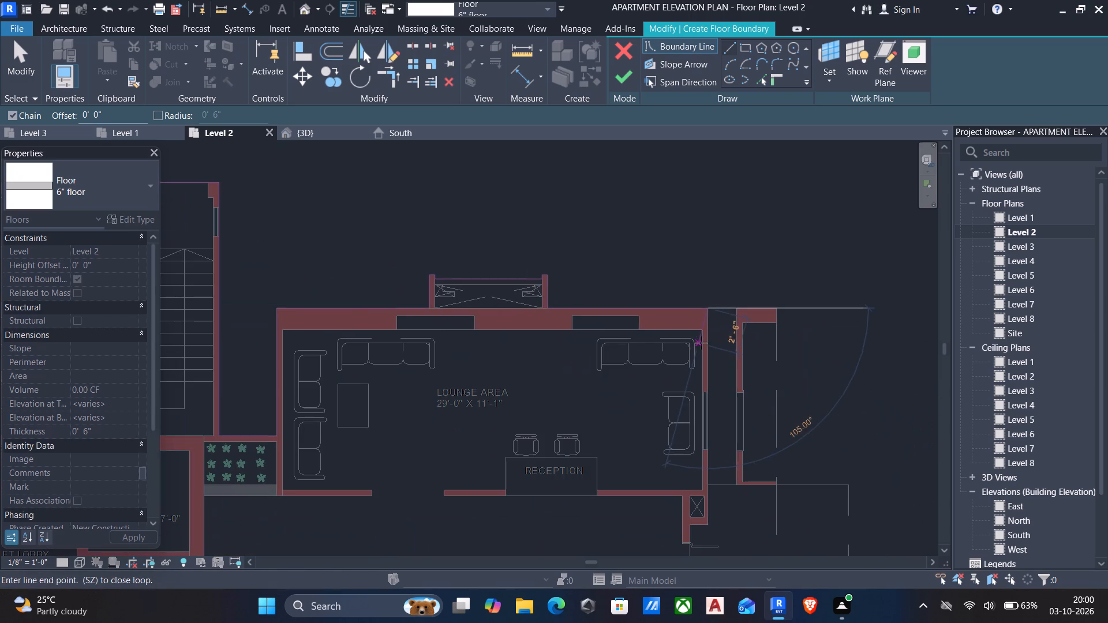
scroll(774, 305, "up", 4)
left_click(777, 309)
Turn the boundary around the detached wall's free end and back along its inner face to the corner with its long leg.
scroll(784, 343, "up", 1)
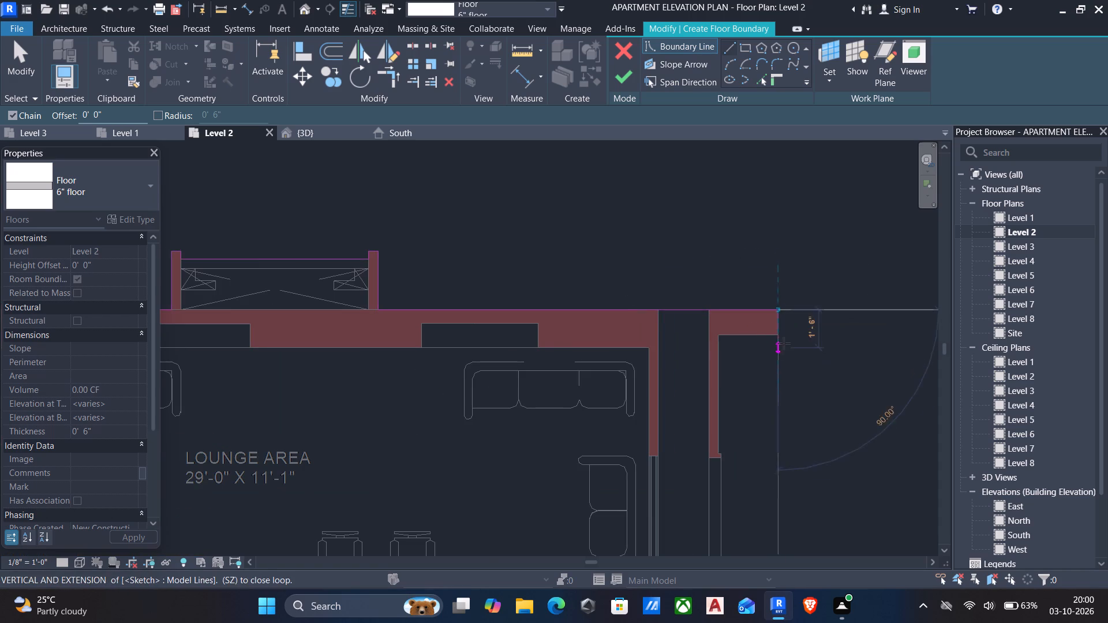
scroll(784, 343, "up", 2)
left_click(778, 336)
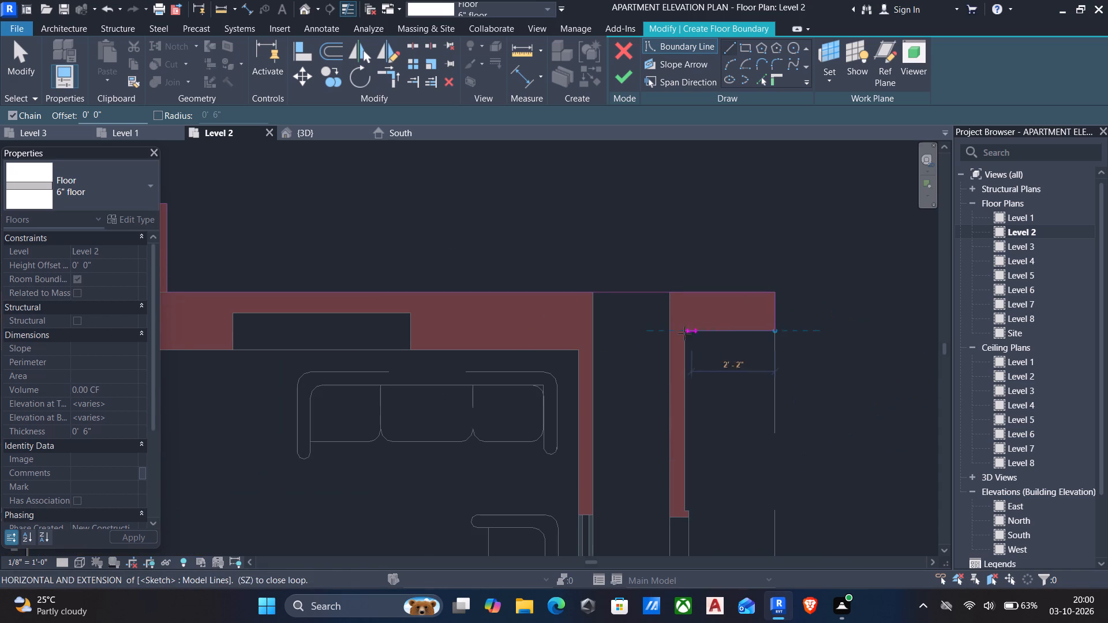
left_click(687, 333)
Continue the boundary down the detached wall's leg and around its 1 1/4" by 2" nib to the face toward the Lounge Area.
middle_click_drag(680, 433, 687, 390)
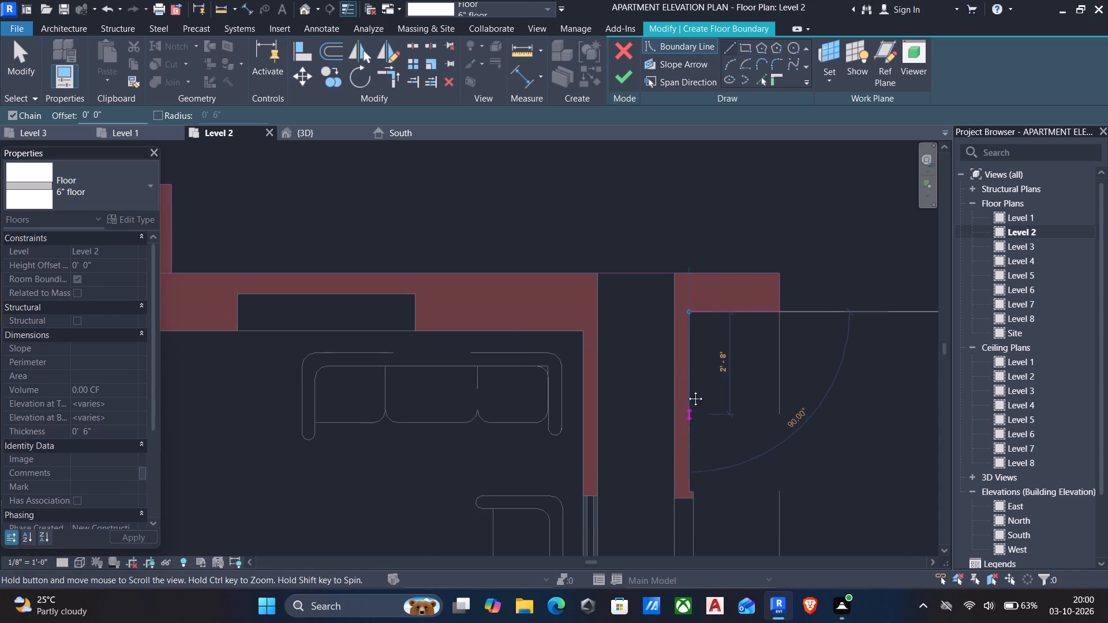
middle_click_drag(687, 390, 687, 384)
scroll(690, 468, "up", 11)
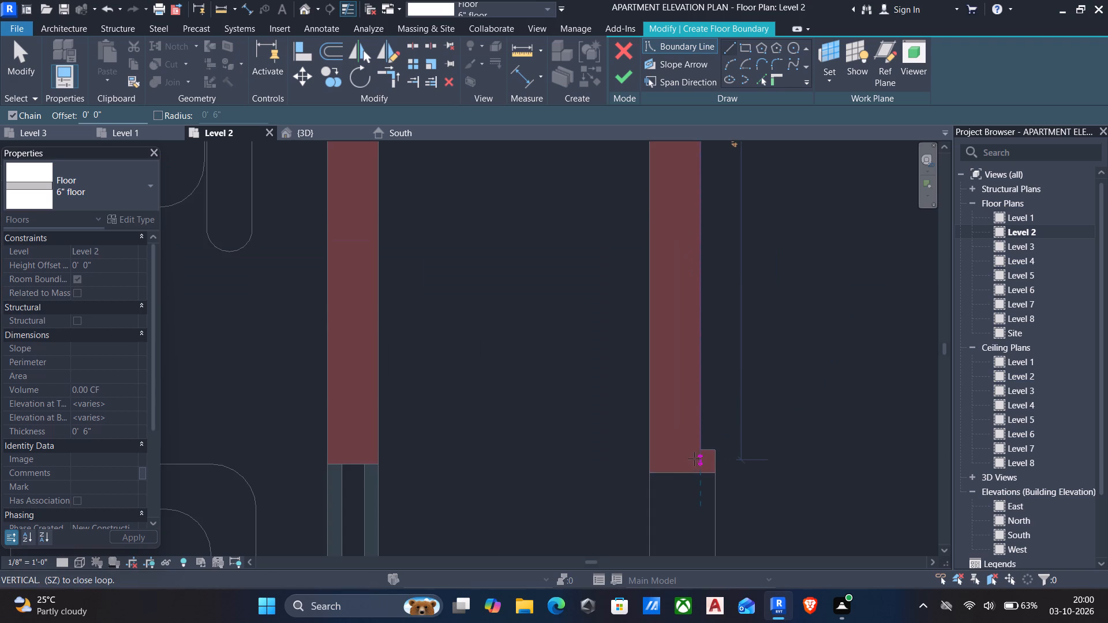
scroll(694, 459, "up", 2)
left_click(705, 446)
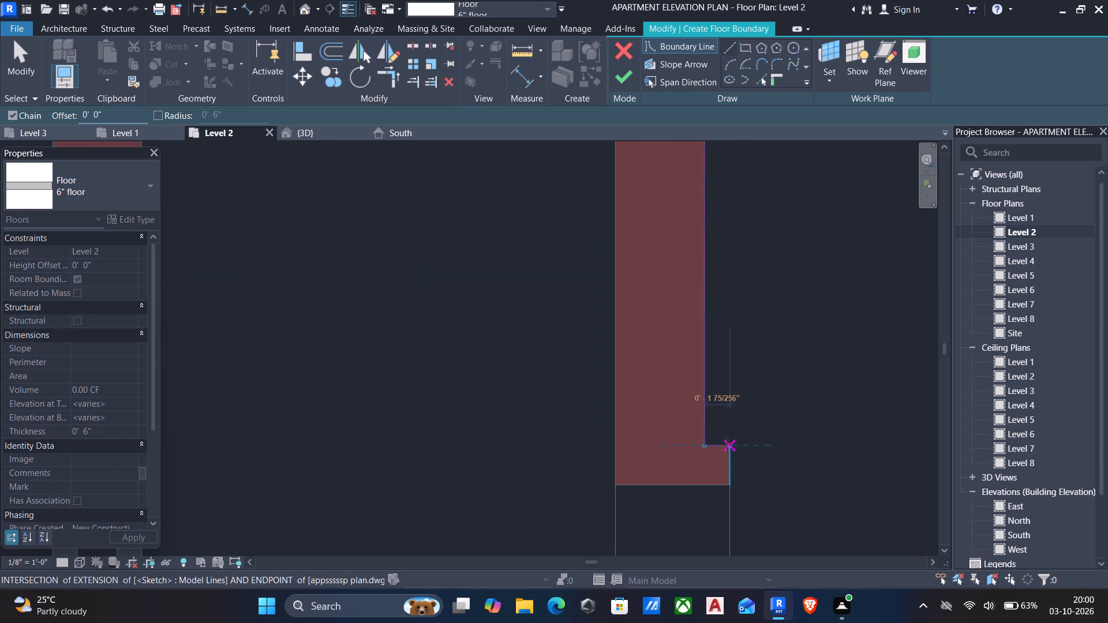
left_click(728, 445)
left_click(729, 489)
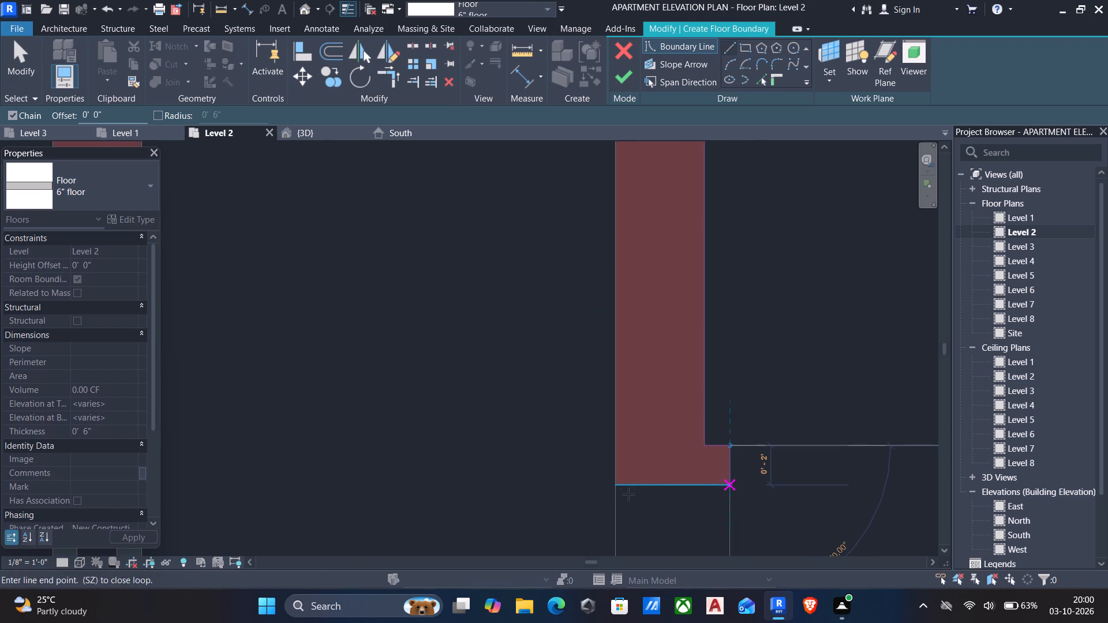
left_click(619, 486)
Continue the boundary across the detached wall's window opening and 4 1/2" over the end of the wall segment beyond it.
scroll(624, 502, "down", 3)
middle_click_drag(624, 519, 642, 414)
scroll(642, 416, "down", 1)
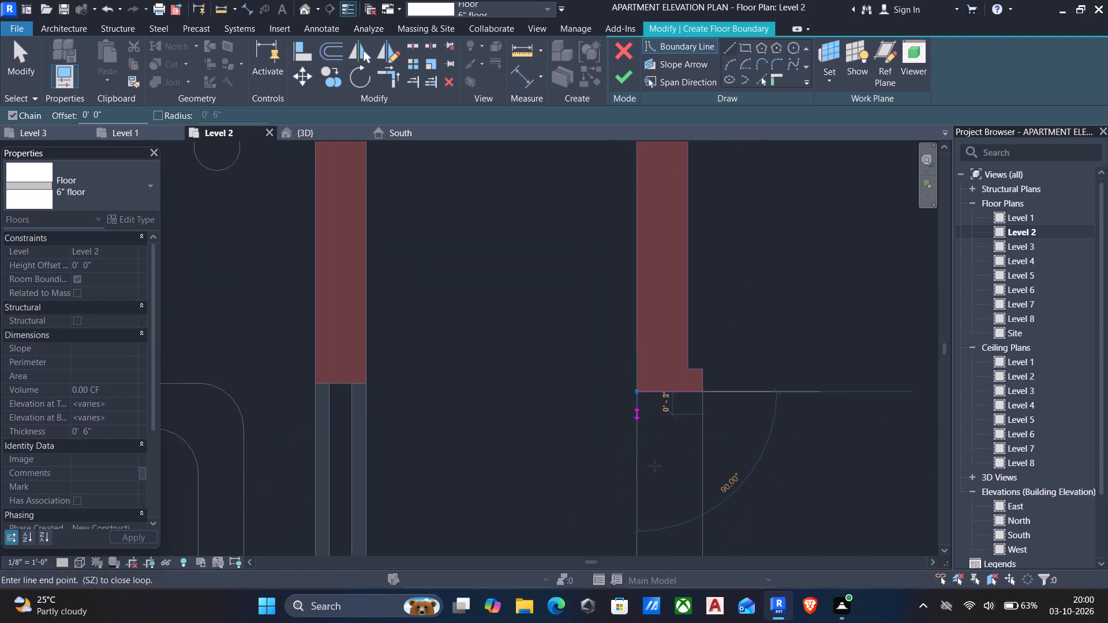
scroll(654, 469, "down", 3)
middle_click_drag(654, 486, 662, 346)
scroll(663, 409, "down", 5)
middle_click_drag(646, 461, 671, 358)
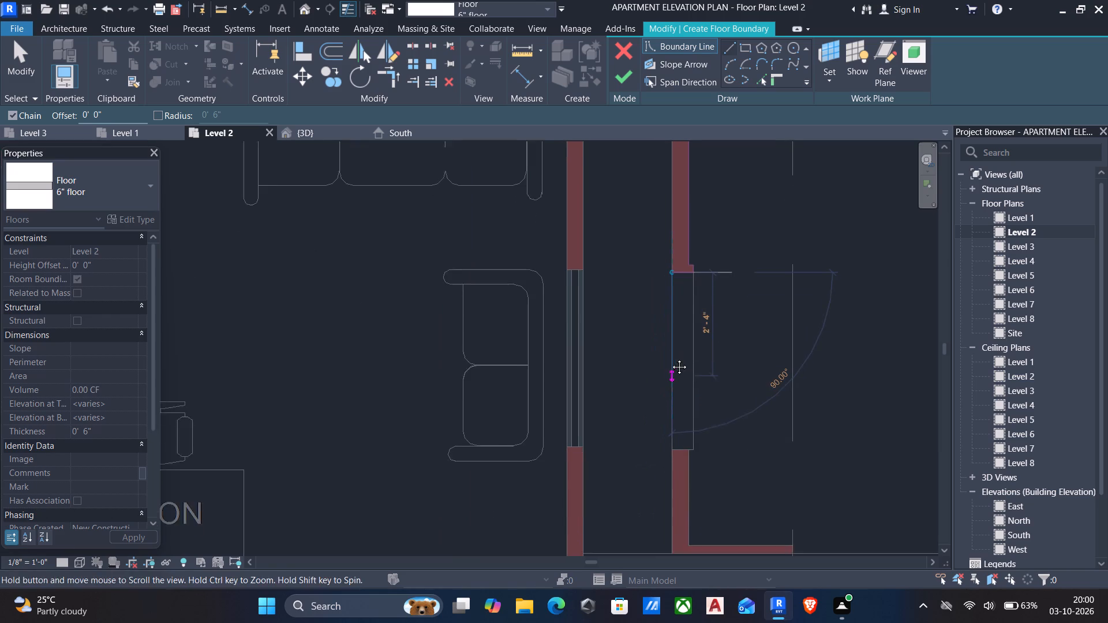
middle_click_drag(671, 358, 671, 351)
scroll(672, 431, "up", 8)
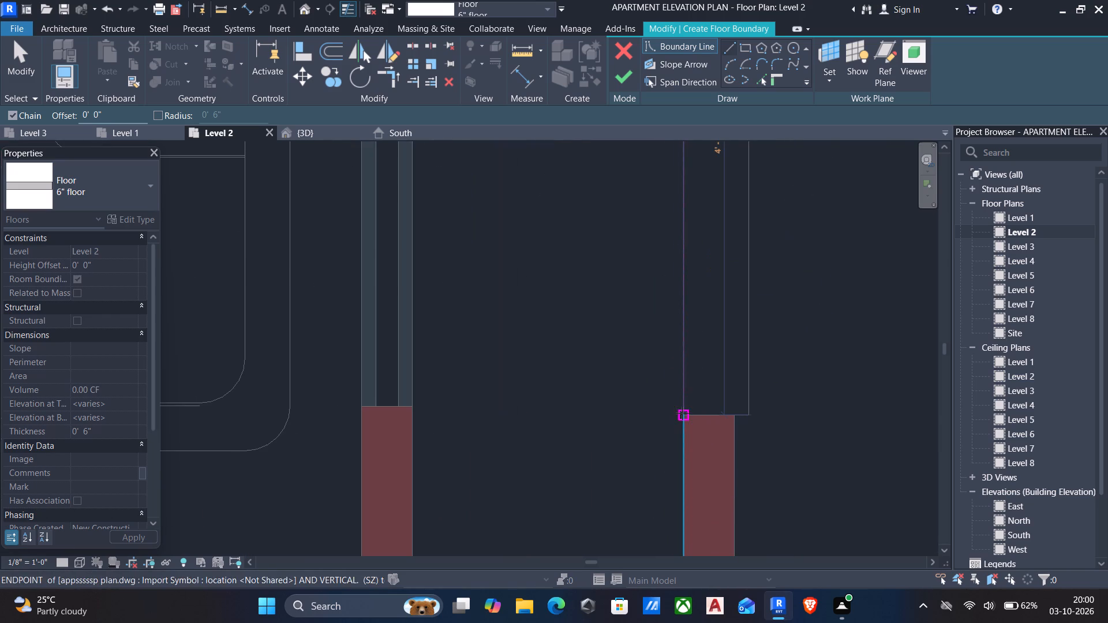
left_click(684, 412)
left_click(736, 414)
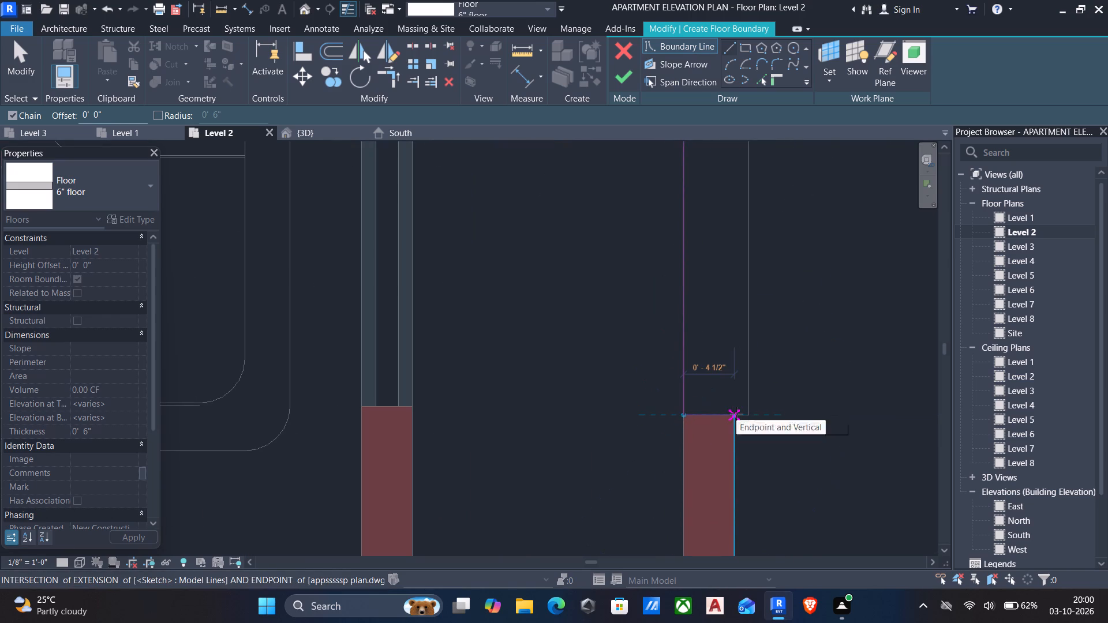
Trace that wall segment's inner faces, about 2'-2" along its leg and 2'-4 1/4" along its thin return to the free end.
scroll(735, 448, "down", 4)
middle_click_drag(735, 463, 730, 366)
scroll(731, 426, "down", 1)
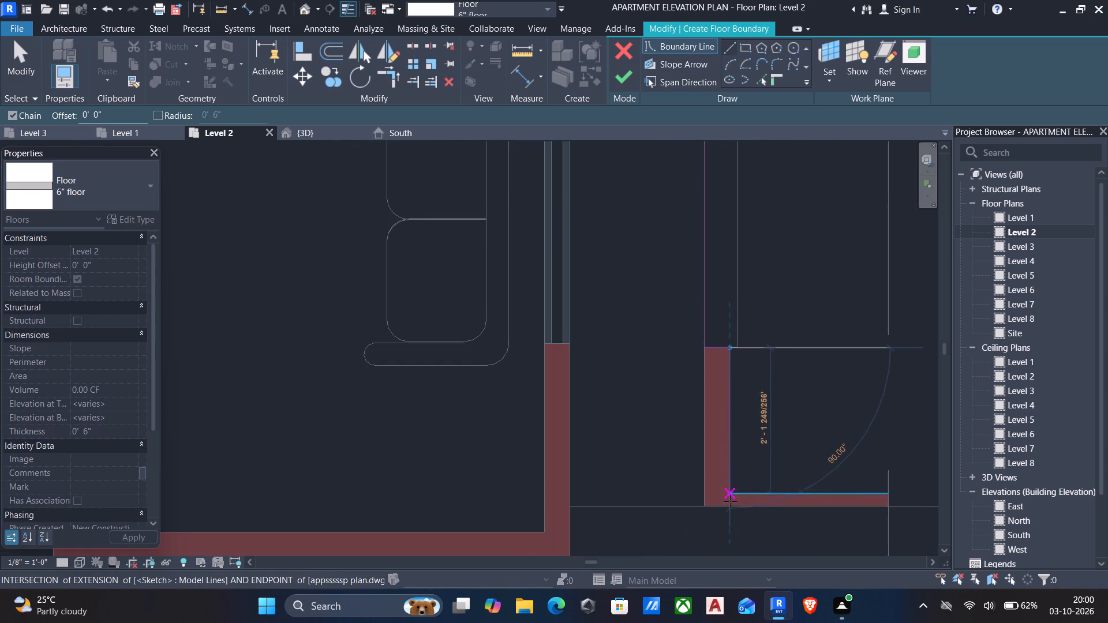
left_click(729, 496)
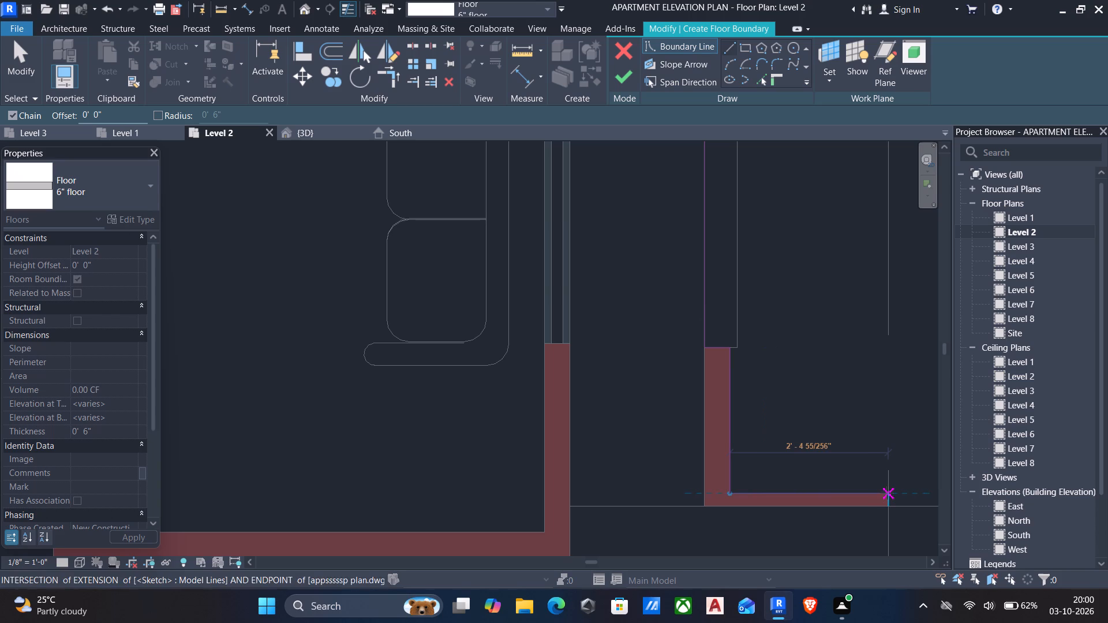
left_click(887, 493)
Turn the boundary 2 1/4" around the thin return's end and about 4'-8 3/4" back to the Lounge Area side wall's outer face.
left_click(889, 508)
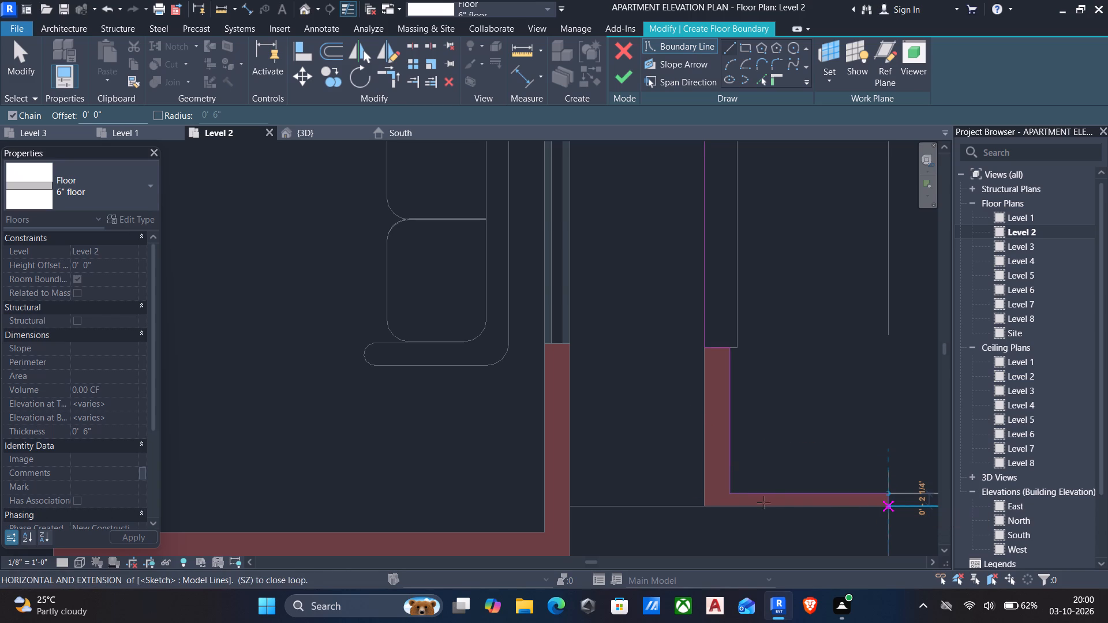
middle_click_drag(652, 509, 651, 435)
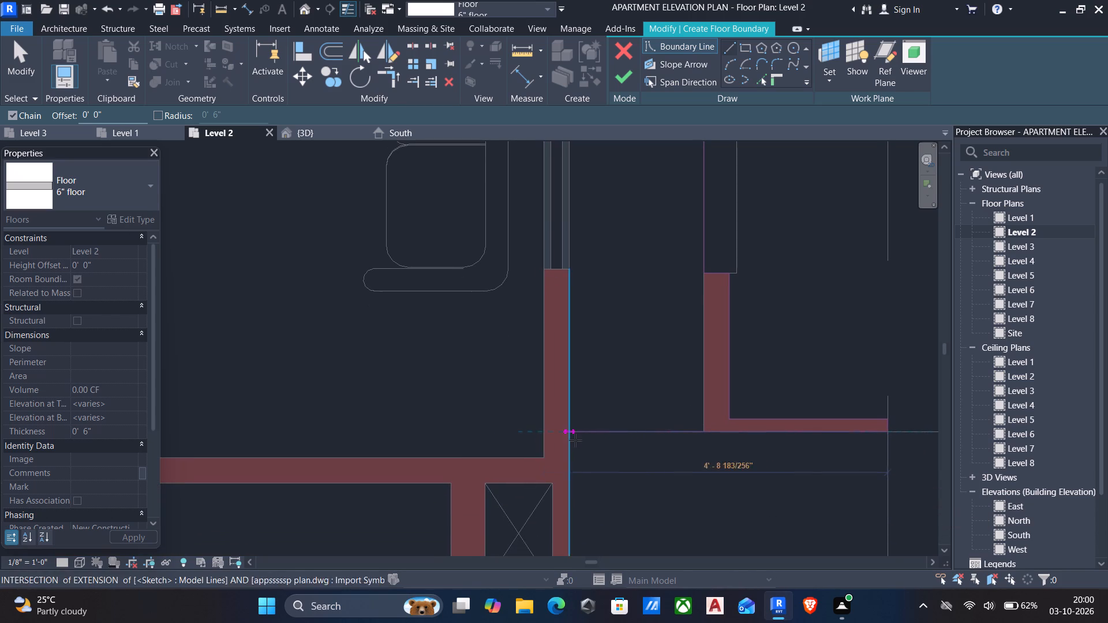
left_click(568, 436)
Trace the duct beside the Lounge Area, about 2'-9 1/8" along its outer face, 1'-3" inward and 1'-3" to the entry door jamb.
middle_click_drag(574, 506, 614, 350)
scroll(614, 350, "down", 3)
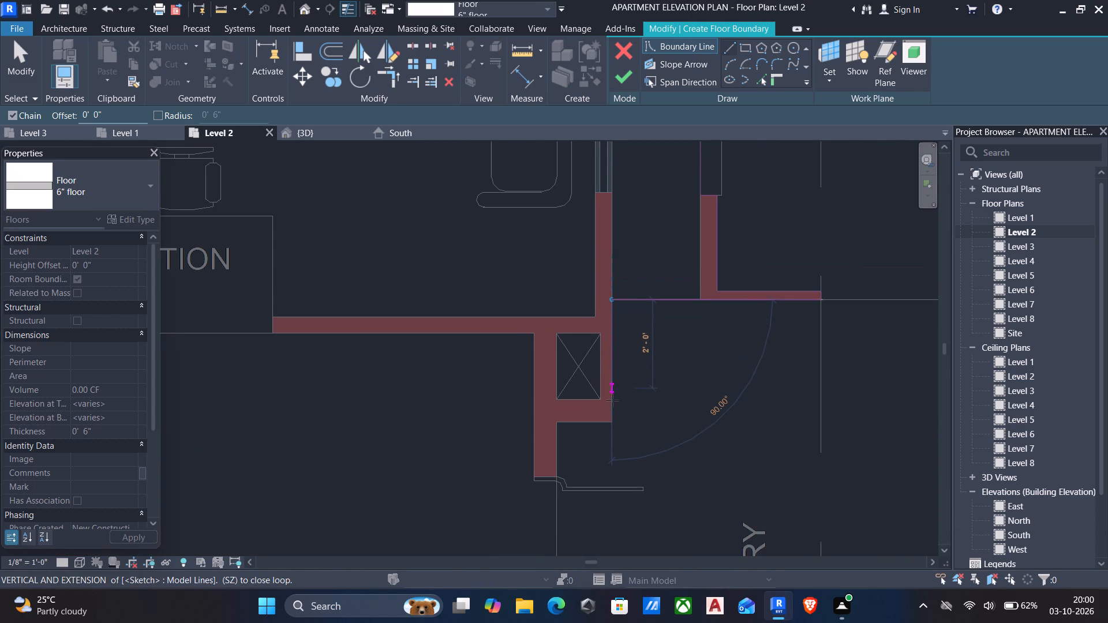
left_click(612, 427)
left_click_drag(557, 426, 549, 444)
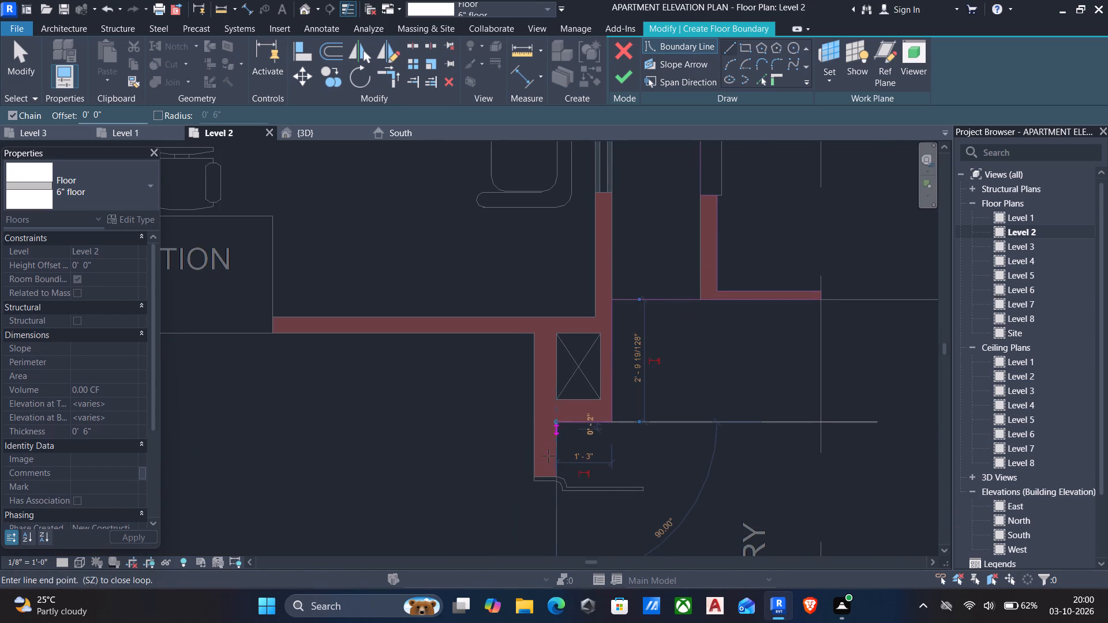
scroll(559, 472, "up", 4)
left_click(559, 478)
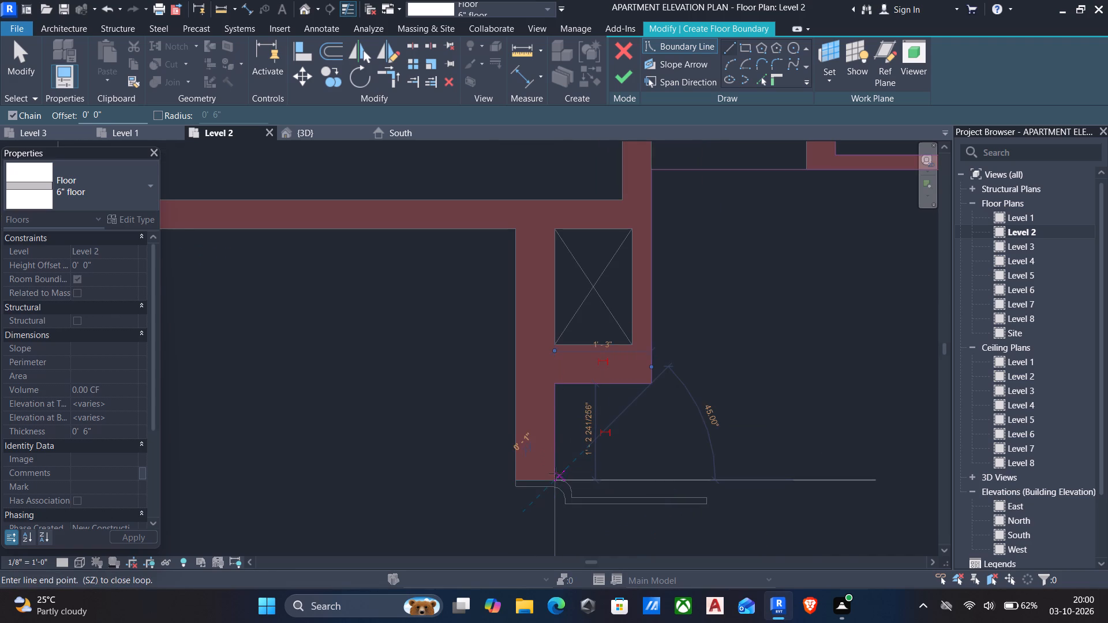
Continue the boundary straight across the ENTRY doorway to the duct on its other side and 1'-3" outward to the duct's corner.
scroll(552, 462, "down", 3)
middle_click_drag(552, 464, 574, 384)
scroll(571, 509, "down", 1)
middle_click_drag(571, 510, 596, 381)
scroll(596, 380, "down", 1)
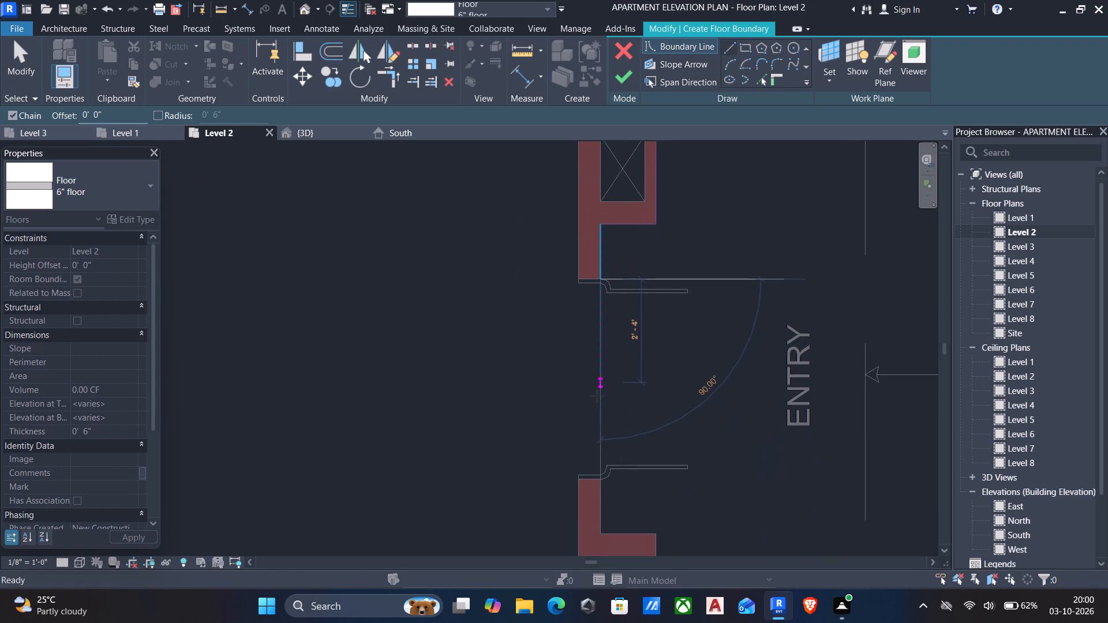
scroll(597, 396, "down", 1)
scroll(593, 477, "up", 4)
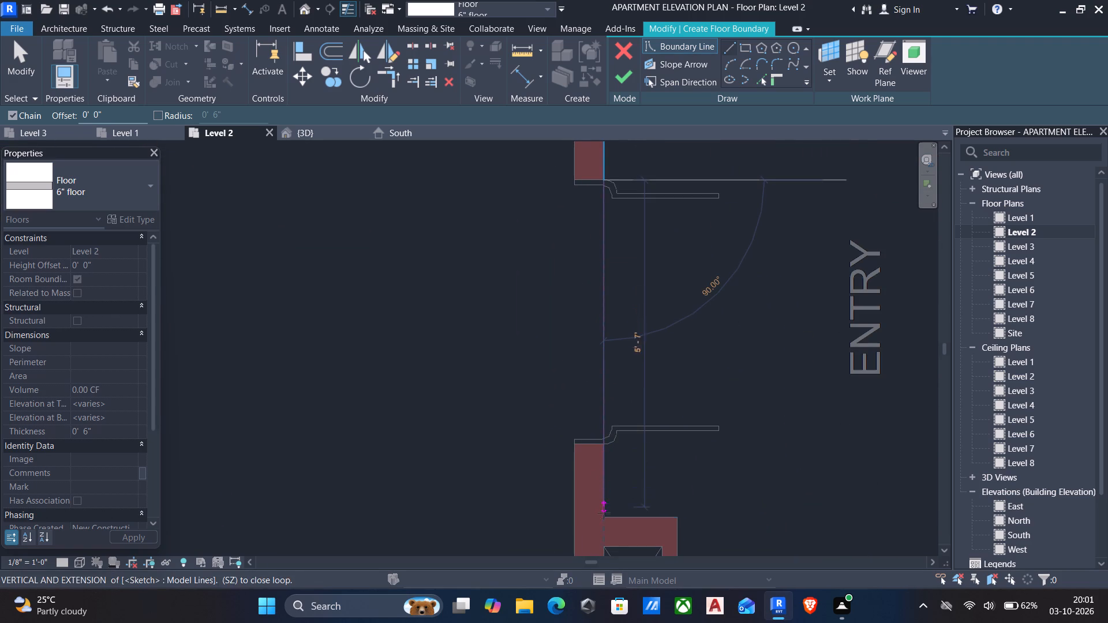
left_click(604, 517)
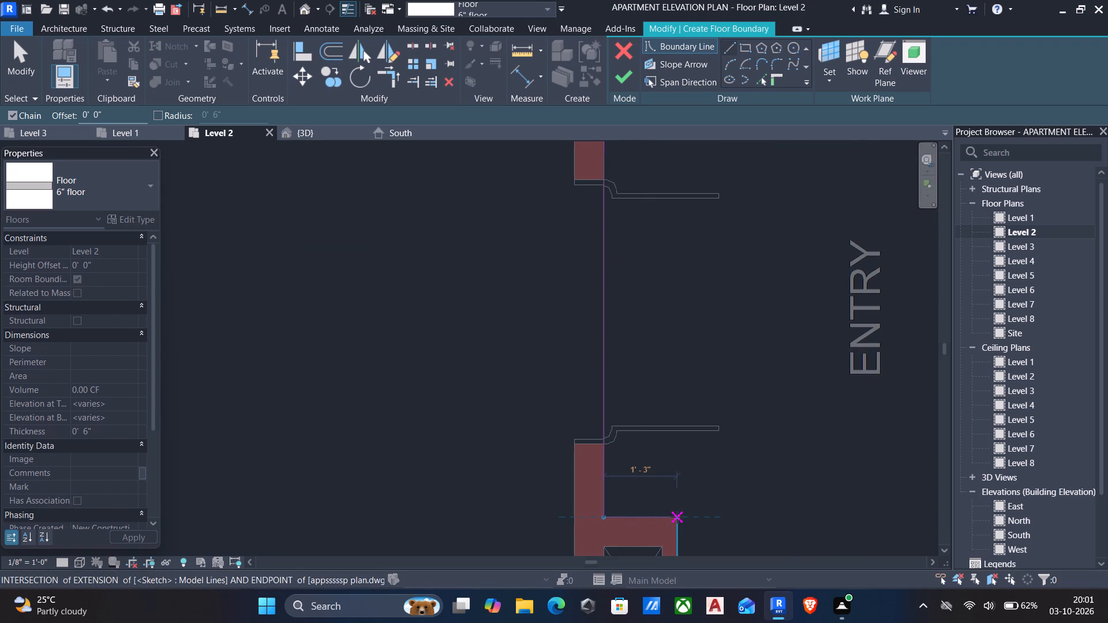
left_click(677, 517)
Continue the boundary along the outer face of the duct and the Fire Control Room side wall to the room's far outer corner.
scroll(677, 517, "down", 3)
middle_click_drag(676, 528, 683, 356)
scroll(680, 453, "down", 3)
middle_click_drag(682, 467, 689, 431)
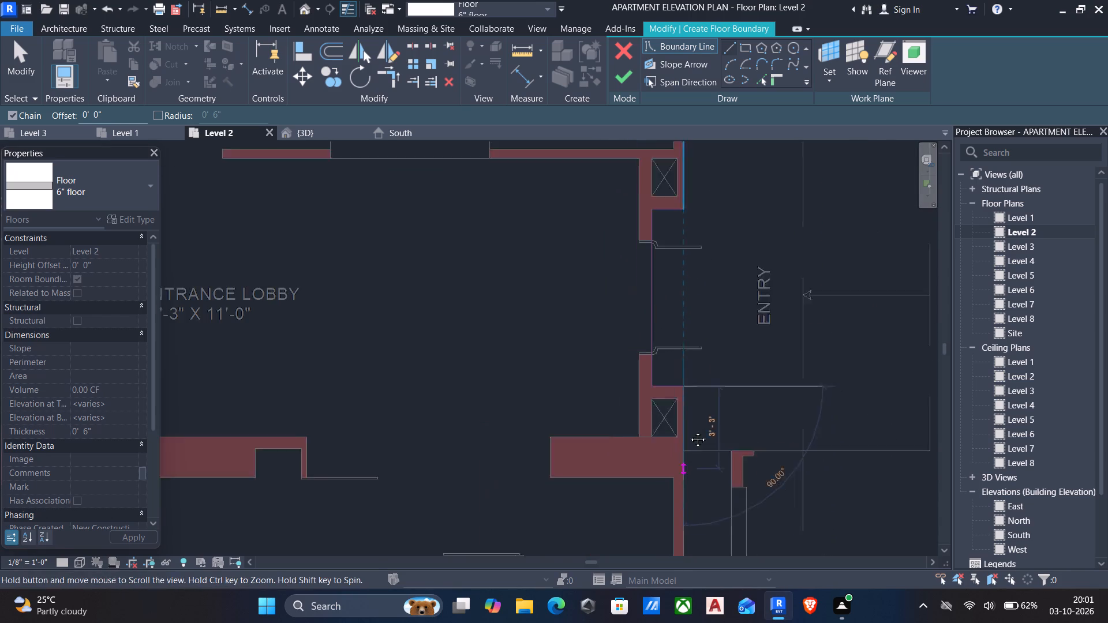
middle_click_drag(689, 431, 691, 310)
scroll(698, 359, "down", 4)
middle_click_drag(698, 412, 716, 288)
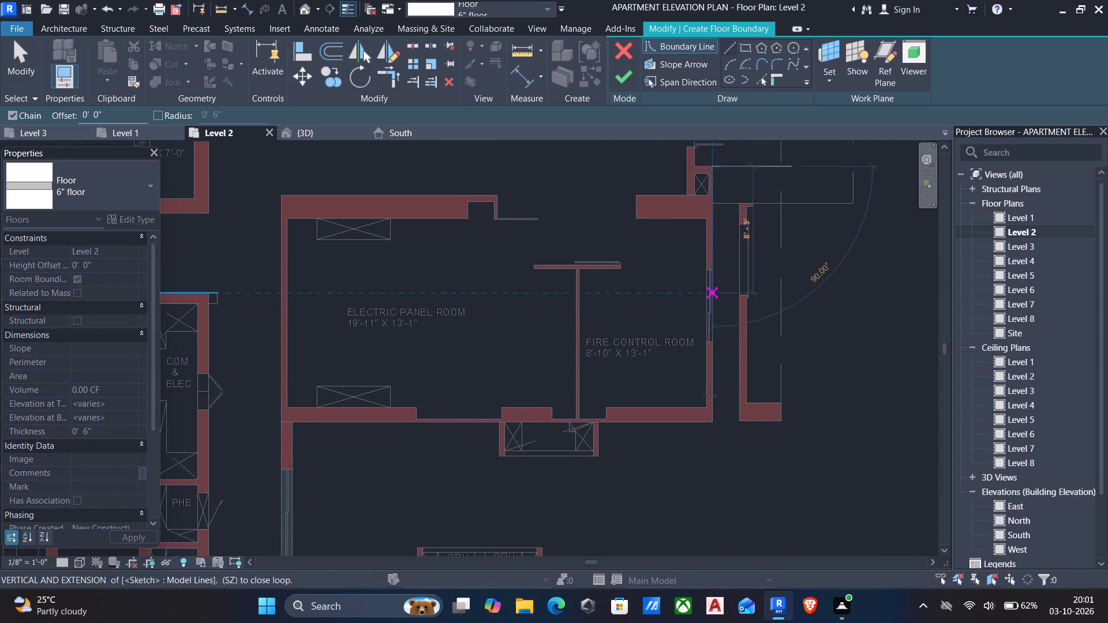
left_click(712, 423)
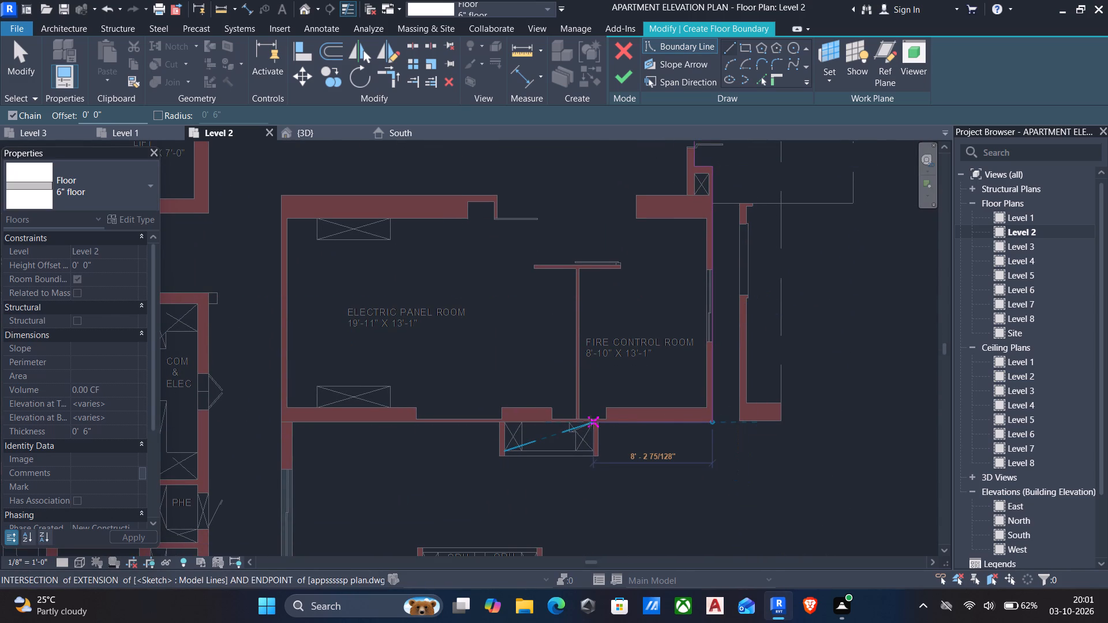
Continue the boundary about 7'-10 5/8" to the Fire Control Room ledge, 2'-4" outward and about 6'-9 5/8" across the ledge's outer edge.
scroll(597, 423, "up", 4)
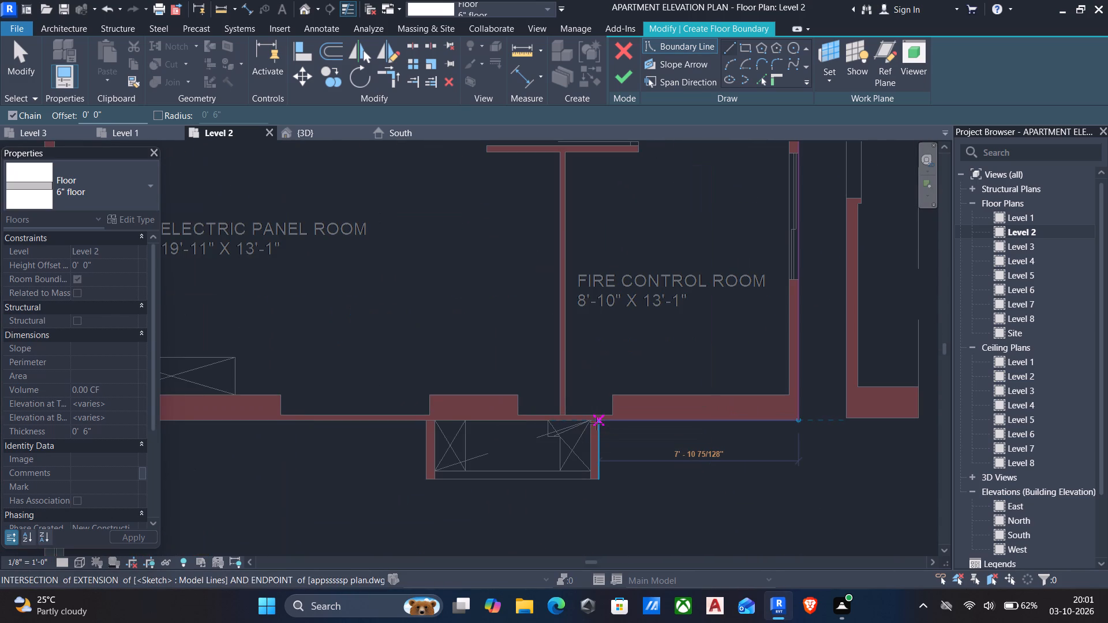
left_click(597, 423)
left_click(598, 481)
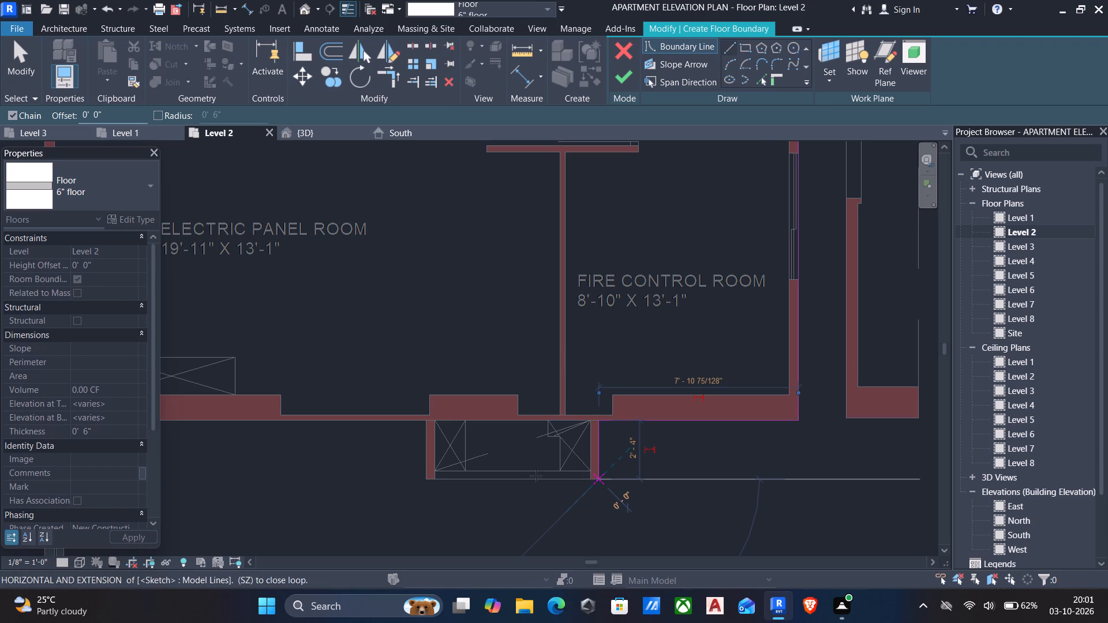
left_click(425, 479)
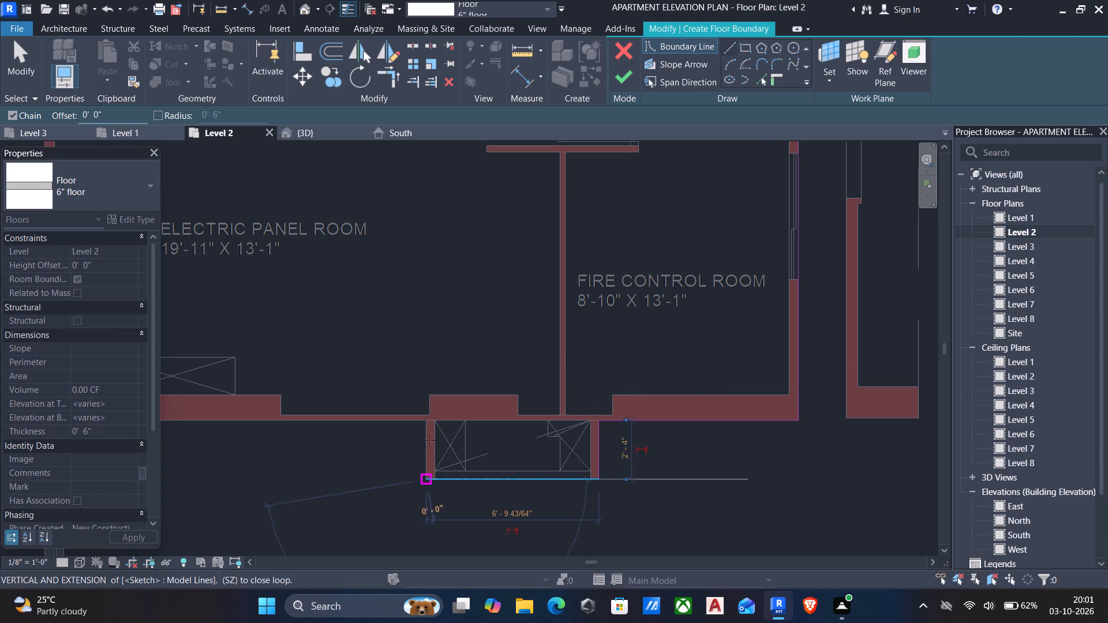
Bring the boundary 2'-4" back from the Fire Control Room ledge and along the Electric Panel Room's outer wall to the recess corner.
left_click(425, 421)
middle_click_drag(431, 428, 679, 411)
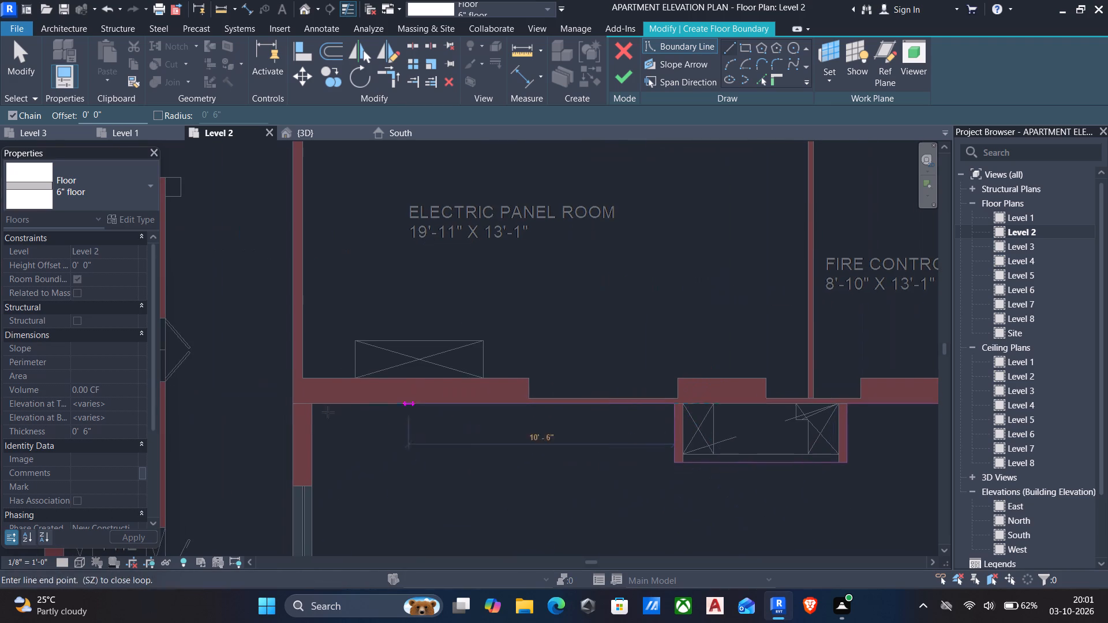
left_click_drag(312, 405, 321, 415)
Continue the boundary 11'-0" along the windowed recess wall and about 8'-7 11/16" along the Living room wall to the twin-ODU ledge.
scroll(328, 431, "down", 2)
middle_click_drag(330, 446, 465, 301)
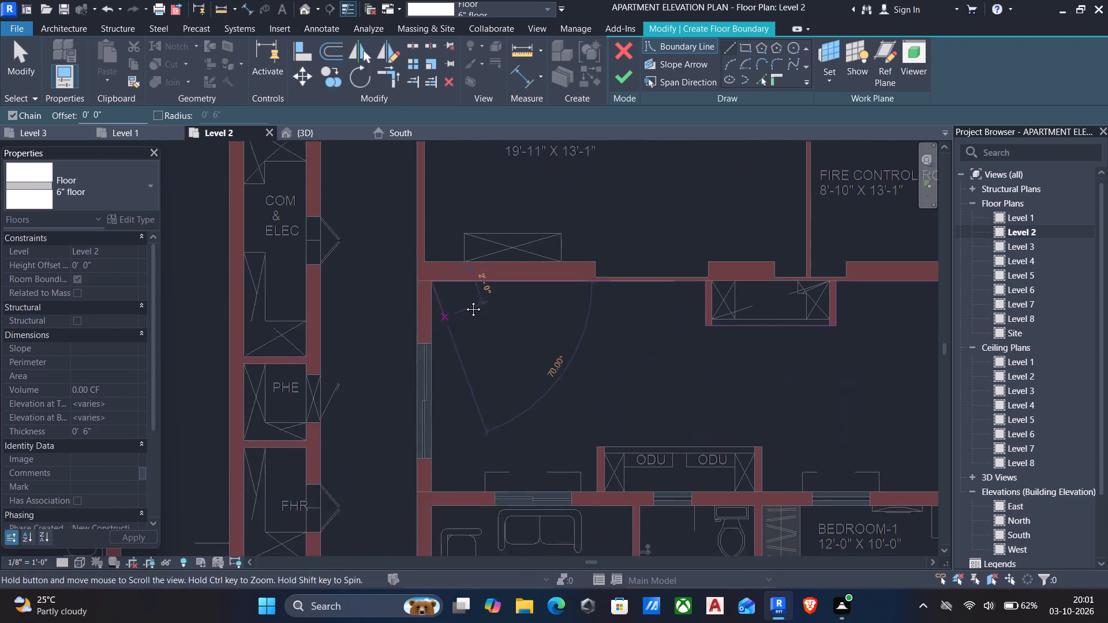
middle_click_drag(465, 301, 466, 298)
left_click(451, 471)
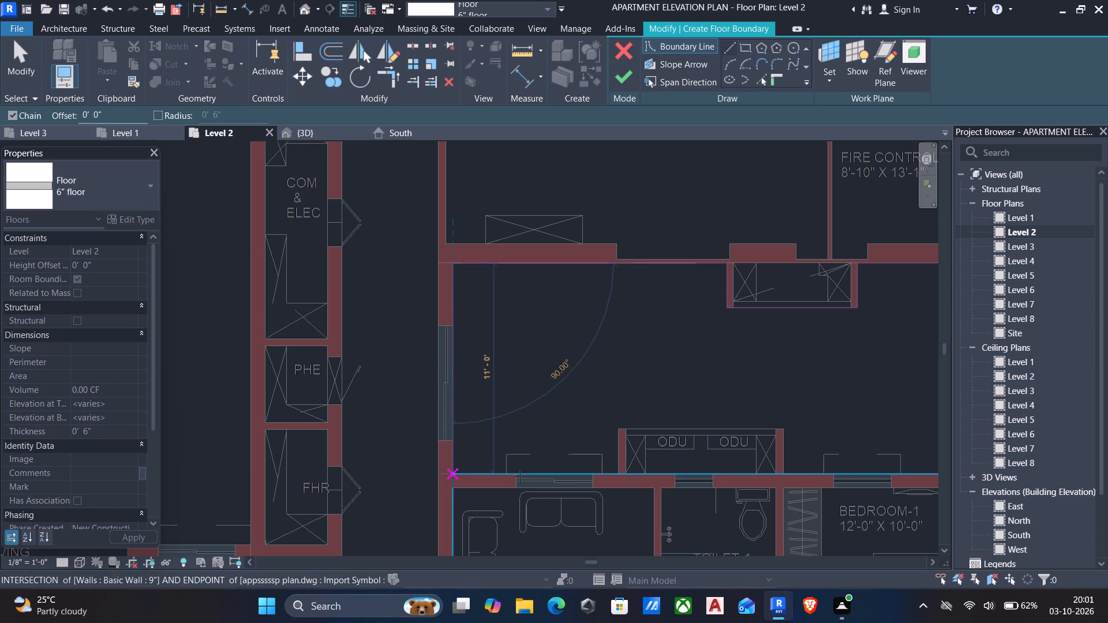
left_click(619, 472)
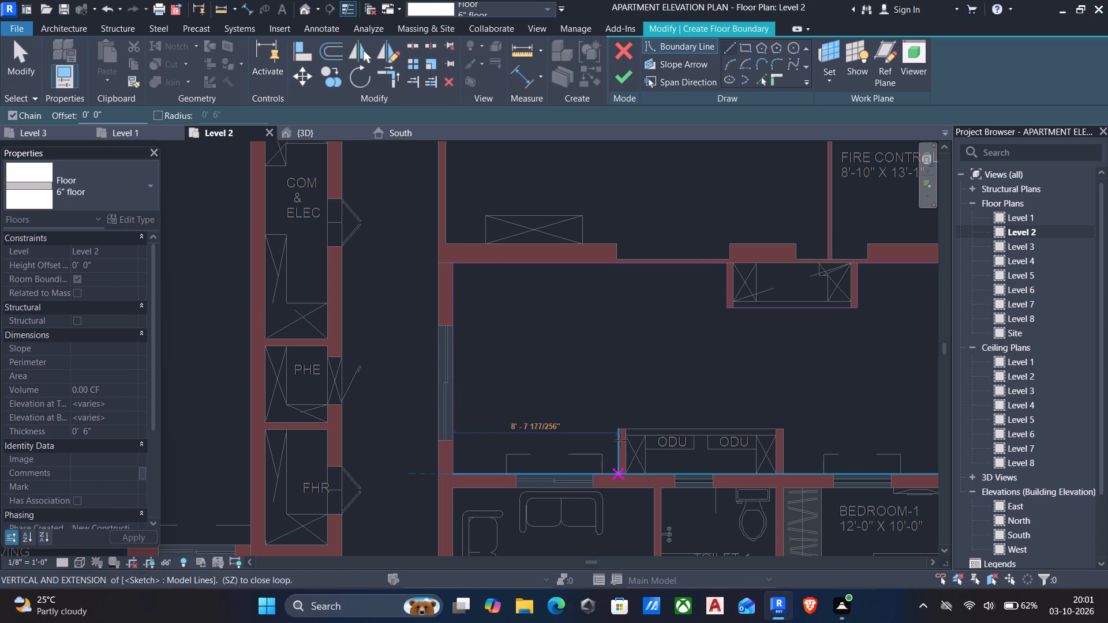
Trace the twin-ODU ledge outside Toilet-1, about 2'-3 1/2" outward, across its outer edge and back to the wall.
left_click(620, 430)
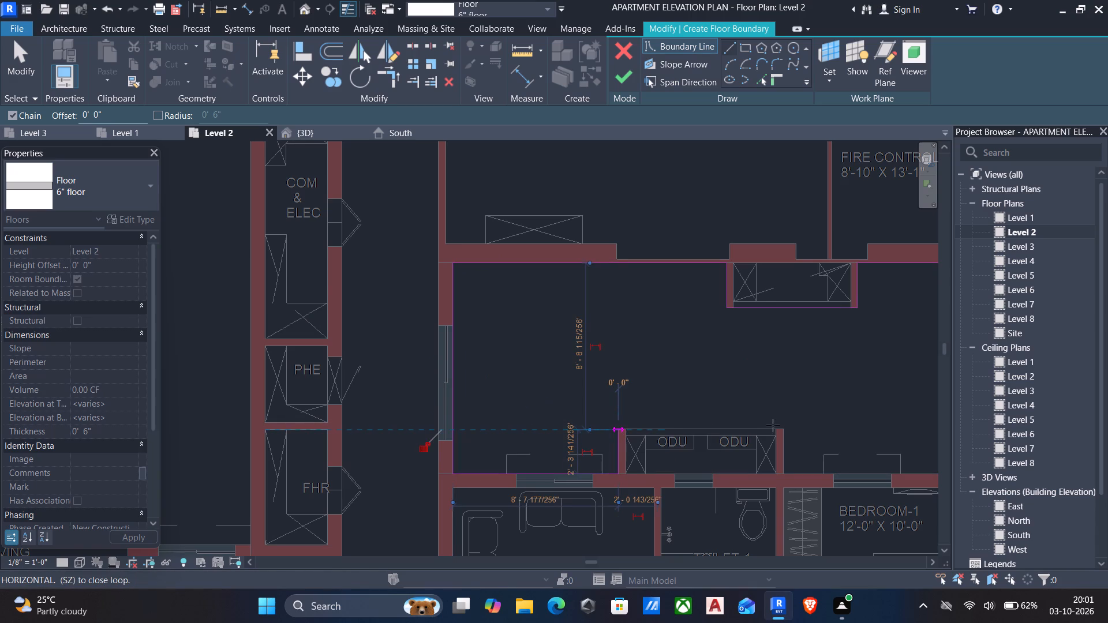
left_click(782, 427)
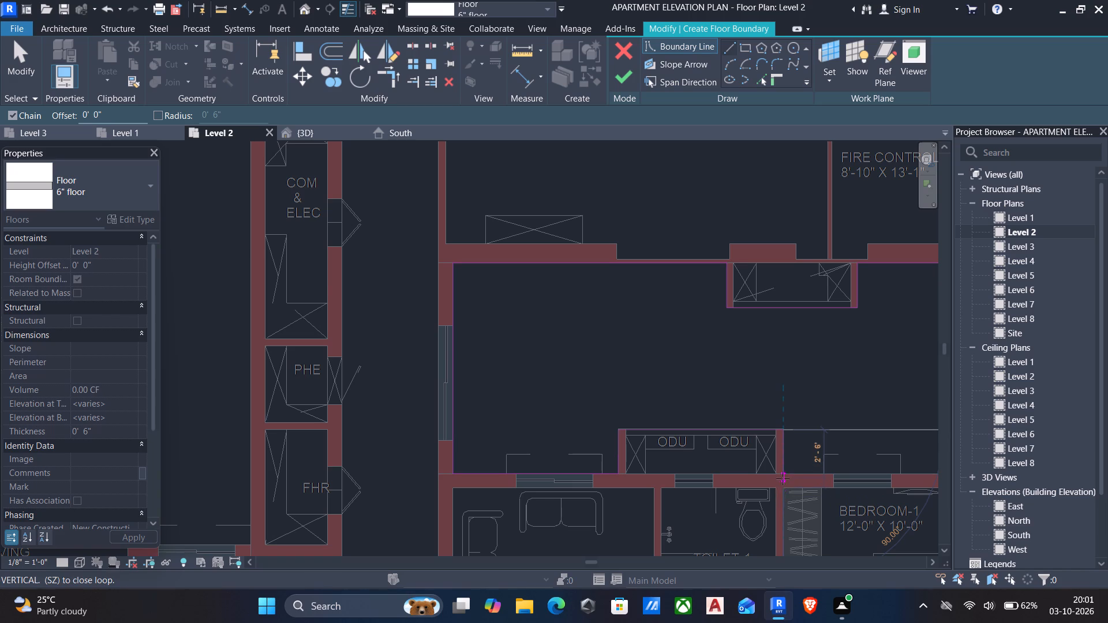
left_click(784, 473)
Continue the boundary along Bedroom-1's outer wall to its corner and 10'-4 1/2" along its side wall to the balcony edge.
middle_click_drag(781, 475, 511, 444)
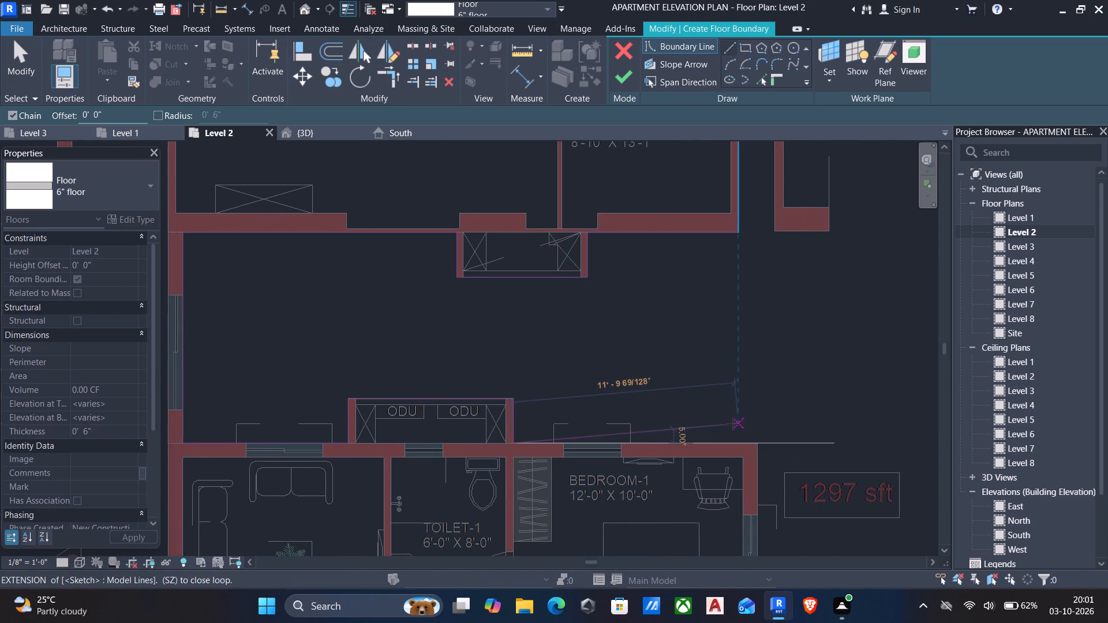
left_click(761, 443)
scroll(755, 471, "down", 3)
middle_click_drag(753, 497, 752, 474)
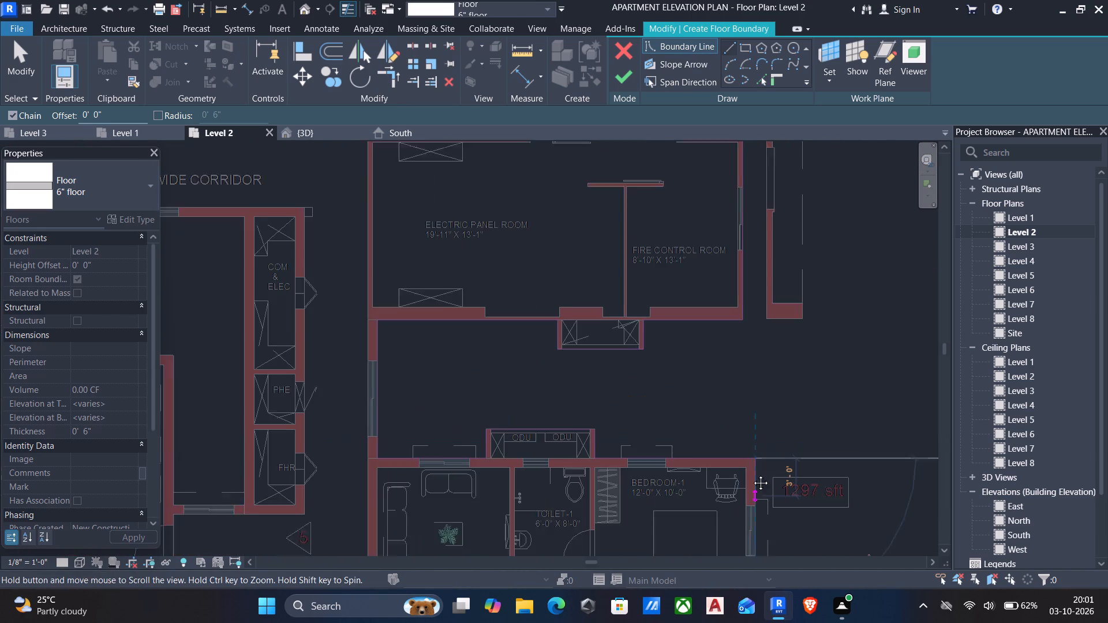
middle_click_drag(752, 474, 750, 377)
scroll(750, 377, "up", 1)
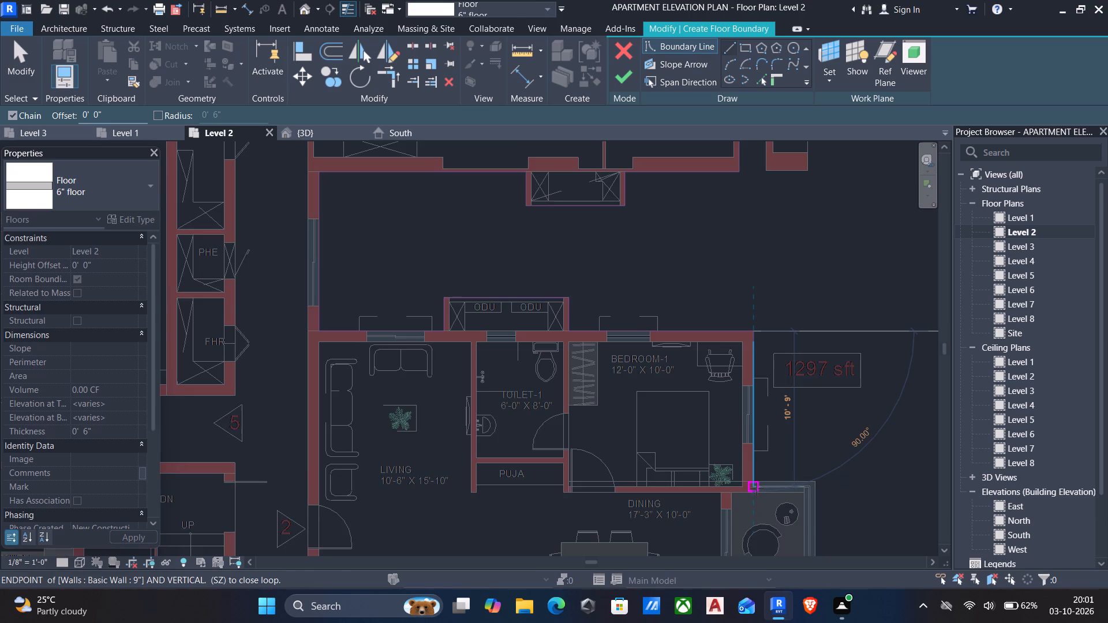
scroll(757, 489, "up", 3)
left_click(753, 476)
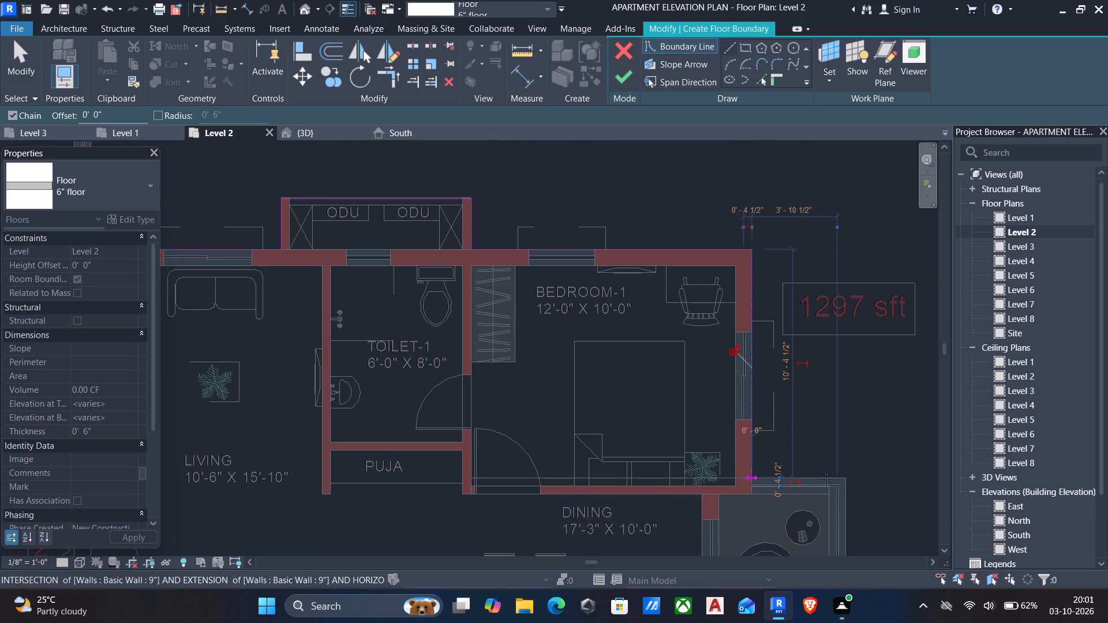
Trace the balcony's straight outer edges, about 4'-3" outward and about 7'-1 1/4" to the start of its curve, and end the line chain.
left_click(845, 477)
scroll(845, 478, "down", 4)
middle_click_drag(844, 493, 759, 366)
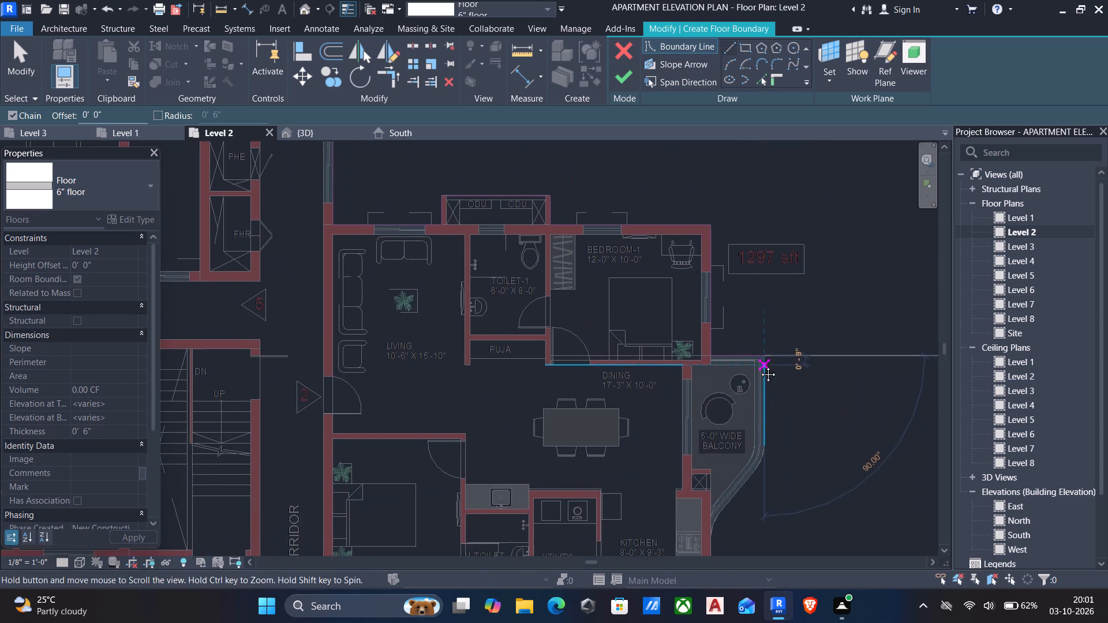
middle_click_drag(759, 366, 759, 365)
left_click(763, 442)
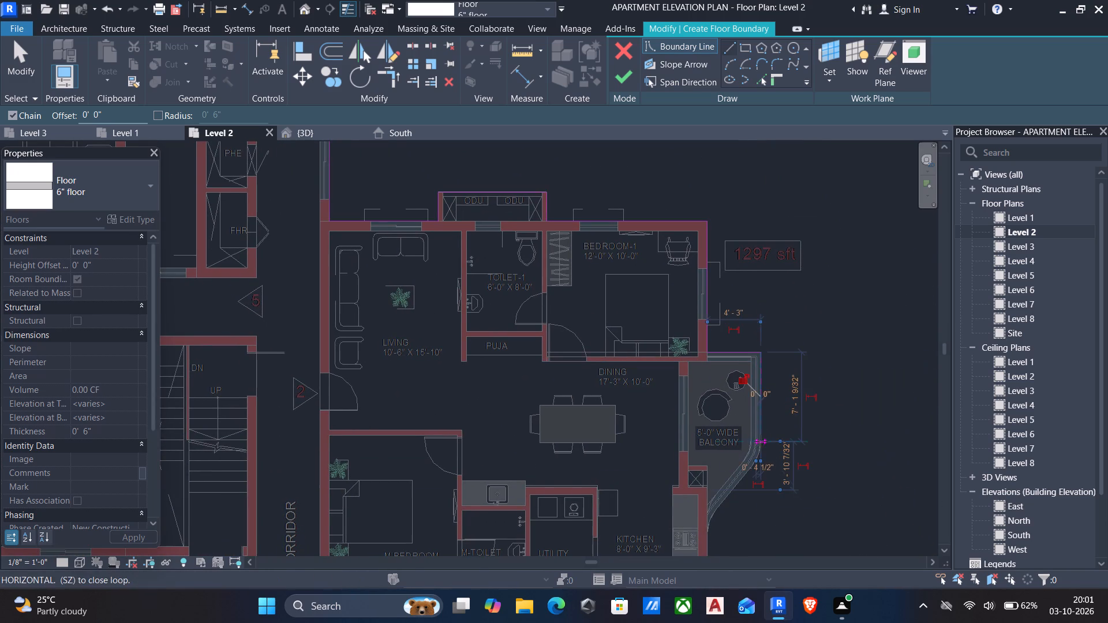
key("Escape")
scroll(751, 459, "up", 5)
middle_click_drag(752, 465, 756, 399)
key("Escape")
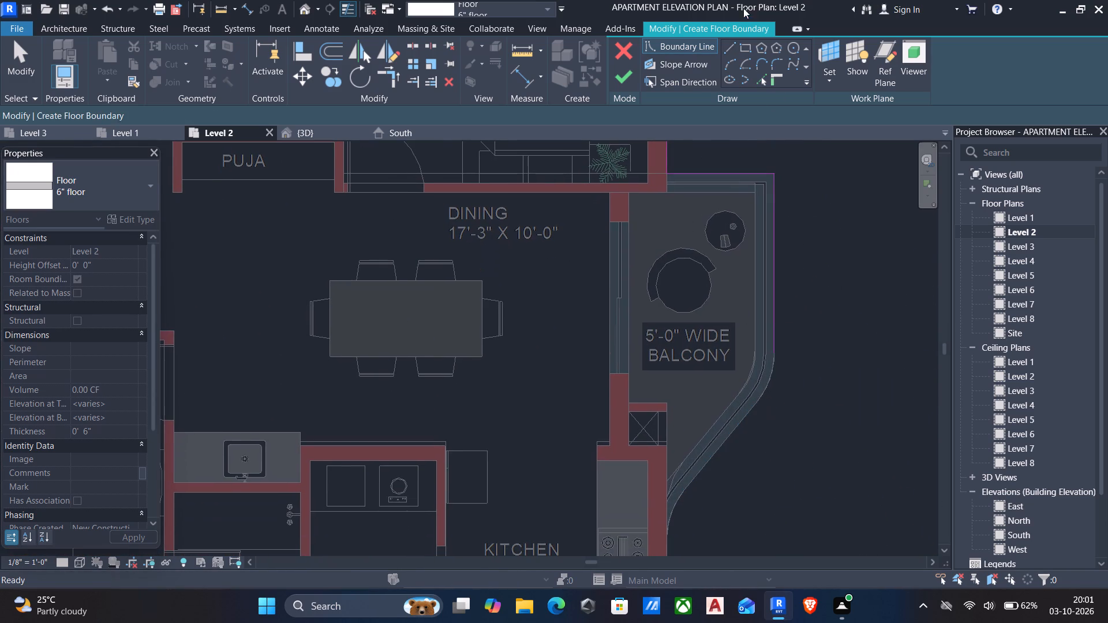
Add the balcony's outer curve, diagonal edge and end curve to the boundary with Pick Lines.
left_click(762, 82)
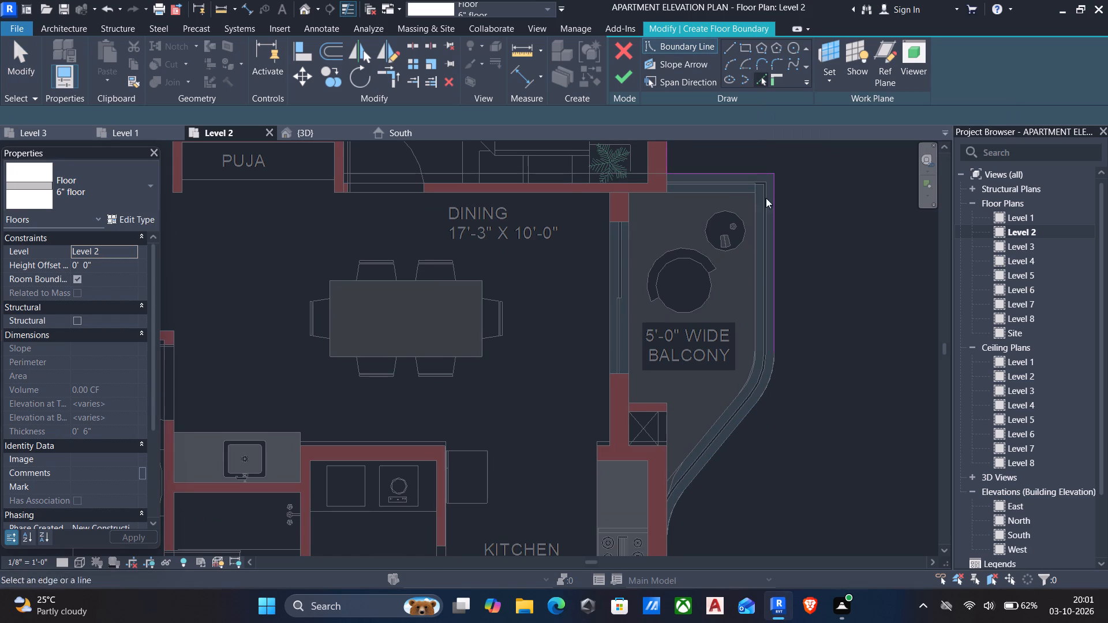
left_click(770, 386)
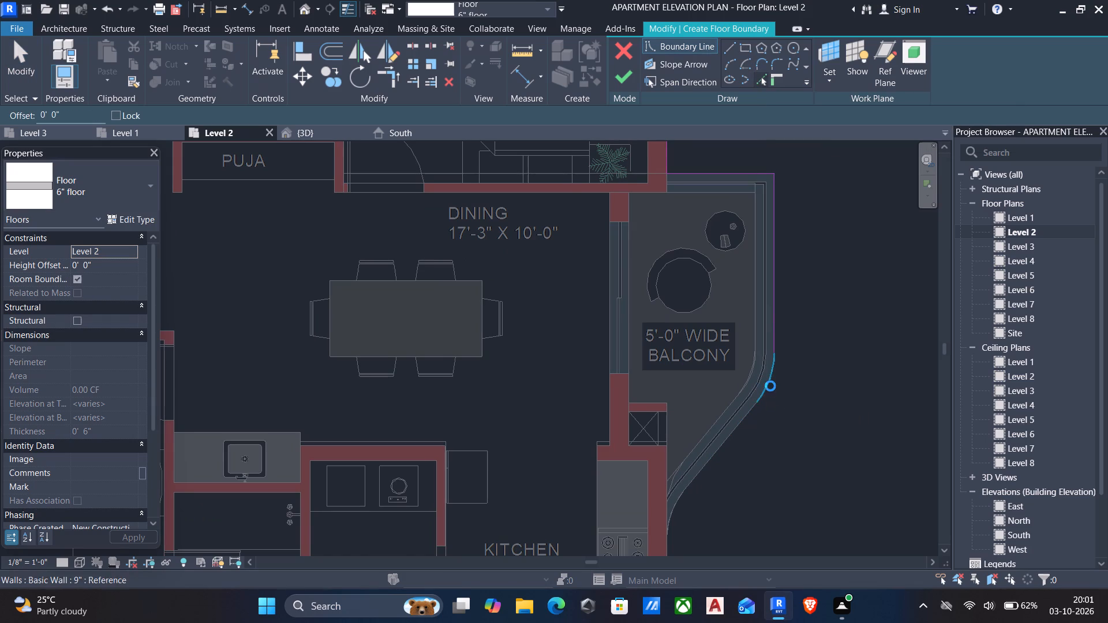
left_click(743, 418)
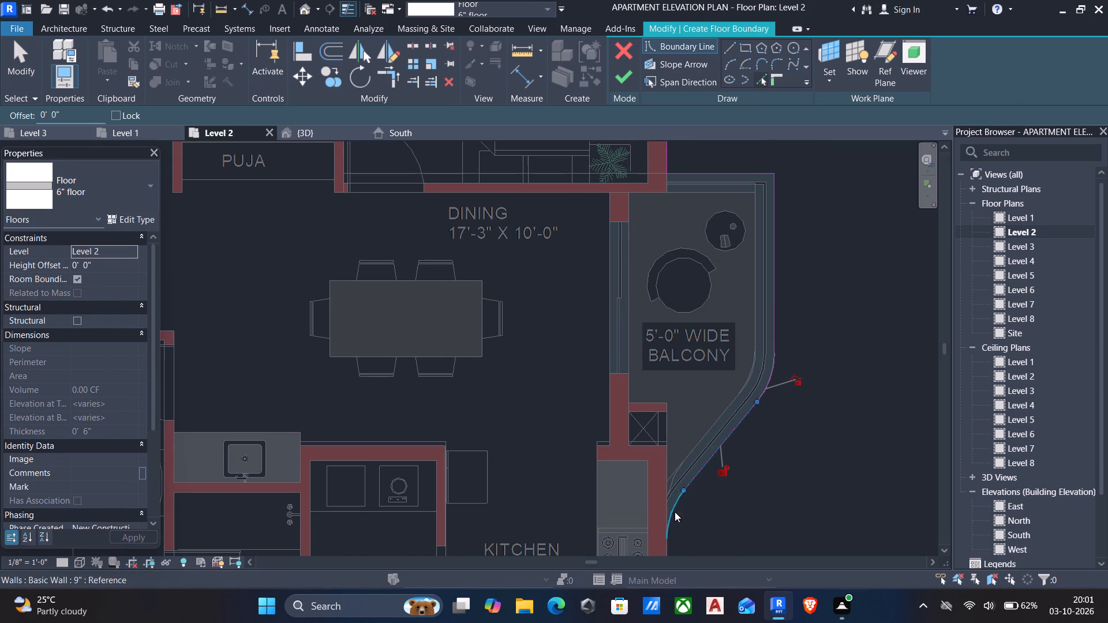
left_click(673, 513)
Draw a boundary line about 6'-11" from the balcony curve's end along the Kitchen side wall to its outer corner.
scroll(692, 526, "down", 1)
middle_click_drag(695, 529, 712, 322)
scroll(712, 321, "down", 1)
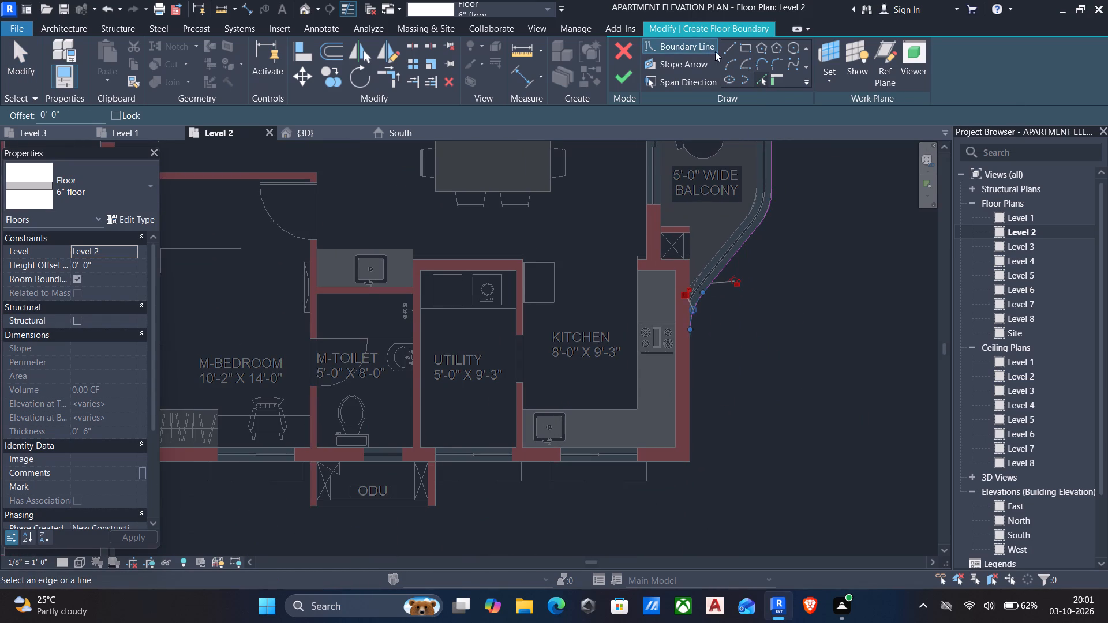
left_click(726, 46)
scroll(708, 337, "up", 2)
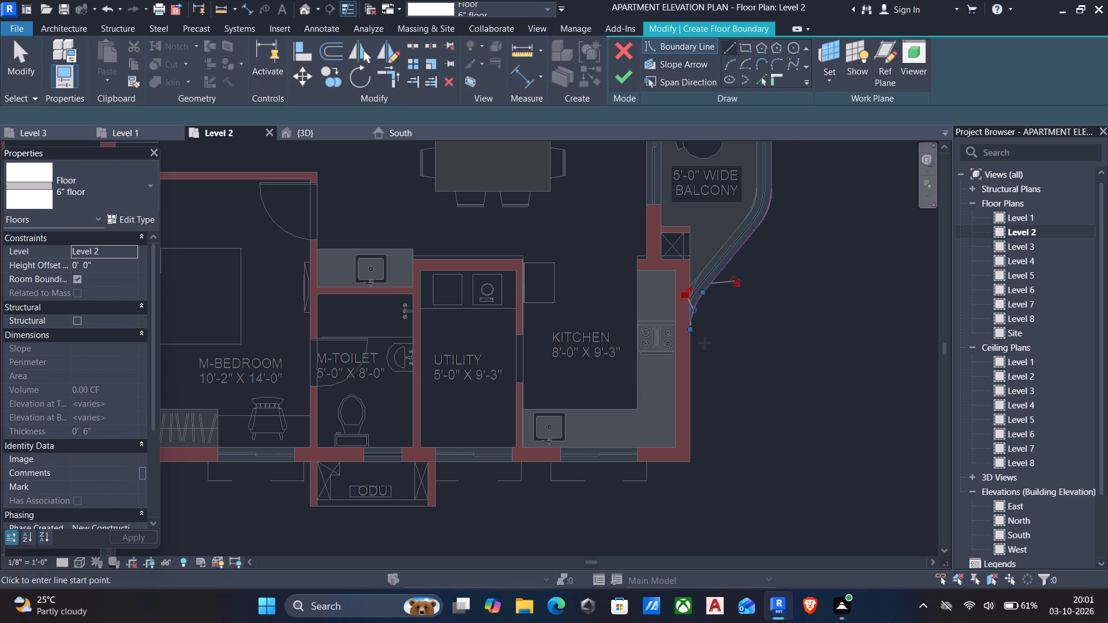
scroll(705, 343, "up", 2)
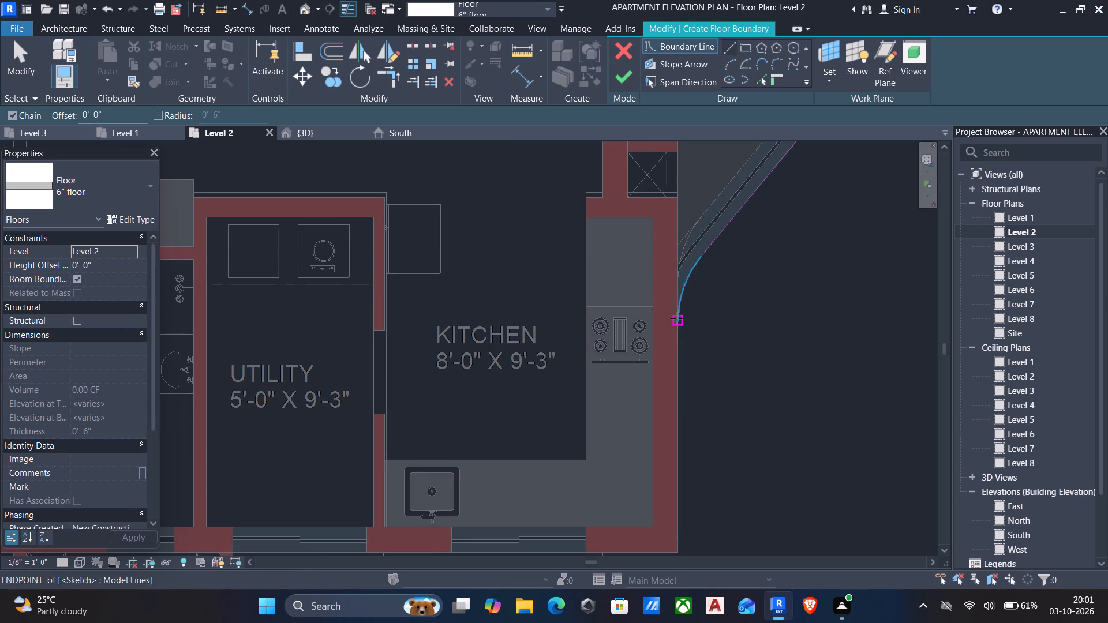
scroll(678, 313, "up", 10)
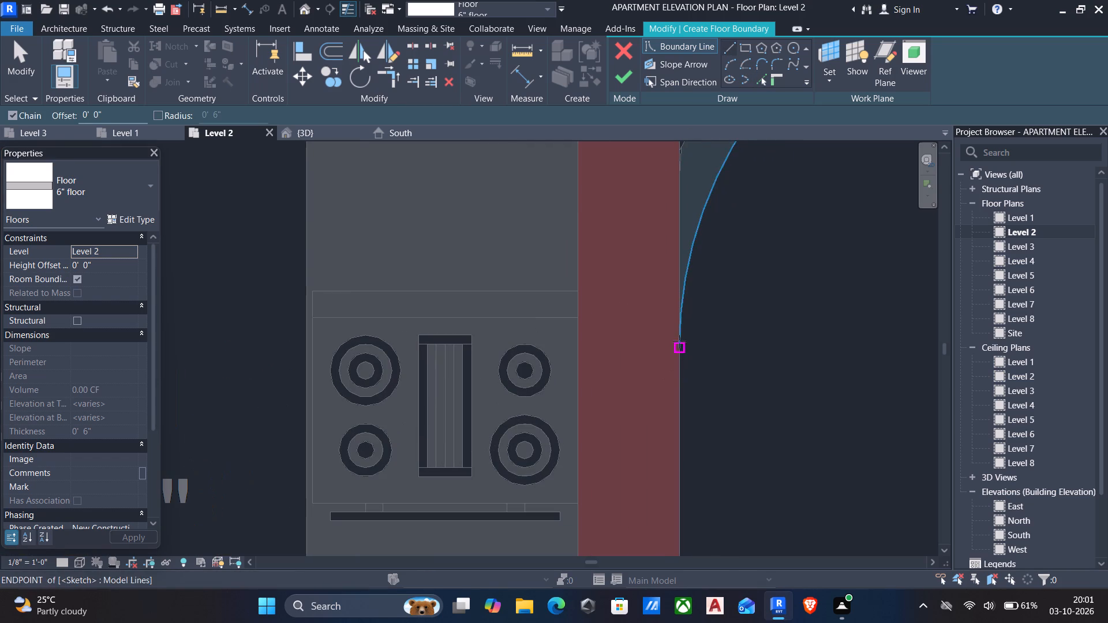
left_click(679, 341)
middle_click_drag(684, 420, 694, 282)
scroll(690, 331, "down", 3)
middle_click_drag(679, 419, 724, 254)
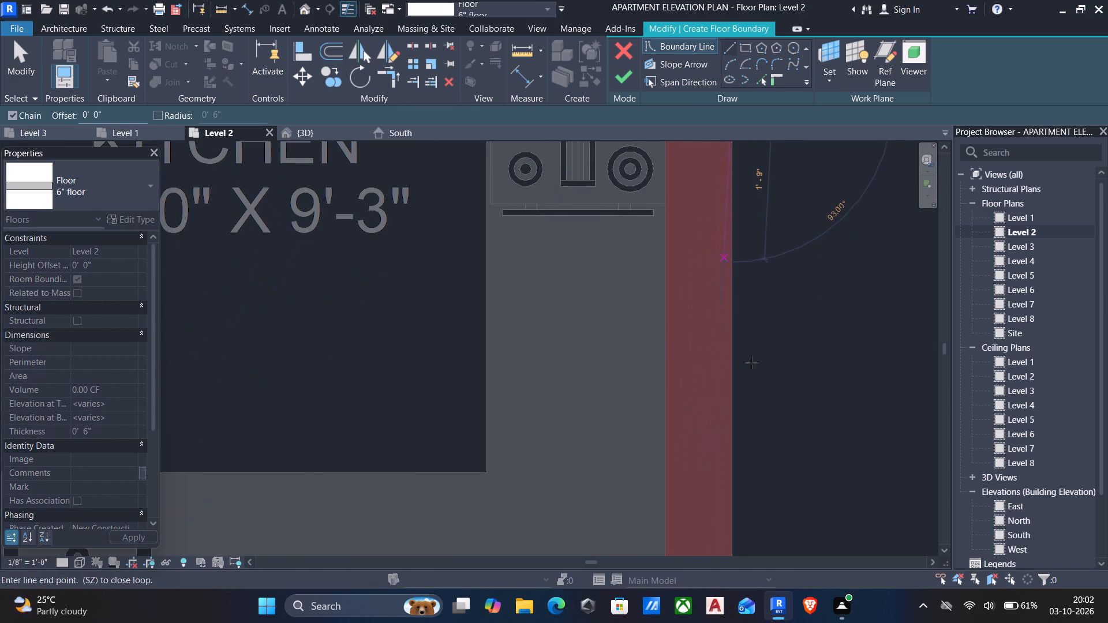
middle_click_drag(757, 436, 774, 292)
middle_click_drag(769, 475, 766, 373)
scroll(767, 367, "down", 2)
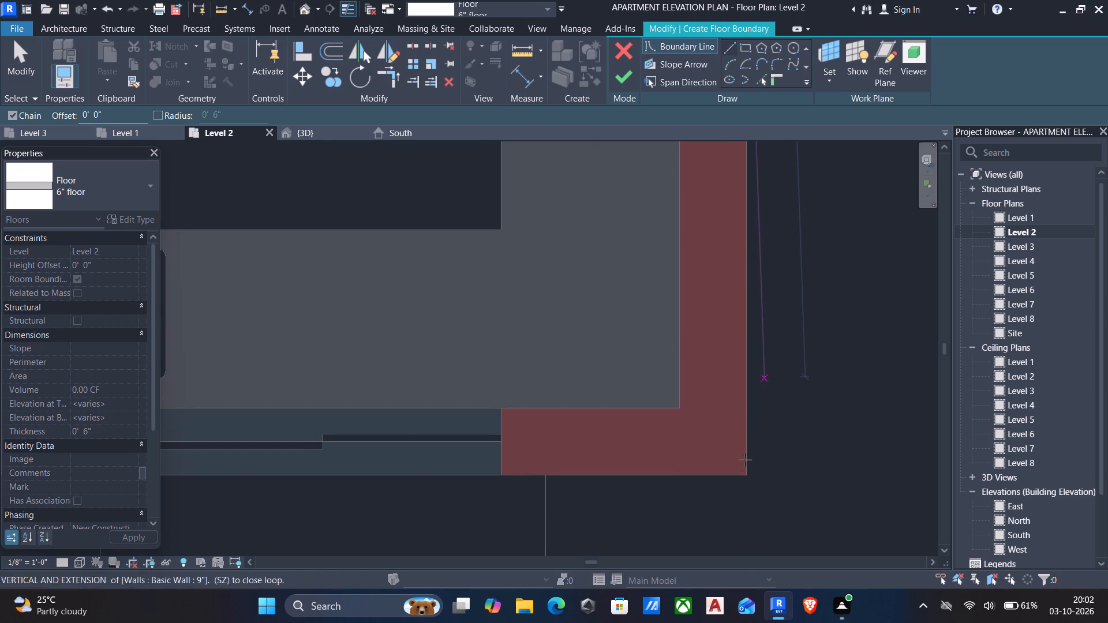
left_click(750, 448)
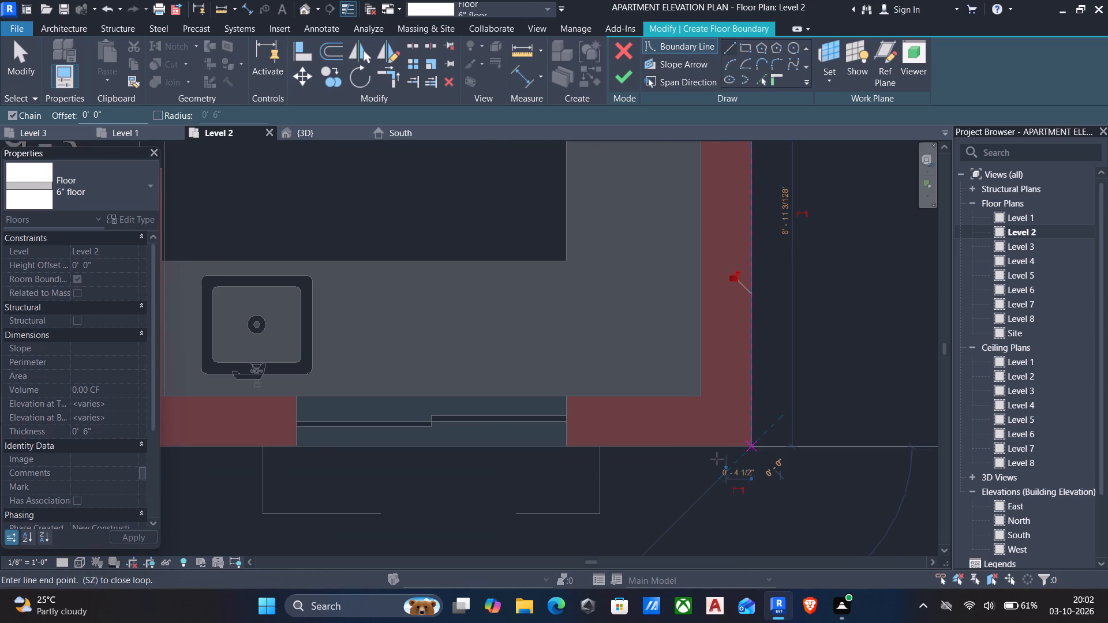
Continue the boundary about 13'-3 1/2" along the Kitchen and Utility outer wall to the ODU ledge outside M-Toilet.
middle_click_drag(716, 460, 854, 441)
middle_click_drag(515, 450, 727, 439)
scroll(728, 439, "down", 4)
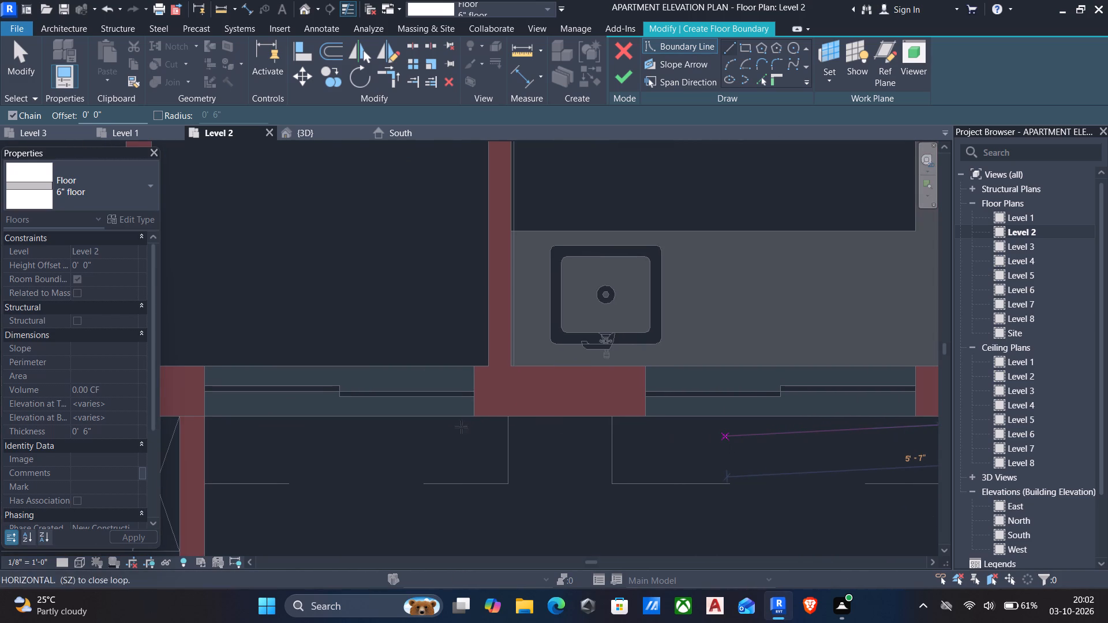
middle_click_drag(320, 427, 522, 411)
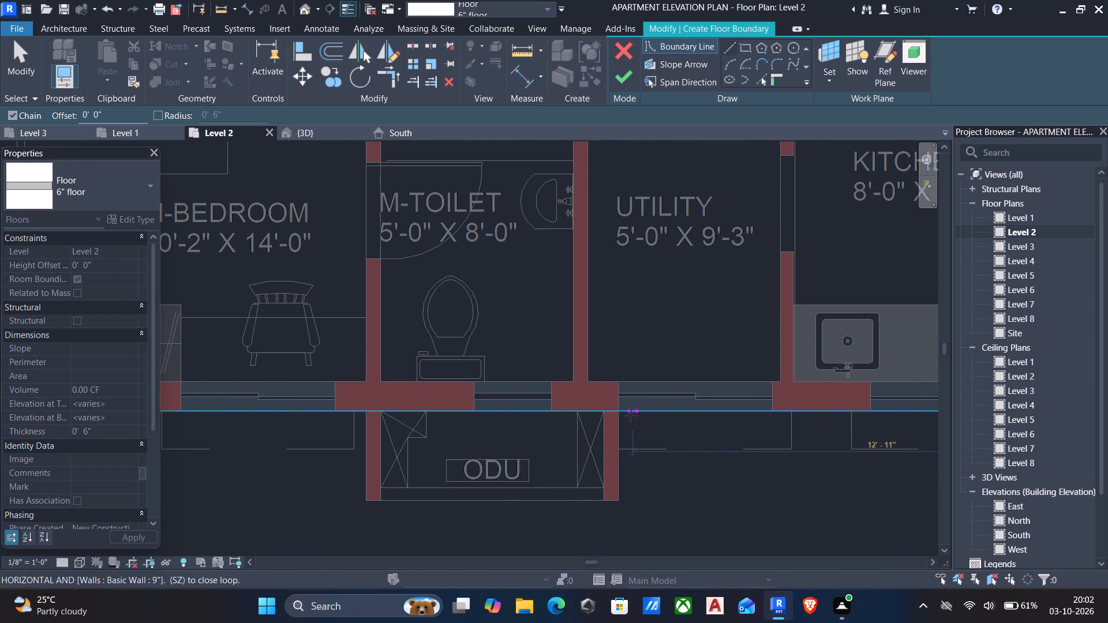
left_click(619, 412)
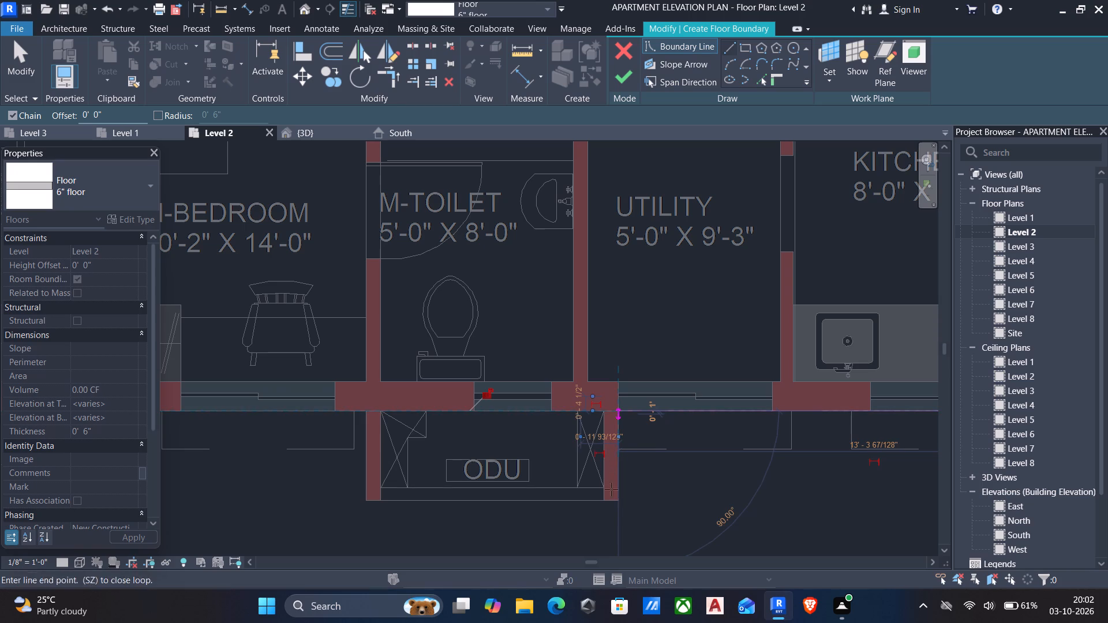
Trace the M-Toilet ODU ledge, 2'-4" deep, and continue 10'-2" along the M-Bedroom outer wall to the recess corner.
left_click(618, 504)
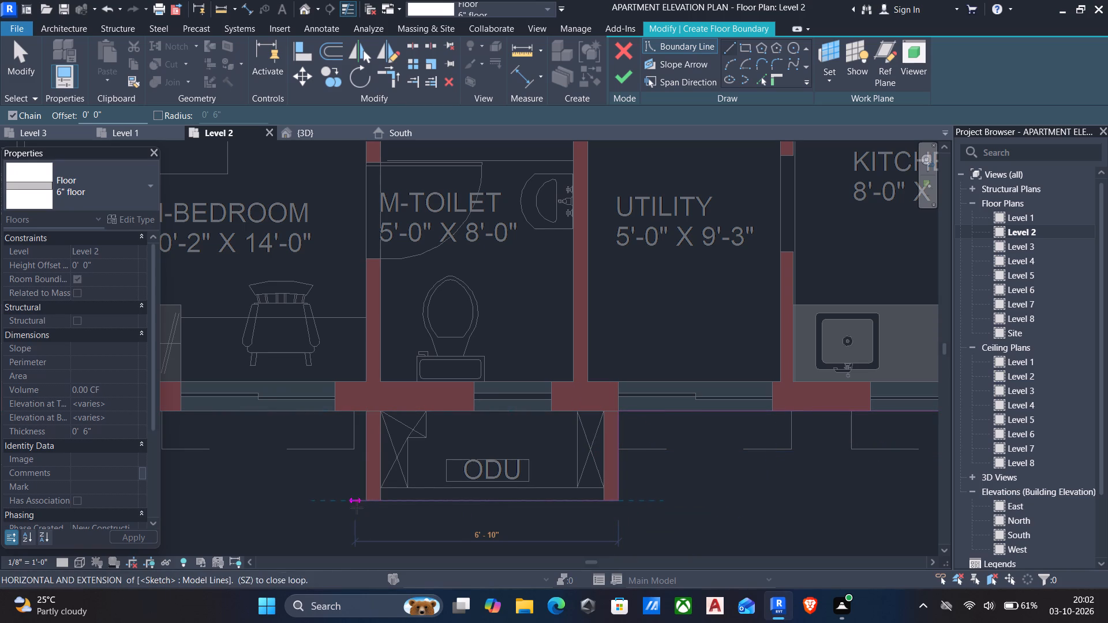
left_click(365, 502)
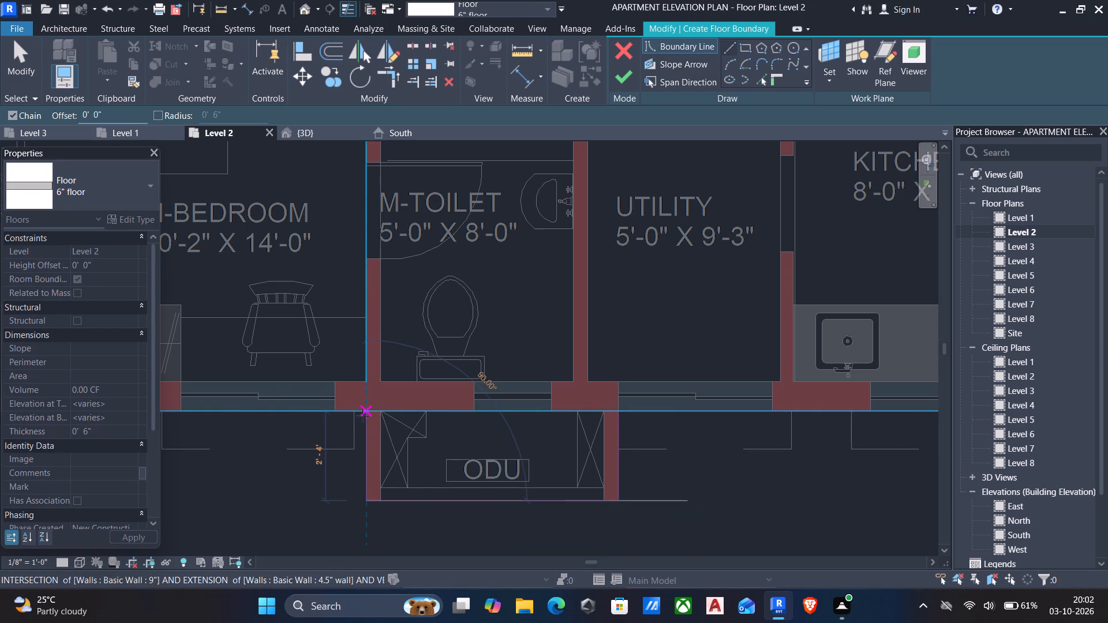
left_click(363, 416)
middle_click_drag(361, 441, 597, 445)
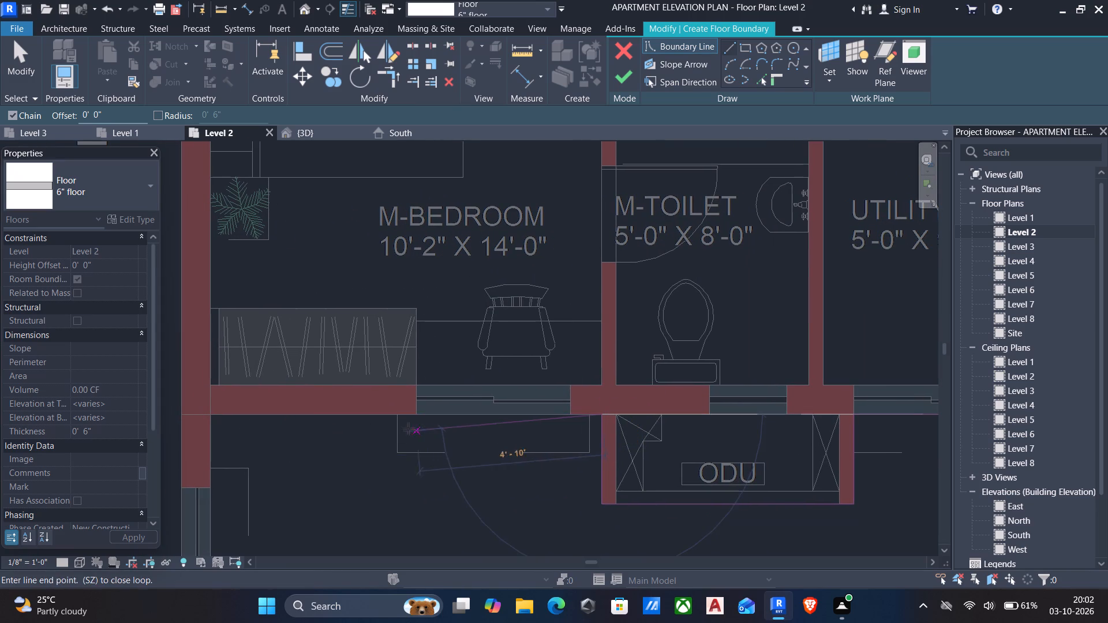
left_click(215, 416)
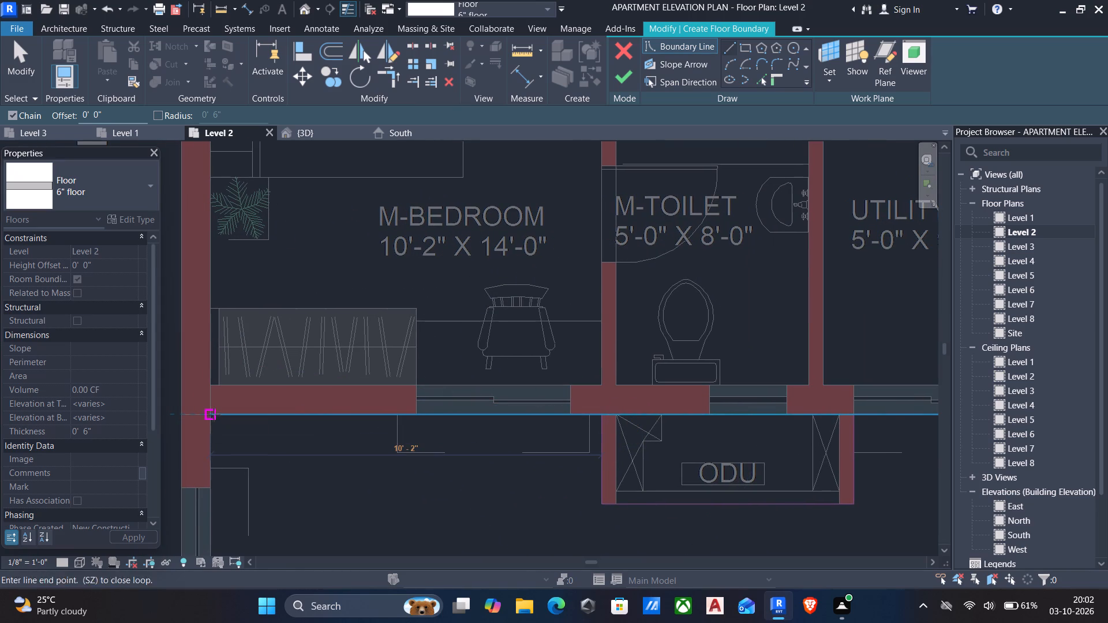
Continue the boundary 11'-0" along the windowed corridor wall and about 7'-2" along the adjoining bedroom's wall to the next twin-ODU ledge.
middle_click_drag(227, 507, 287, 437)
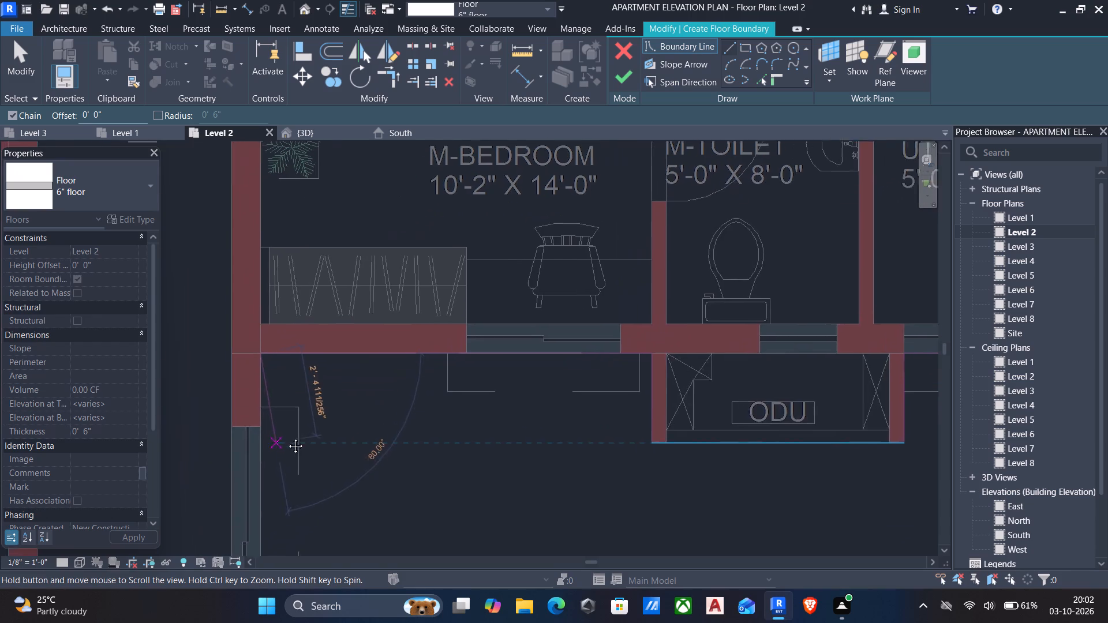
middle_click_drag(287, 437, 307, 401)
scroll(307, 399, "down", 2)
middle_click_drag(287, 456, 320, 363)
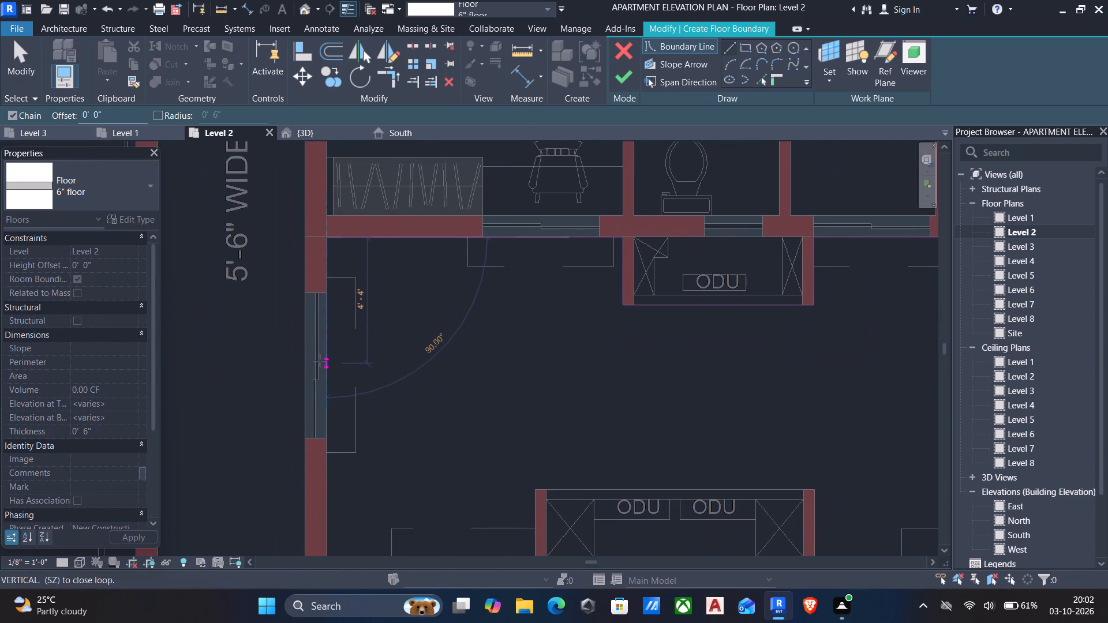
middle_click_drag(338, 483, 396, 287)
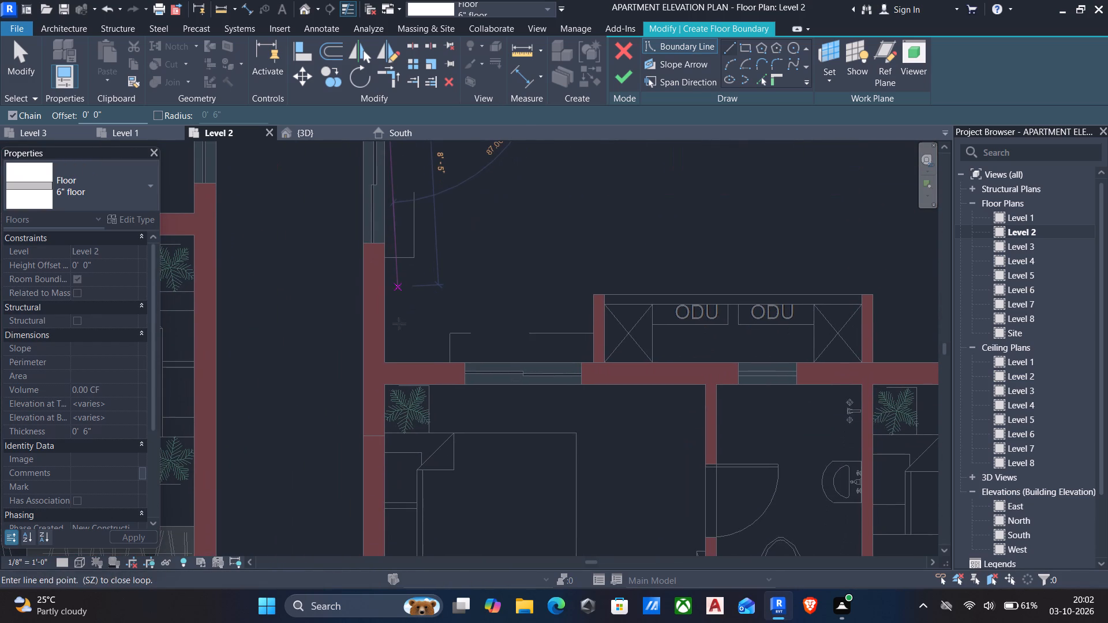
left_click(387, 359)
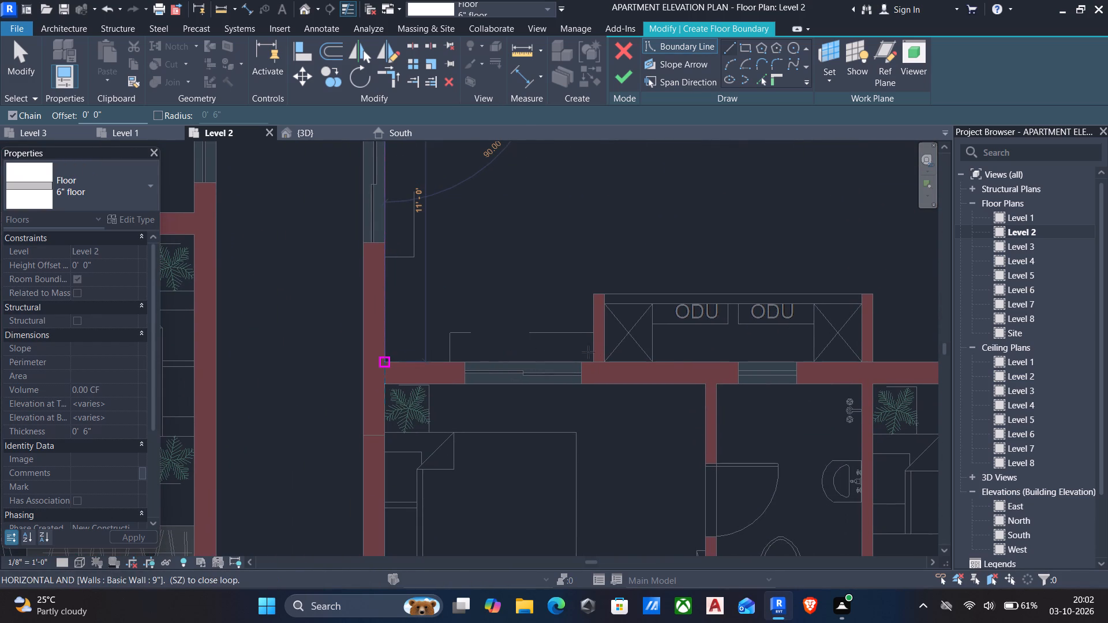
left_click(591, 362)
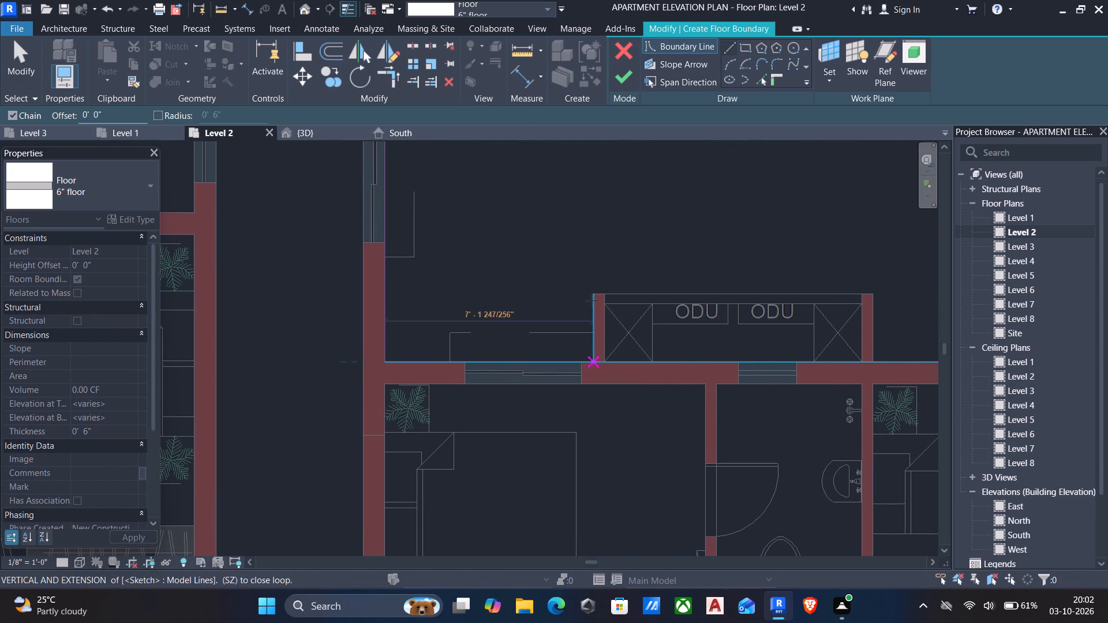
Trace the twin-ODU ledge outside the bathroom, 2'-4" deep and about 9'-7" long, back to the outer wall.
left_click(593, 293)
scroll(598, 292, "up", 4)
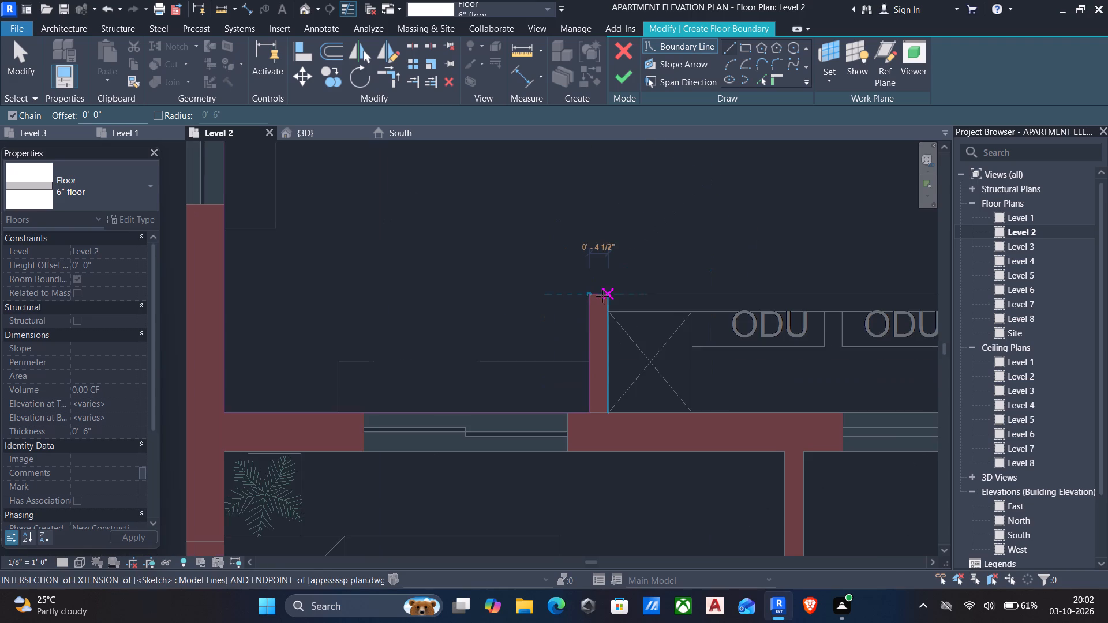
scroll(609, 294, "up", 4)
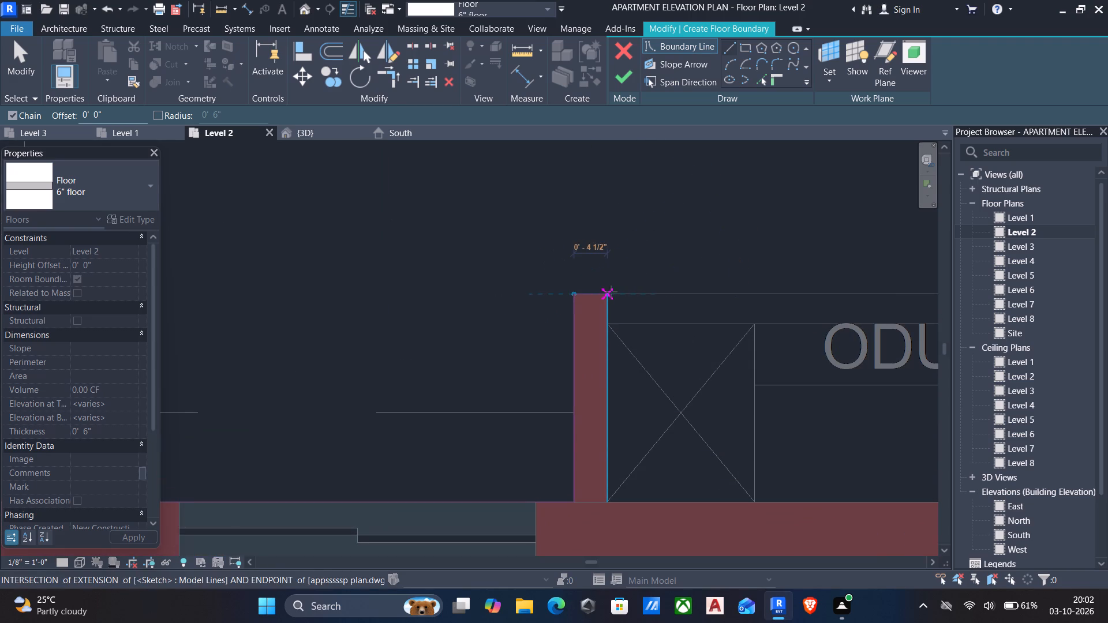
middle_click_drag(612, 294, 398, 312)
scroll(399, 311, "down", 4)
middle_click_drag(512, 301, 469, 310)
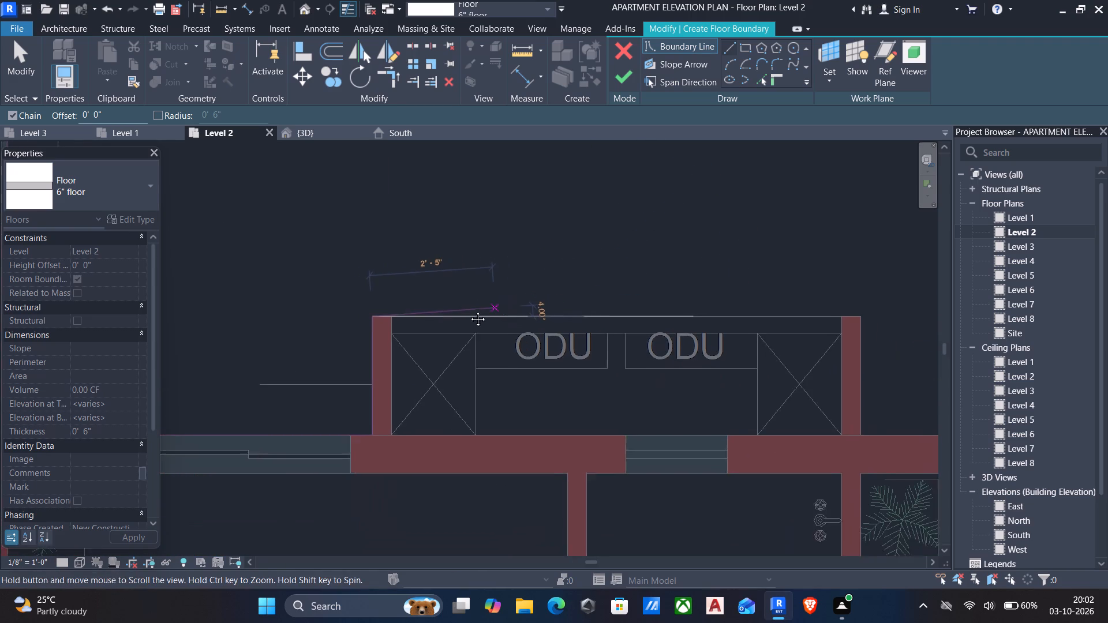
middle_click_drag(469, 310, 423, 312)
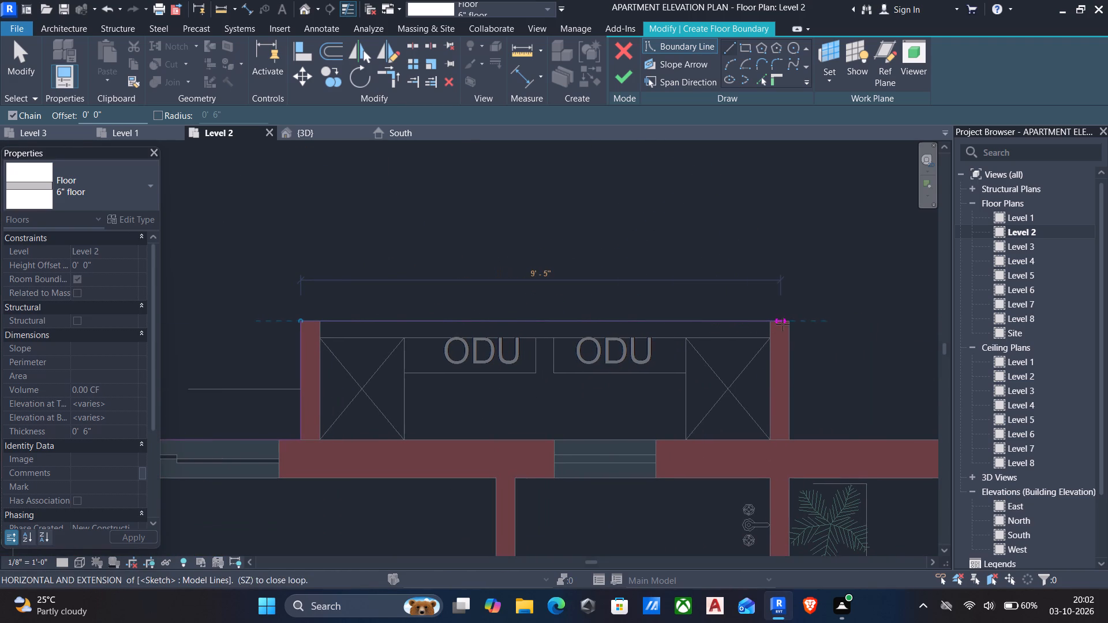
left_click(788, 323)
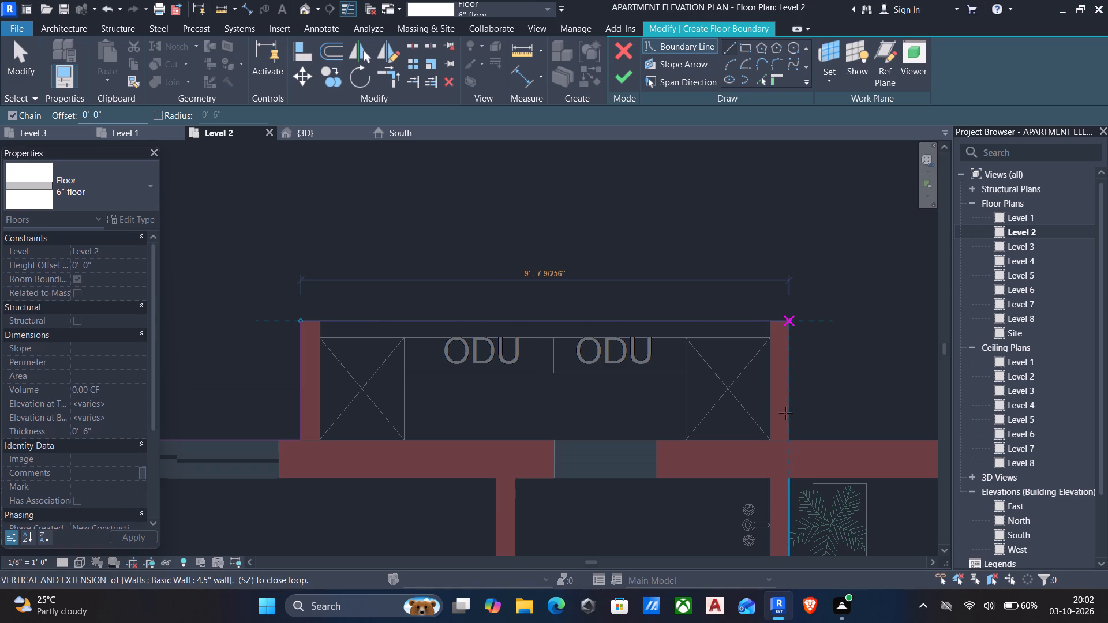
middle_click_drag(788, 440, 408, 433)
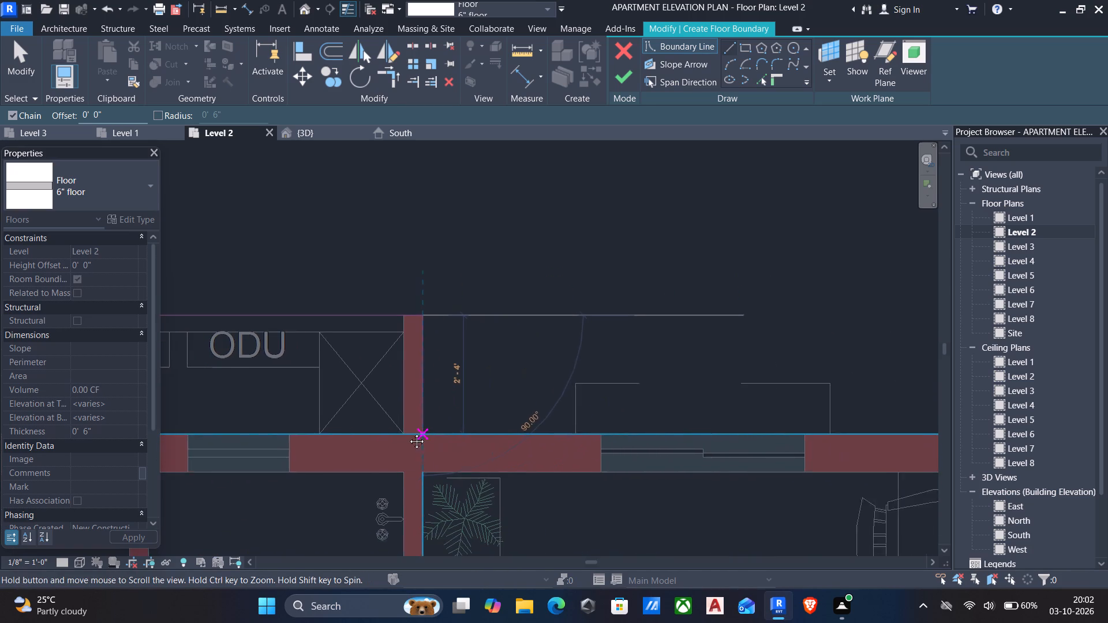
middle_click_drag(408, 433, 400, 432)
left_click(406, 433)
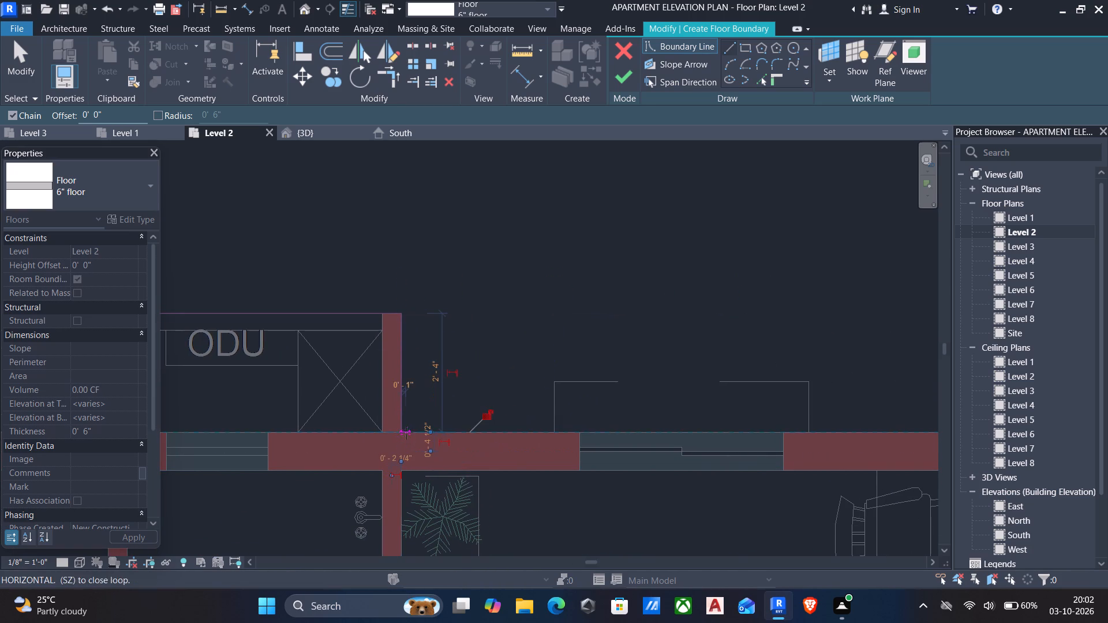
Continue the boundary 22'-7 1/2" along the two bedrooms' outer wall and along the corner bedroom's windowed side wall to the next ODU ledge.
scroll(406, 433, "down", 4)
middle_click_drag(520, 429, 345, 433)
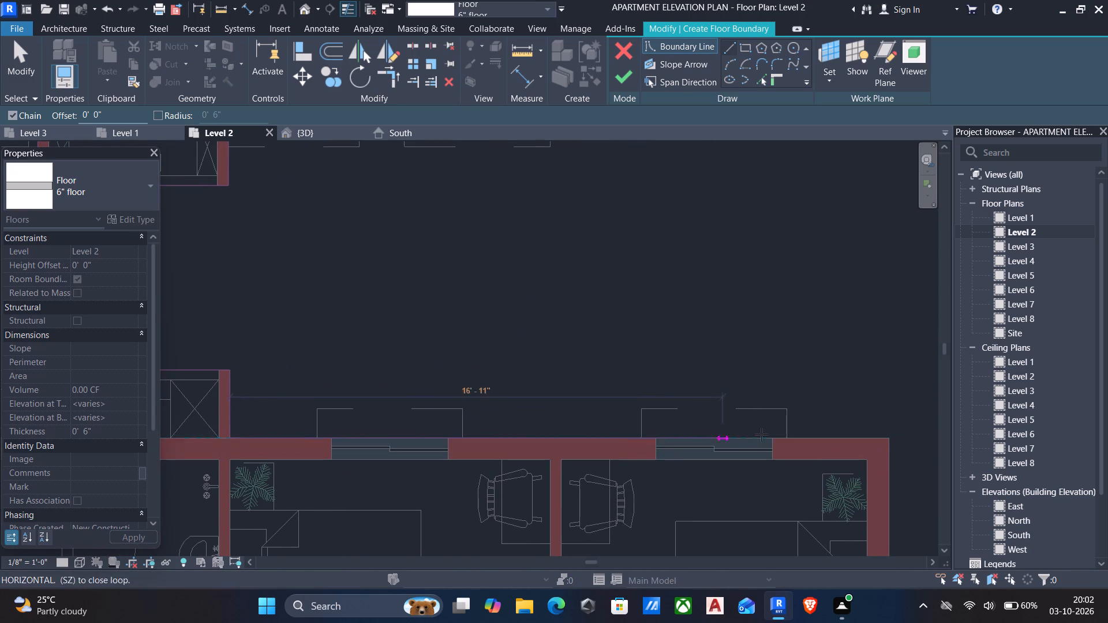
left_click(885, 438)
scroll(883, 448, "down", 2)
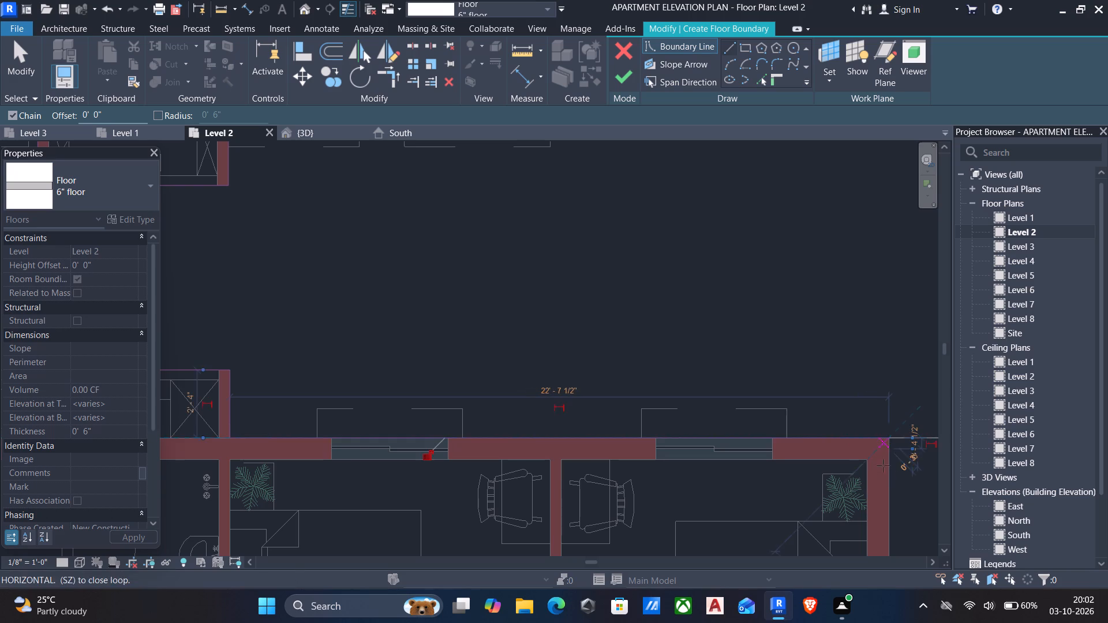
scroll(883, 466, "down", 1)
middle_click_drag(882, 470, 833, 352)
middle_click_drag(837, 474, 819, 357)
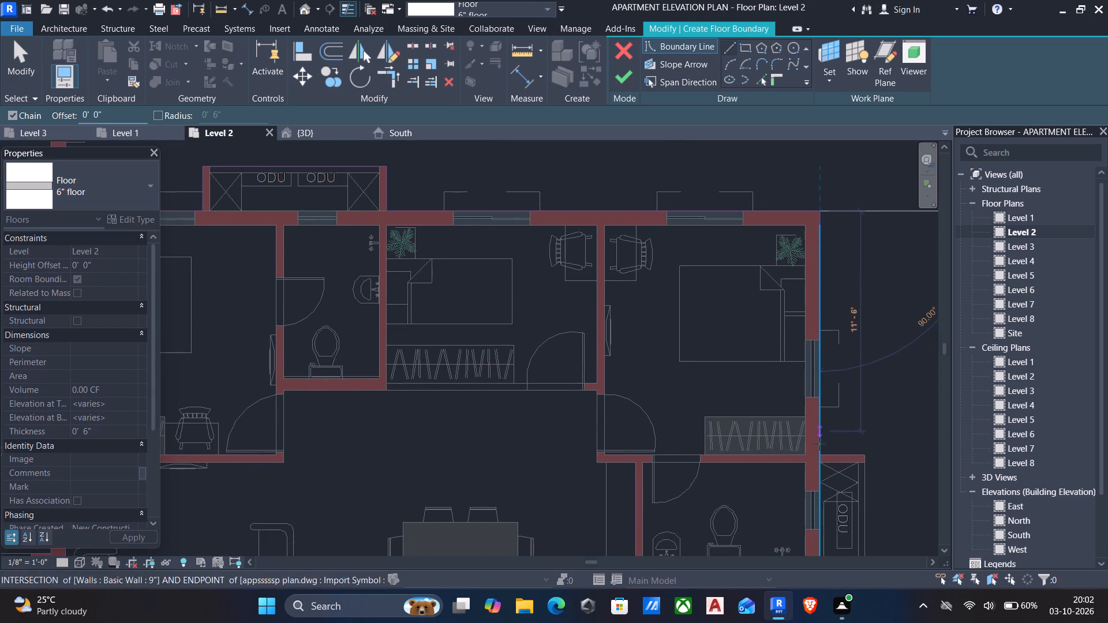
left_click(819, 452)
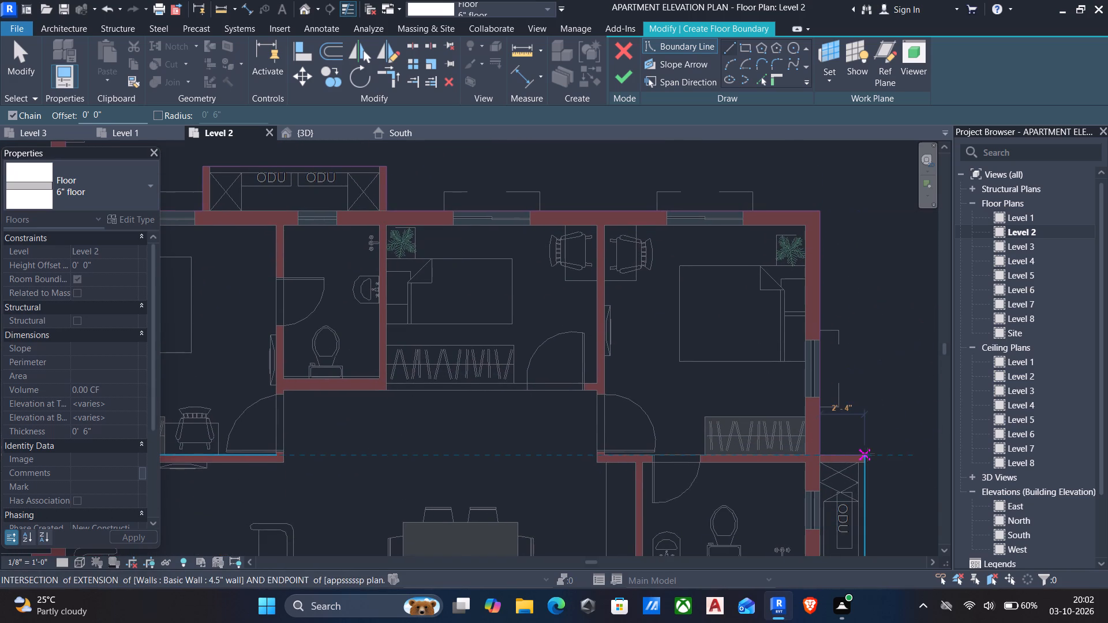
Trace the side twin-ODU ledge outside the two toilets, 2'-4" deep and 11'-1 1/2" long, back to the outer wall.
scroll(867, 454, "up", 6)
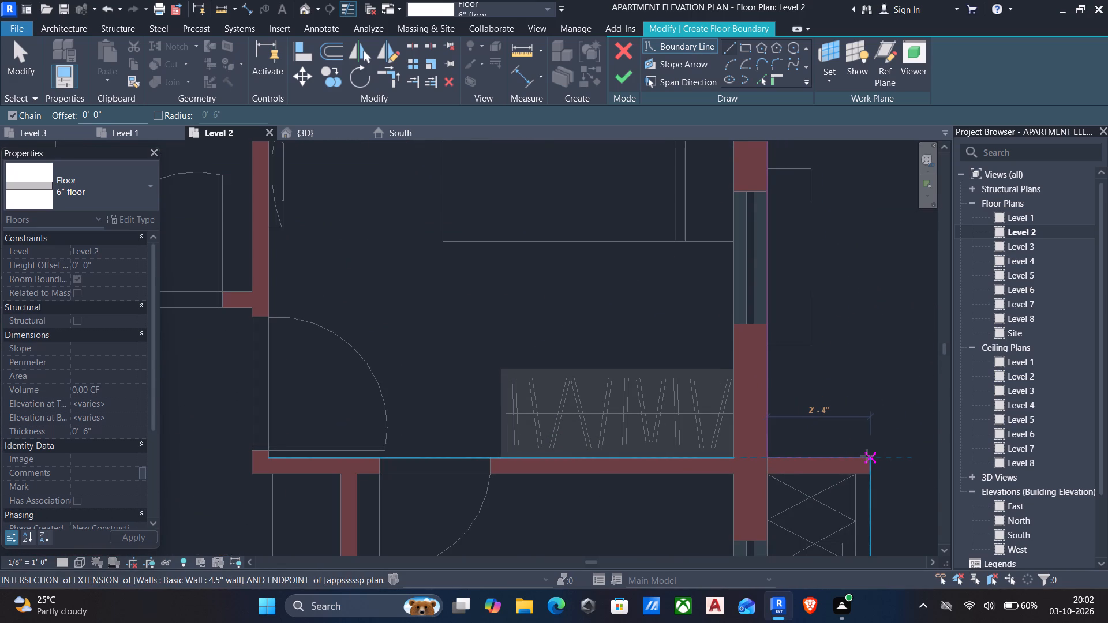
left_click(867, 456)
middle_click_drag(866, 504, 835, 398)
scroll(837, 401, "down", 3)
middle_click_drag(844, 470, 843, 472)
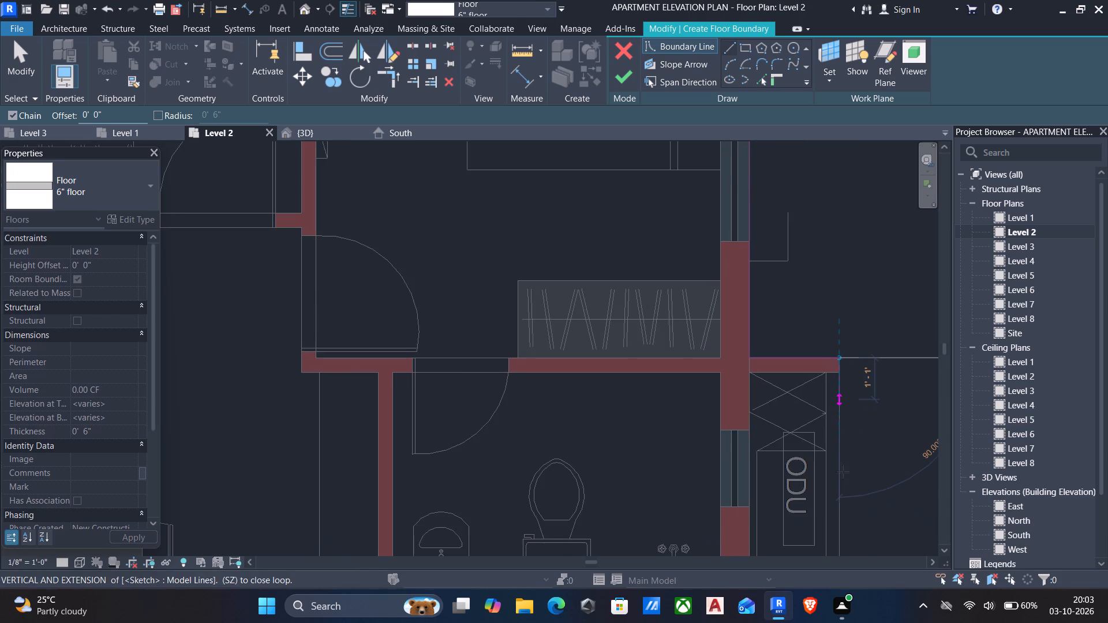
middle_click_drag(843, 472, 836, 379)
middle_click_drag(814, 504, 800, 378)
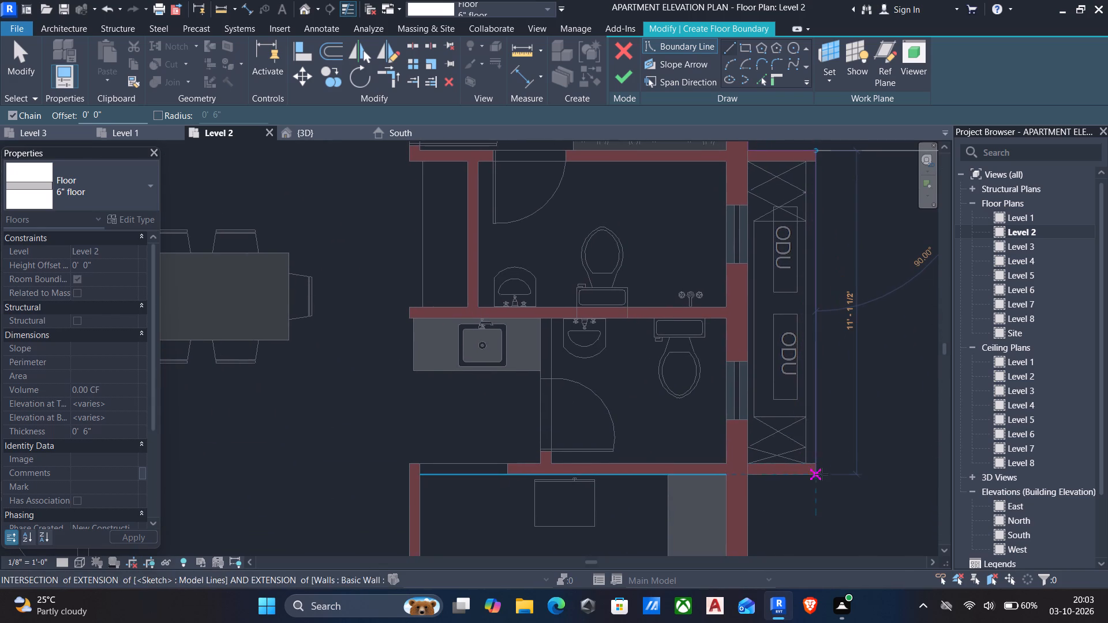
left_click(819, 477)
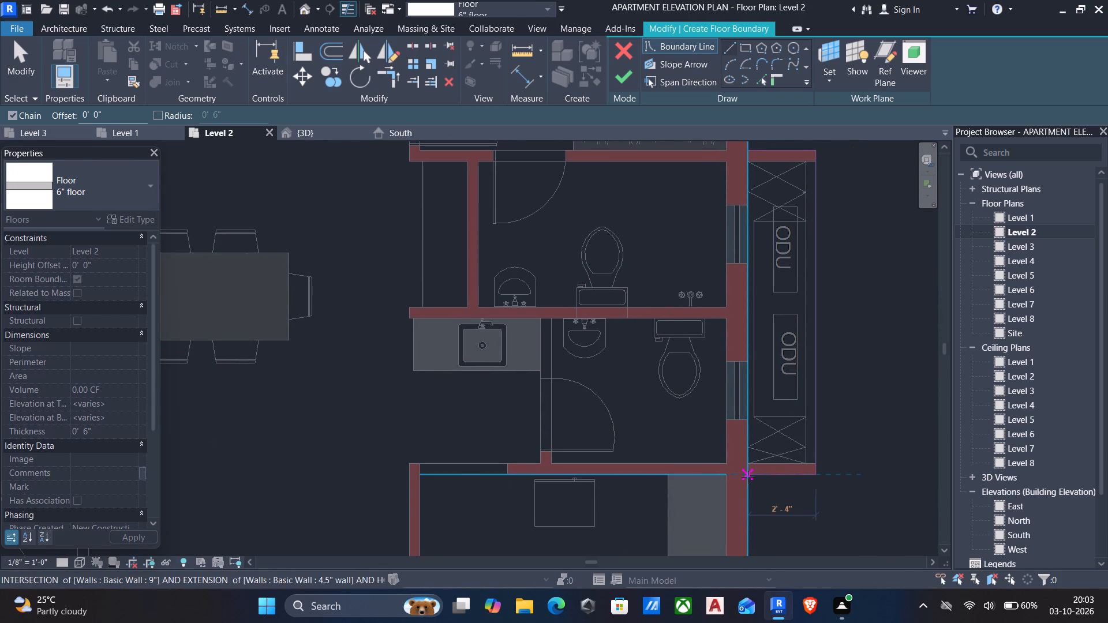
left_click(747, 477)
Continue the boundary 15'-4 1/2" along the kitchen and utility side wall, around the corner and 8'-6" along the utility's window wall.
scroll(747, 485, "down", 3)
middle_click_drag(746, 513, 736, 325)
scroll(736, 441, "down", 3)
middle_click_drag(725, 515, 732, 433)
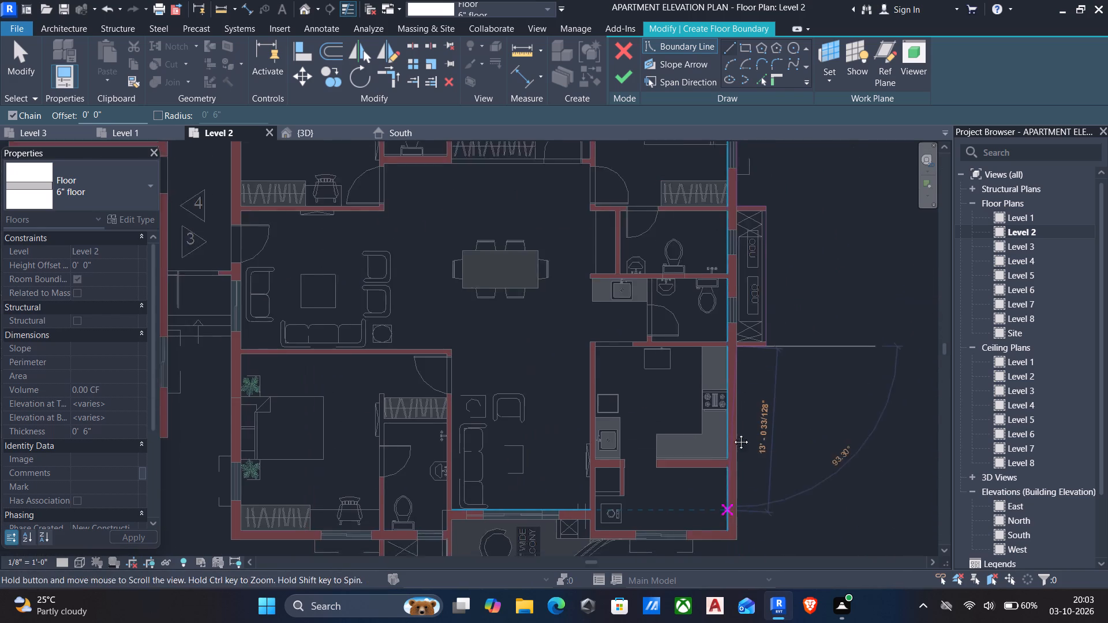
middle_click_drag(732, 433, 731, 325)
left_click(742, 353)
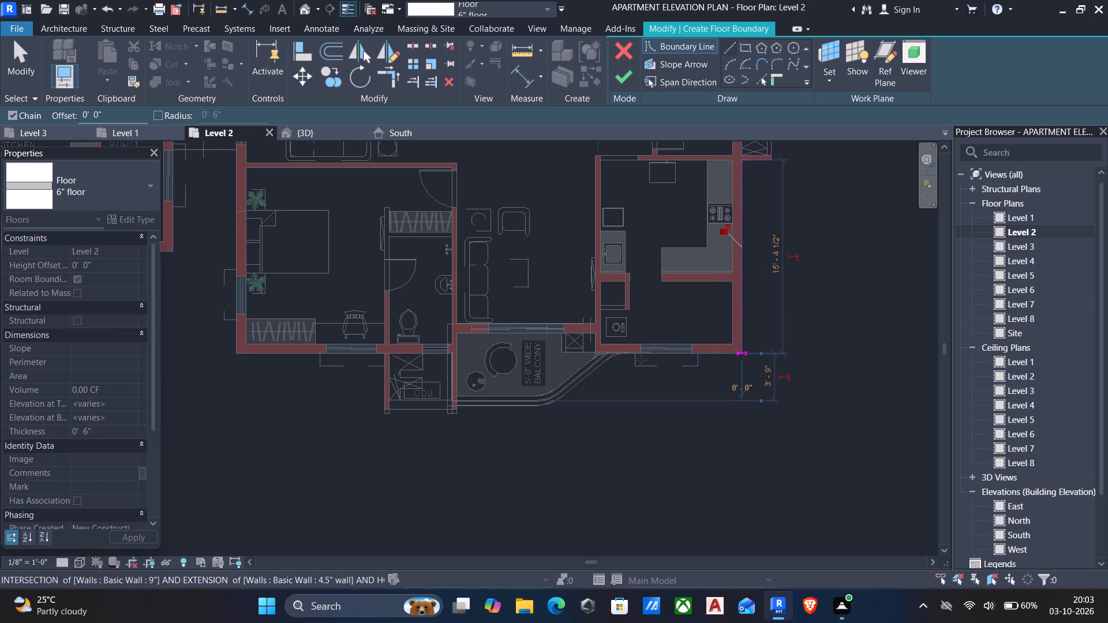
scroll(622, 357, "up", 3)
left_click(637, 353)
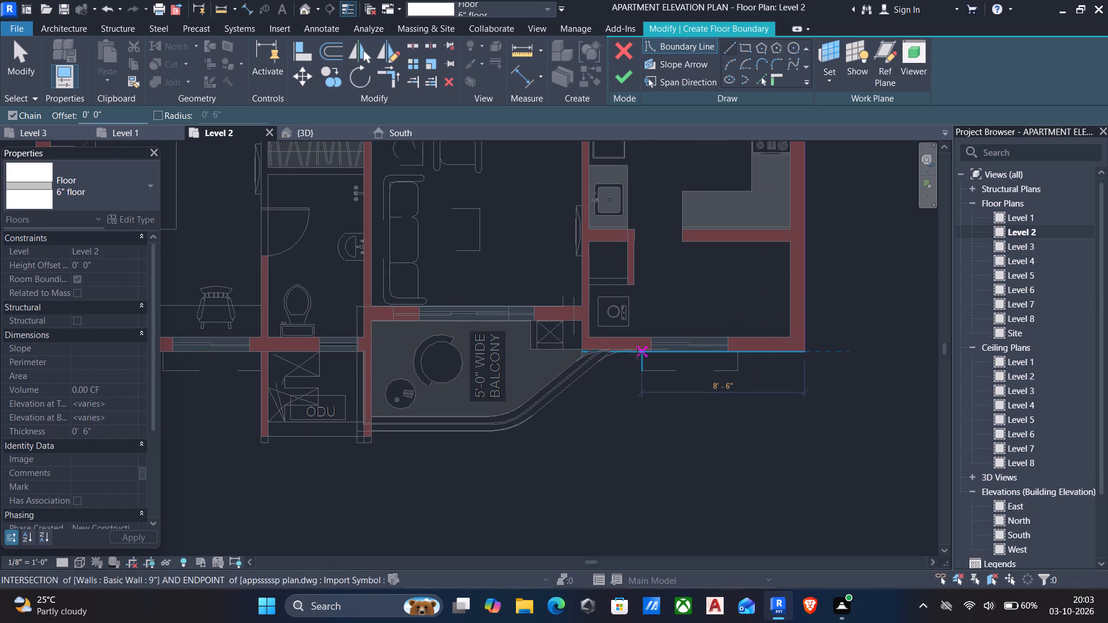
key("Escape")
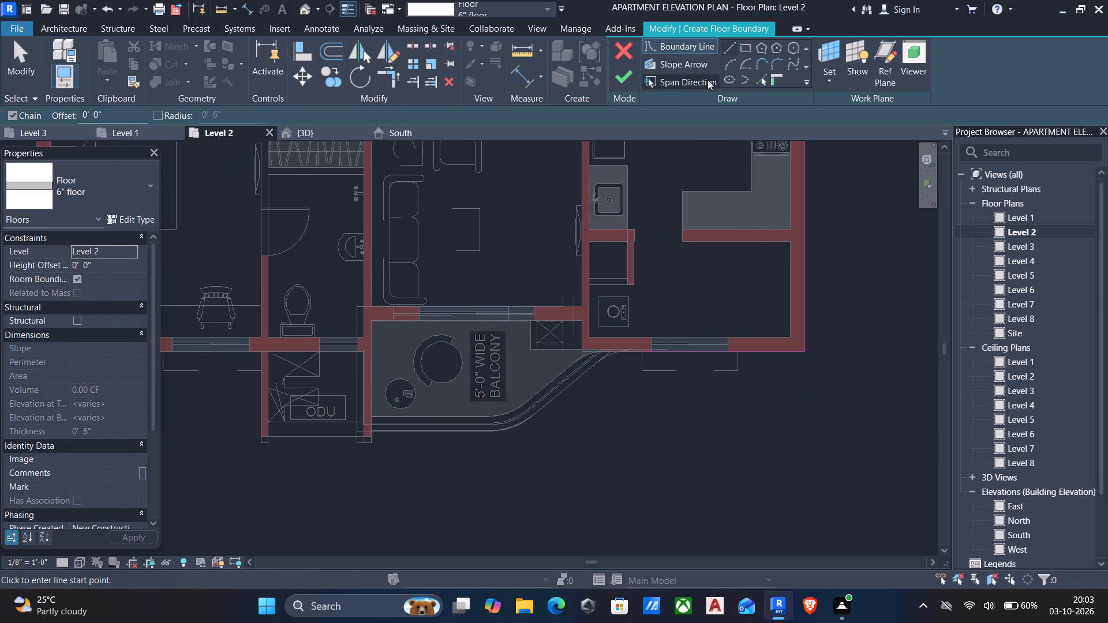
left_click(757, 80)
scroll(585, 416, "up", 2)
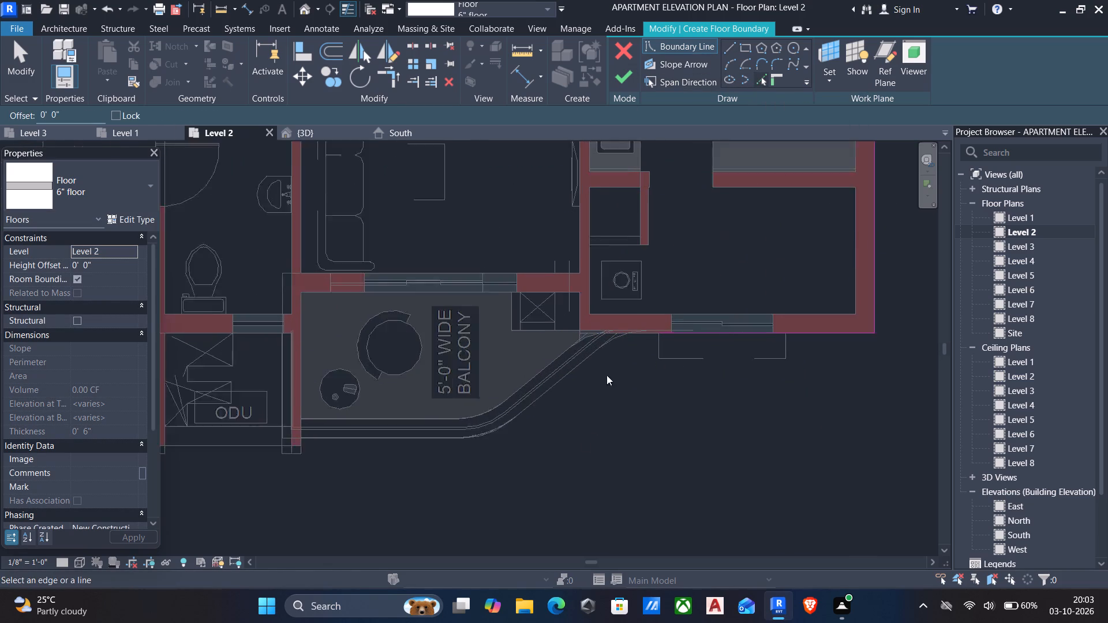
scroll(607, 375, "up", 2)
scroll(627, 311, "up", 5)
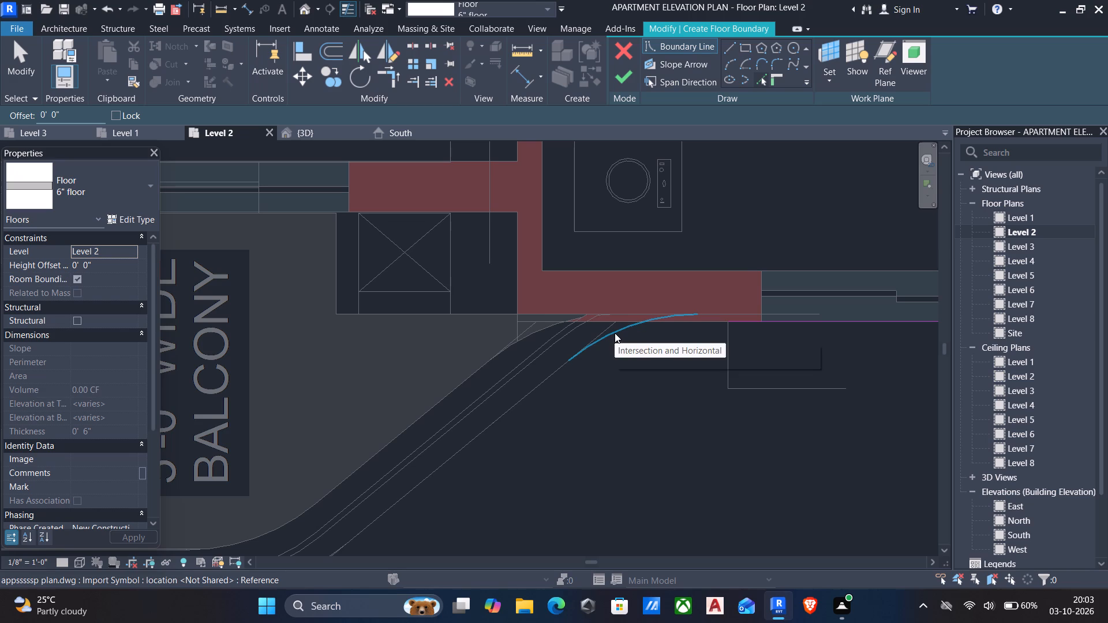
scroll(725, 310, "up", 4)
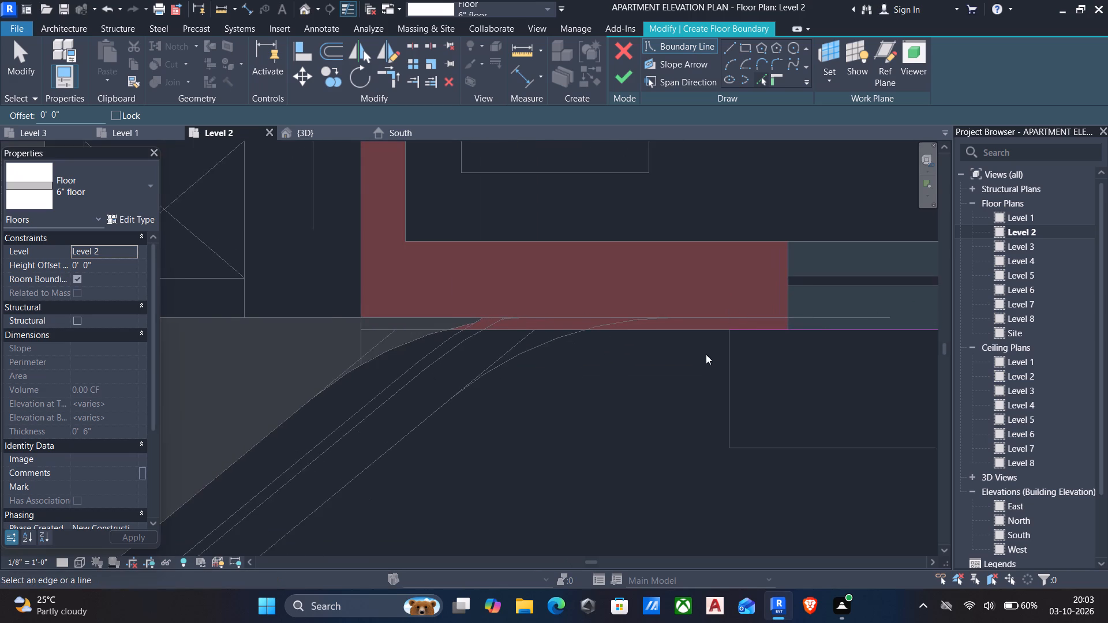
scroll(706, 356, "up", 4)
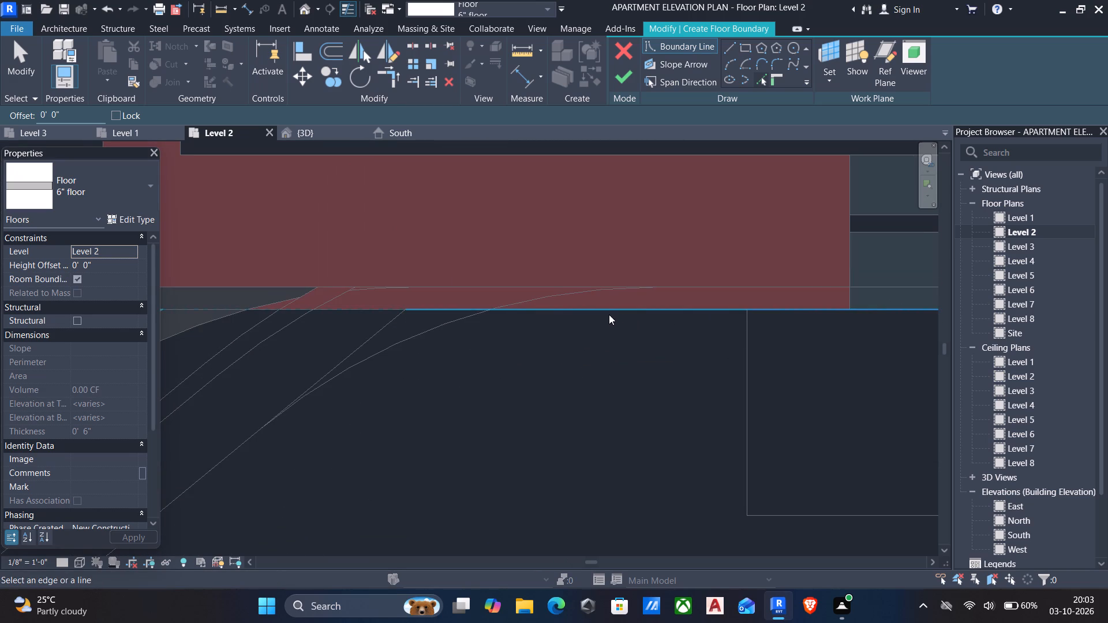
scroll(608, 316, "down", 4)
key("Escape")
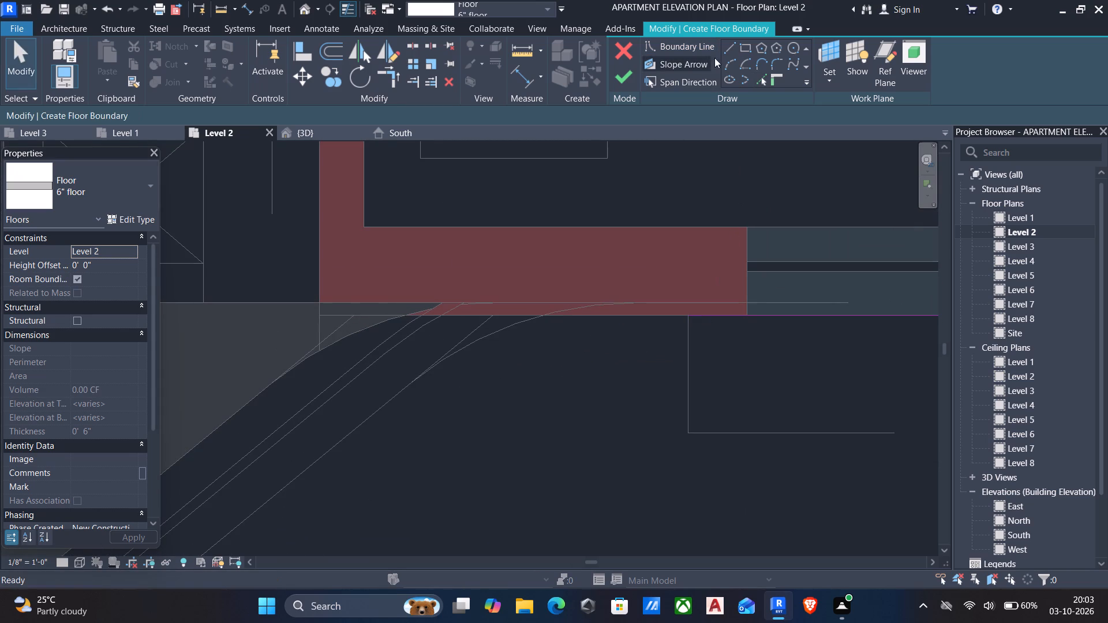
Draw a boundary line from the last endpoint along the utility wall's outer face to the balcony's diagonal outer edge.
left_click(727, 48)
scroll(714, 295, "up", 3)
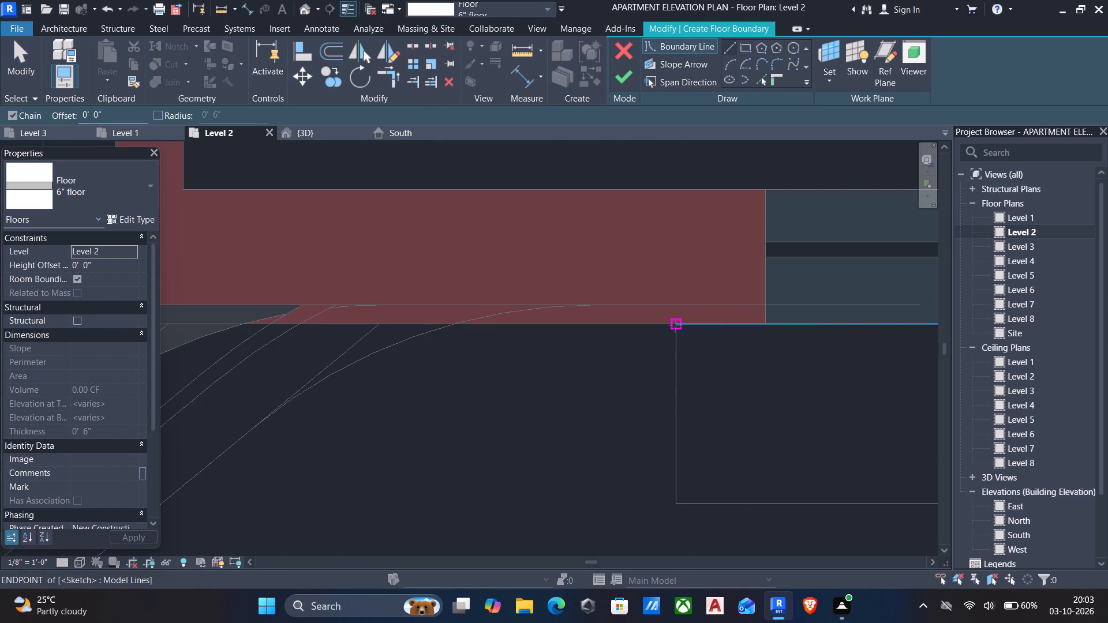
left_click(675, 326)
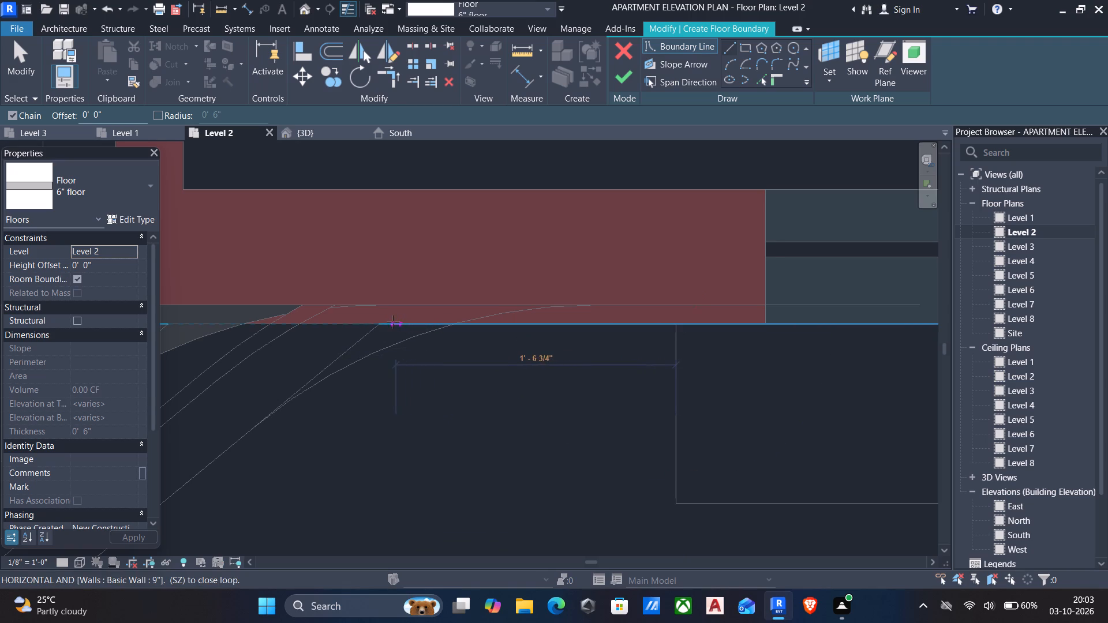
left_click(380, 321)
key("Escape")
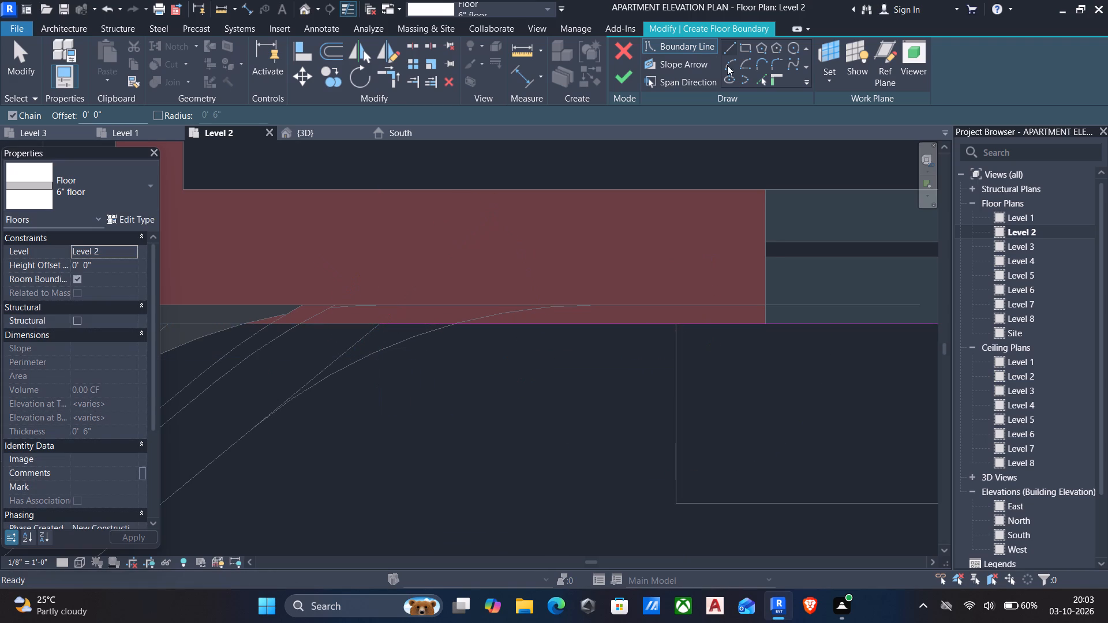
Pick the 5'-0" wide balcony's diagonal, curved and straight outer edges as floor boundary lines.
left_click(755, 77)
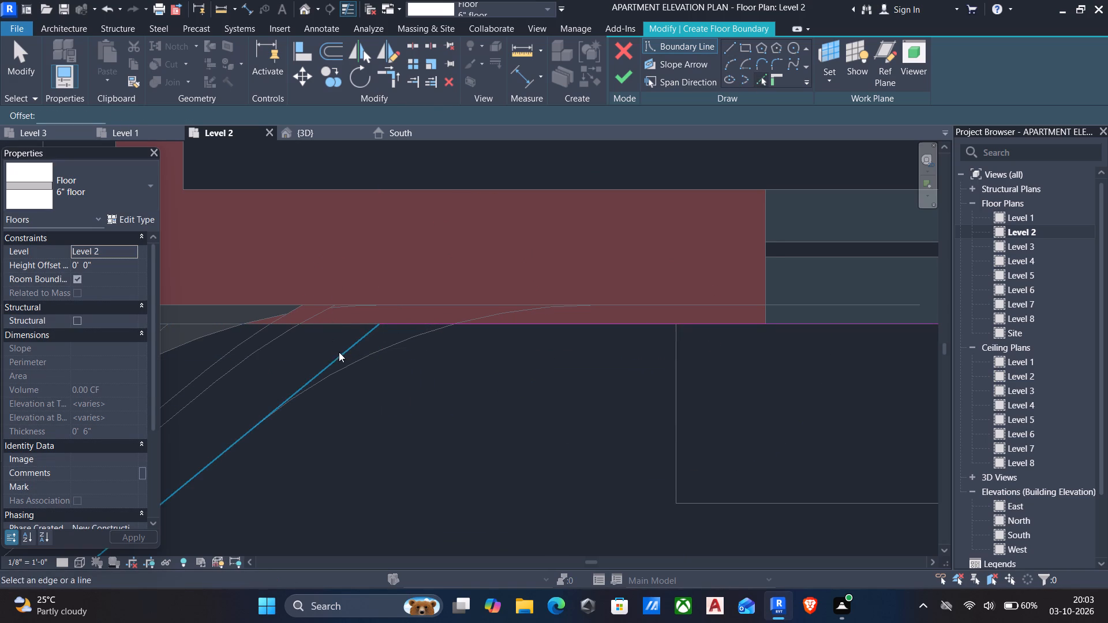
left_click(341, 356)
scroll(381, 401, "down", 2)
middle_click_drag(398, 414, 589, 293)
scroll(583, 295, "down", 6)
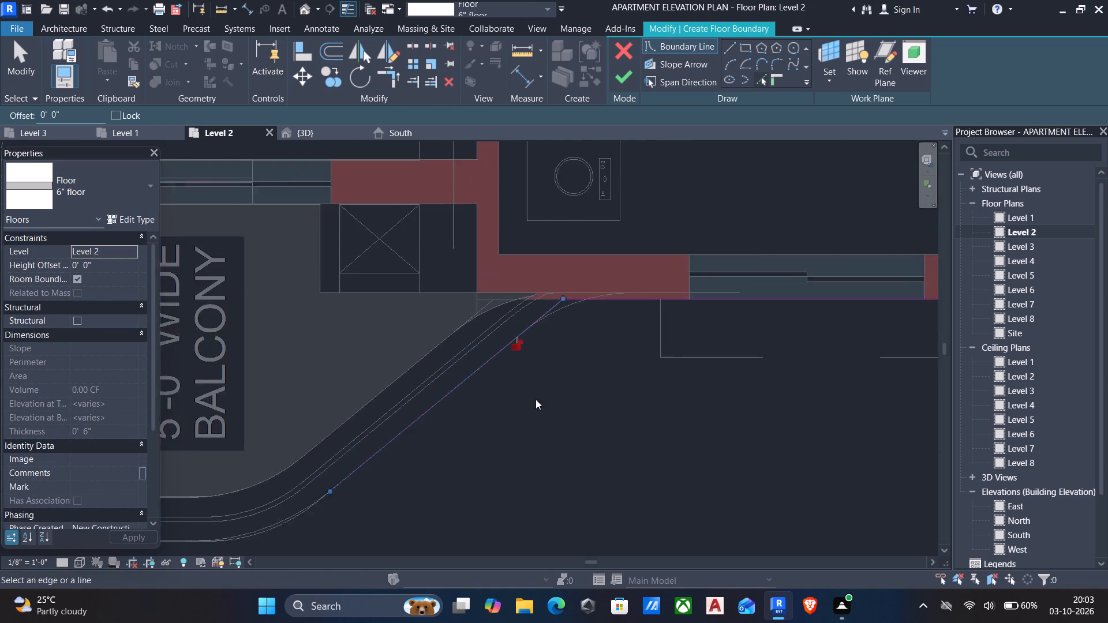
middle_click_drag(537, 399, 679, 246)
scroll(440, 359, "up", 4)
left_click(434, 361)
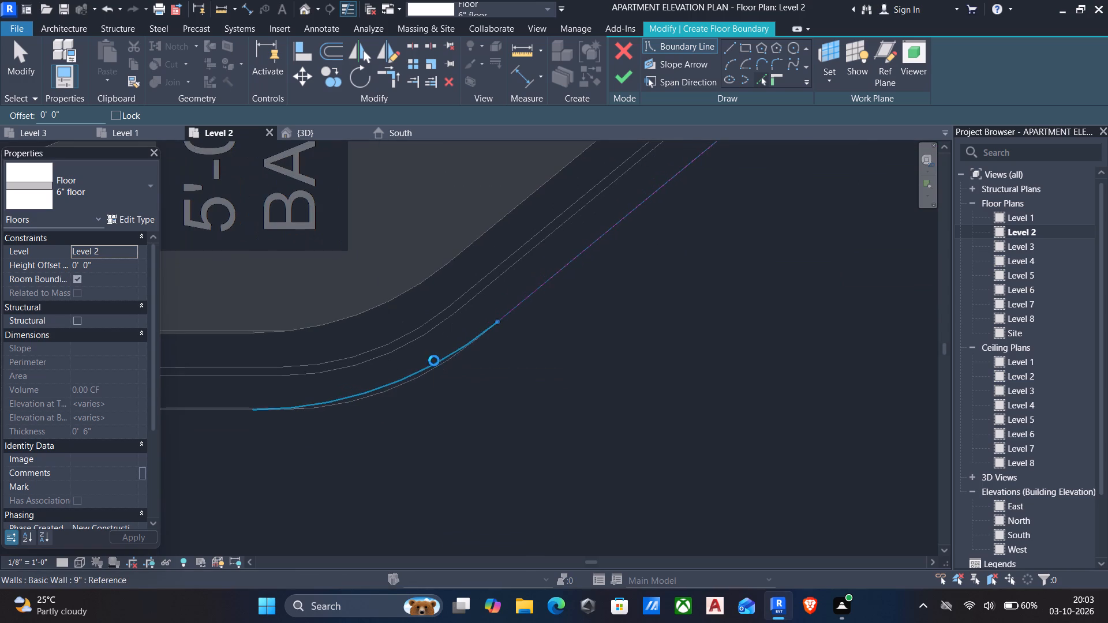
scroll(435, 371, "down", 4)
middle_click_drag(443, 388, 617, 344)
middle_click(431, 358)
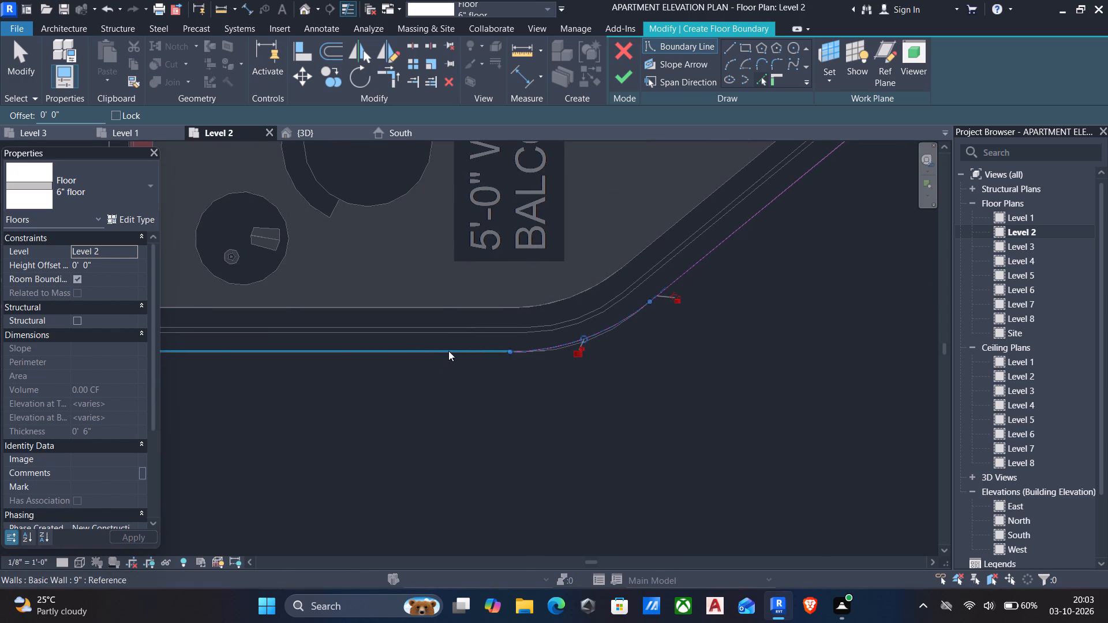
left_click(450, 348)
scroll(435, 367, "down", 2)
middle_click_drag(462, 378, 615, 362)
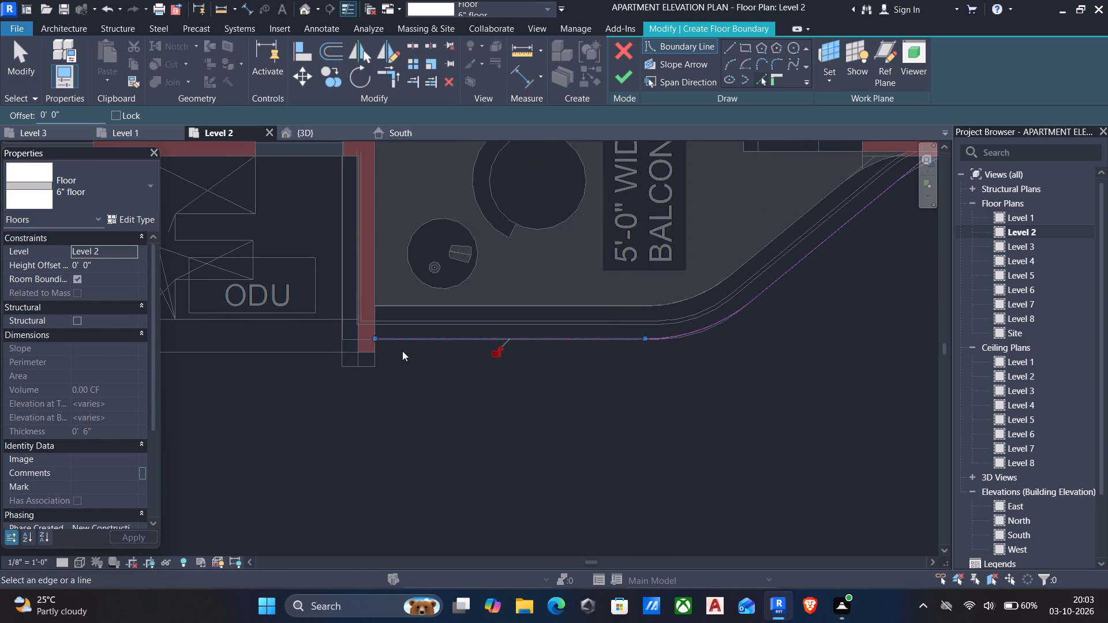
Draw boundary lines from the balcony's straight edge, about 7 1/2" down to the ODU side wall's end corner and 9" across the end.
left_click(730, 50)
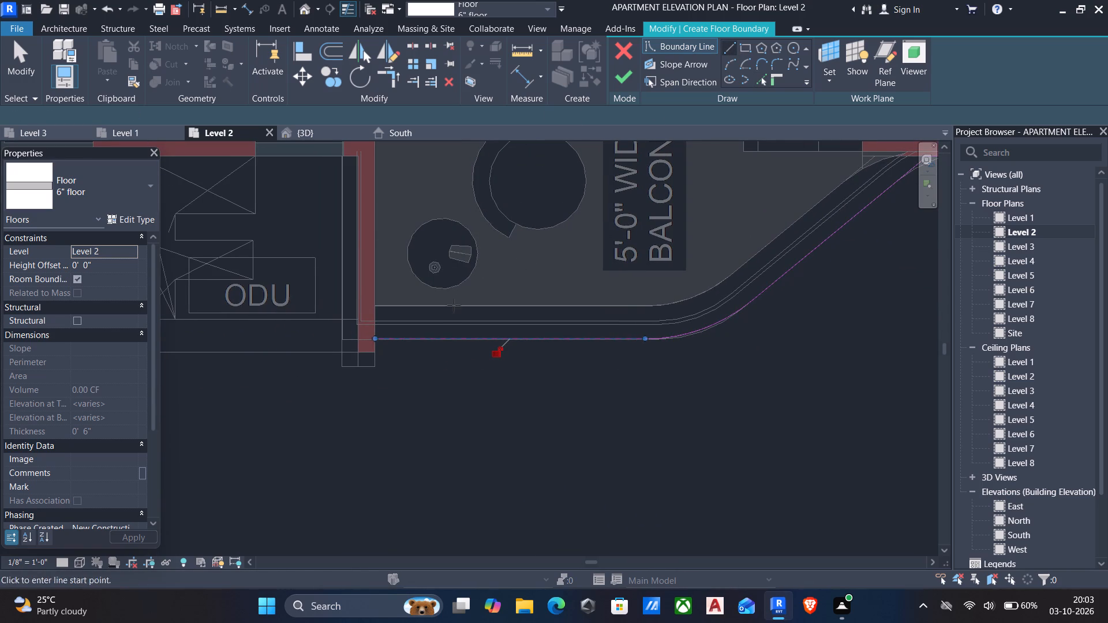
scroll(407, 352, "up", 7)
scroll(364, 314, "up", 5)
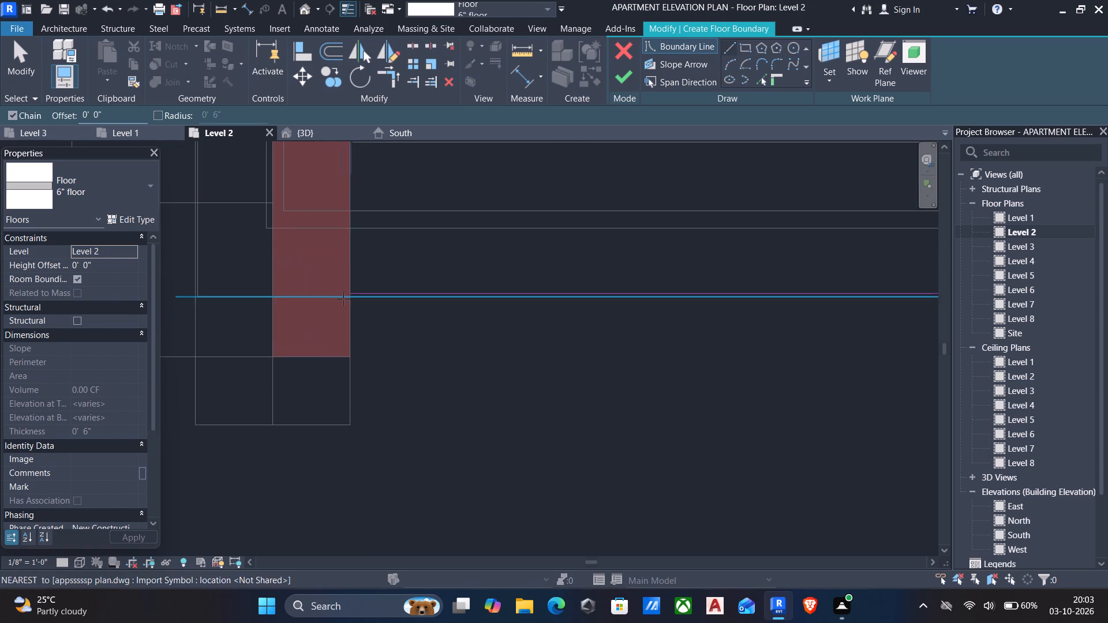
scroll(343, 299, "up", 2)
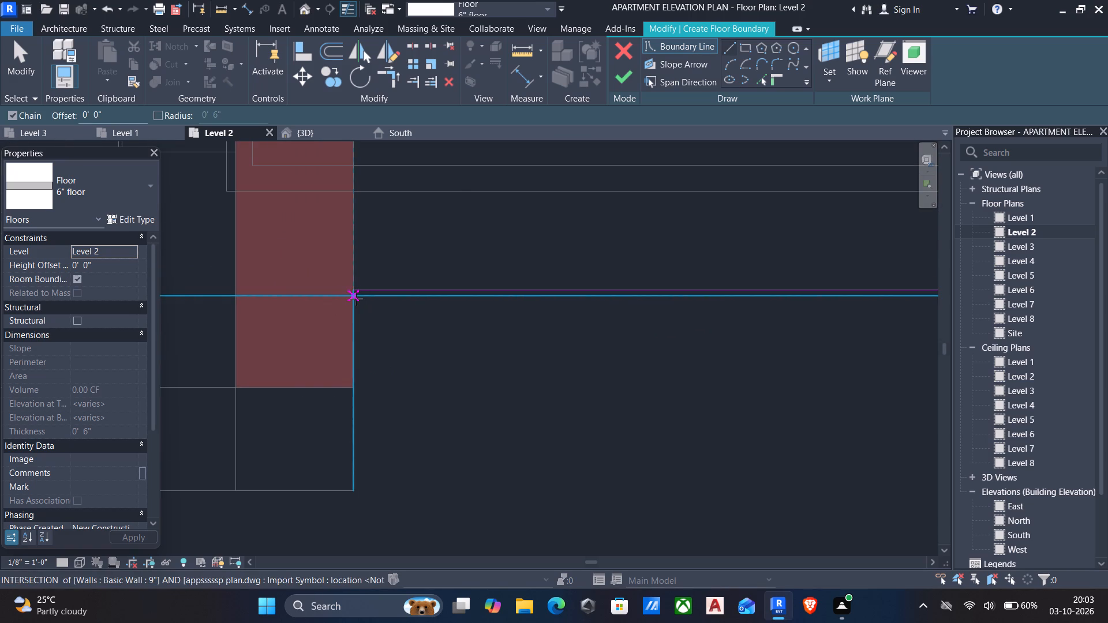
left_click_drag(356, 299, 343, 323)
left_click(350, 489)
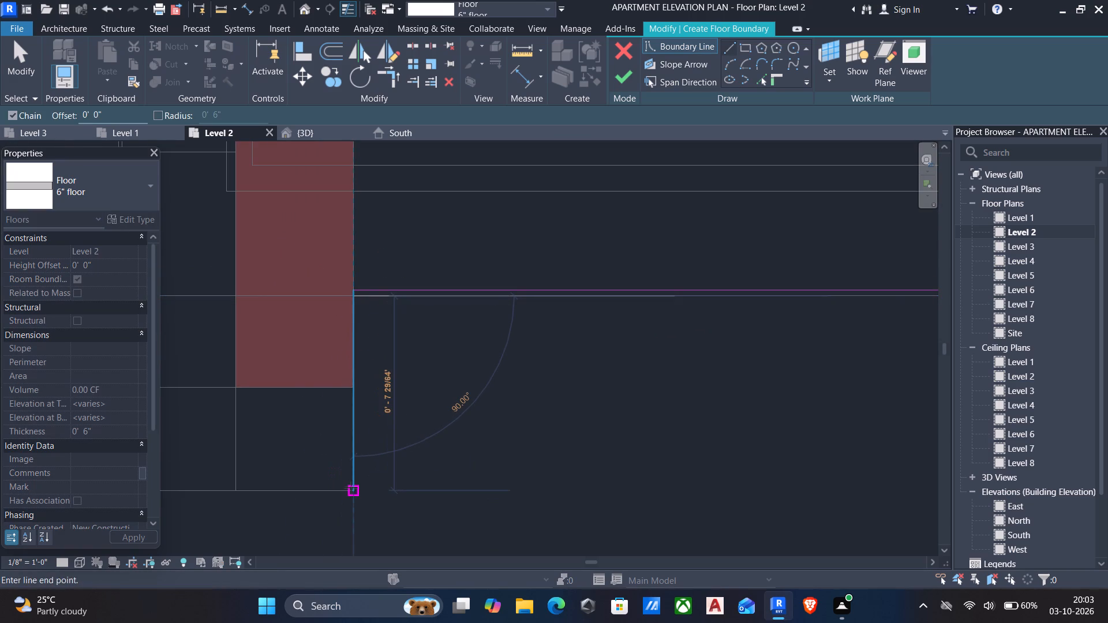
scroll(351, 487, "down", 1)
middle_click_drag(352, 488, 641, 403)
scroll(640, 403, "down", 1)
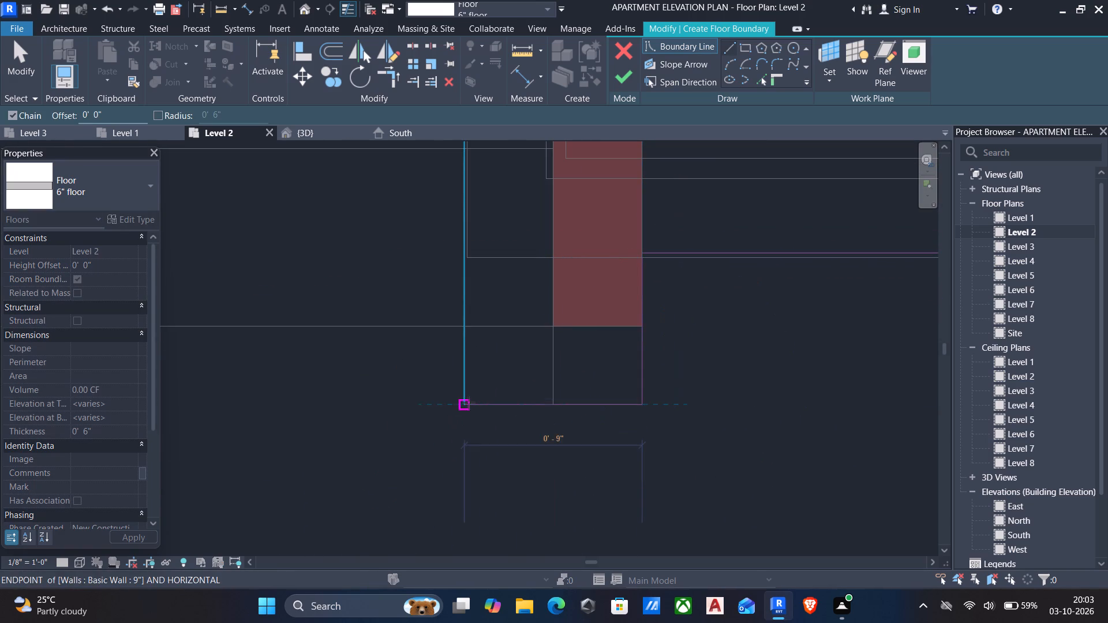
left_click(465, 405)
Continue the boundary 5'-0" across the front of the ODU ledge and about 4'-8" back to the building's outer wall.
middle_click_drag(485, 271, 488, 384)
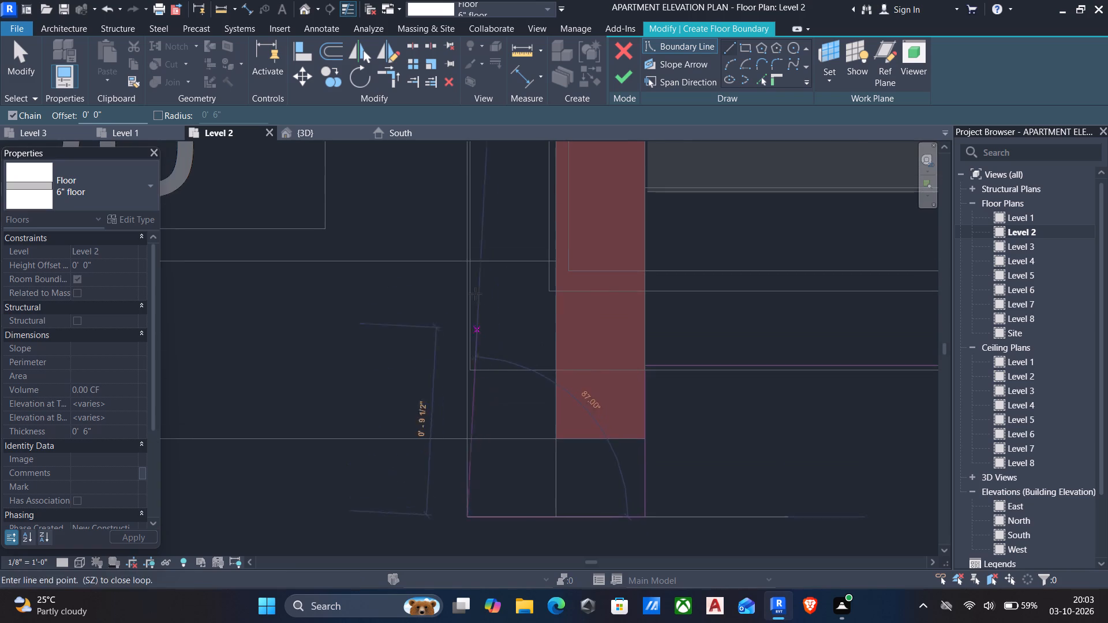
scroll(473, 292, "down", 4)
middle_click_drag(467, 277, 462, 411)
scroll(462, 411, "down", 4)
scroll(471, 302, "down", 4)
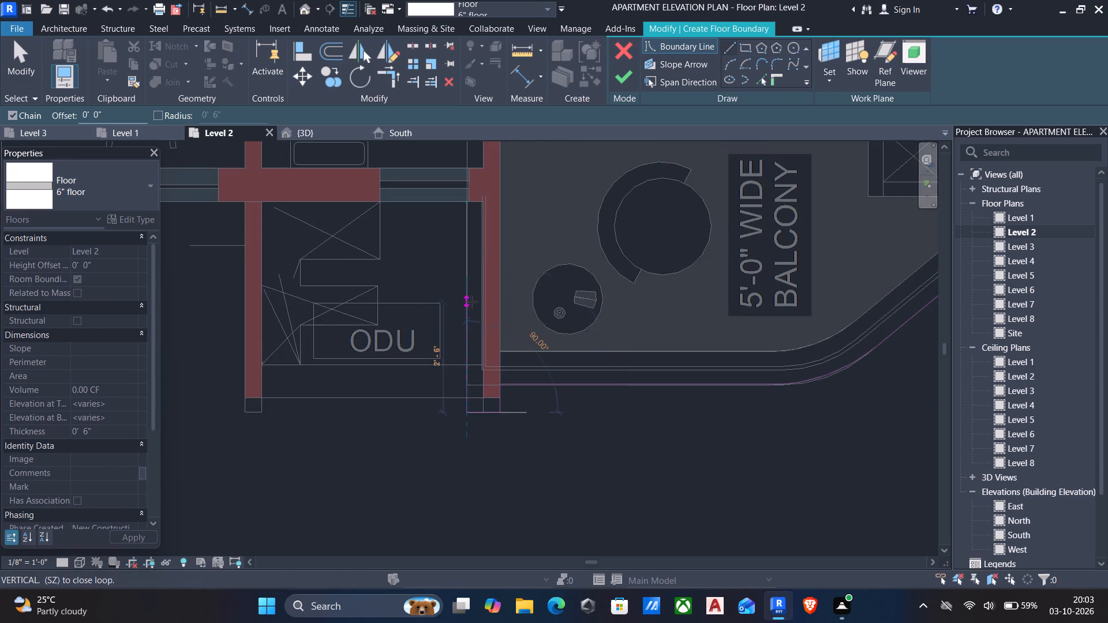
middle_click_drag(471, 293, 472, 382)
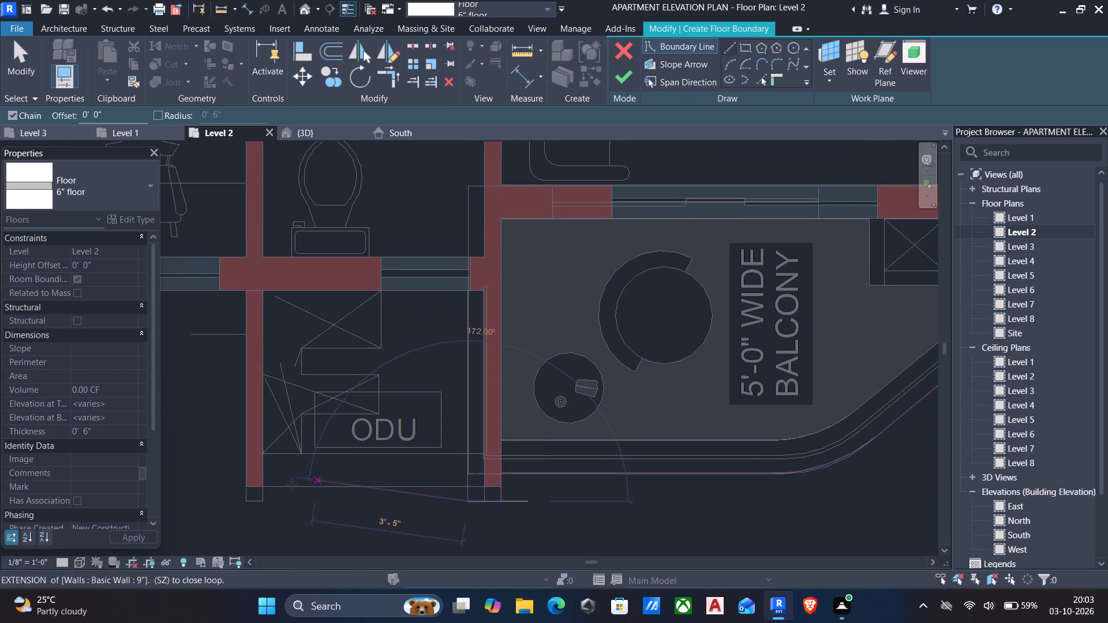
scroll(245, 500, "up", 3)
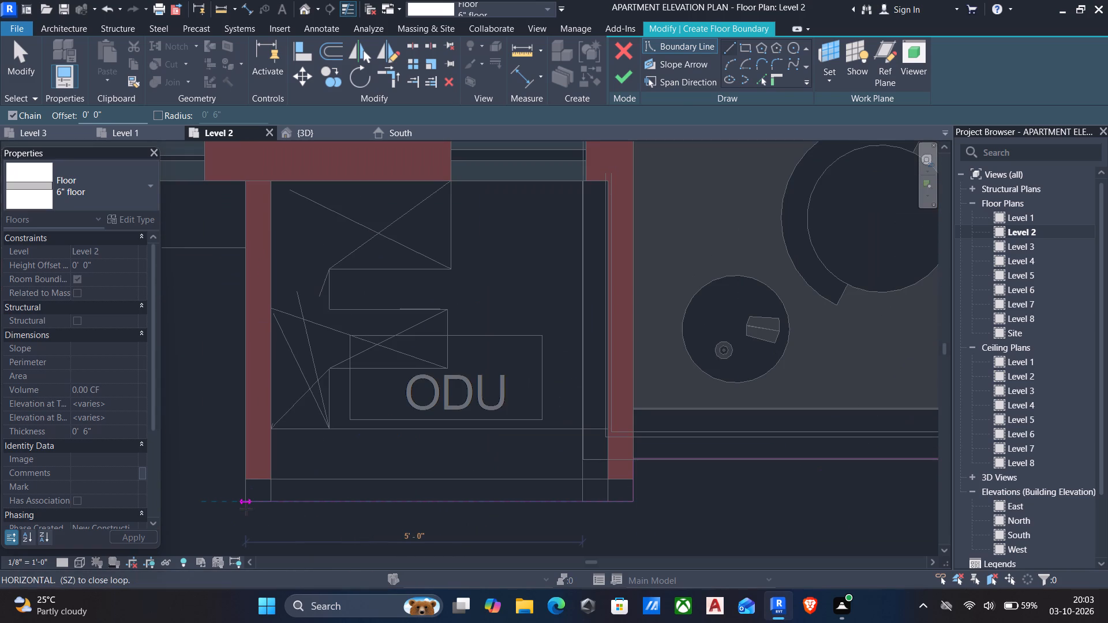
left_click(246, 508)
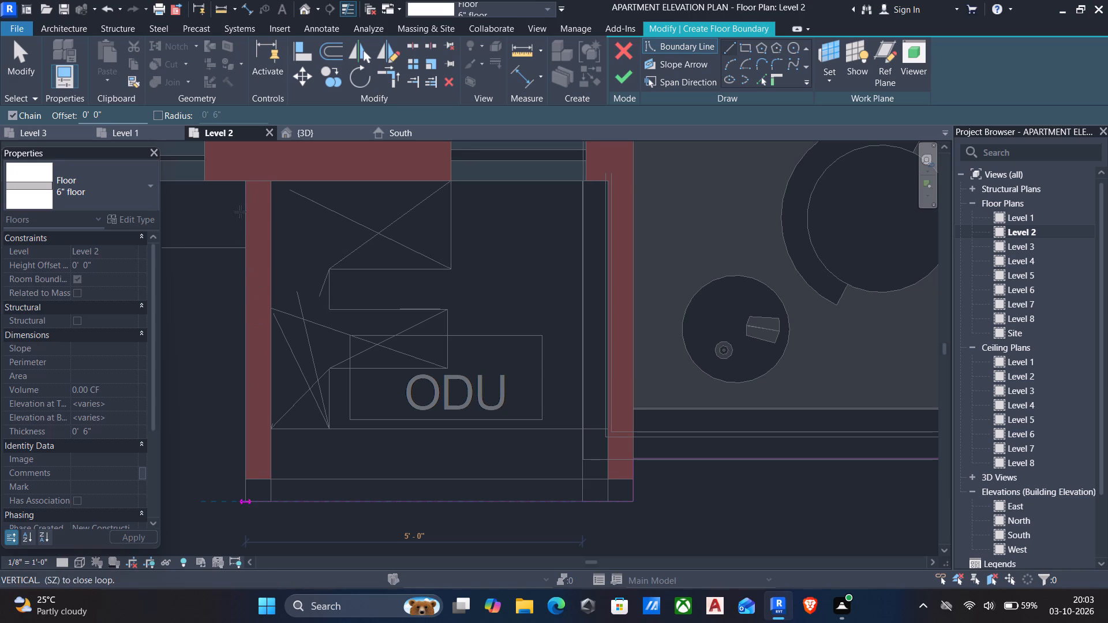
scroll(244, 199, "up", 1)
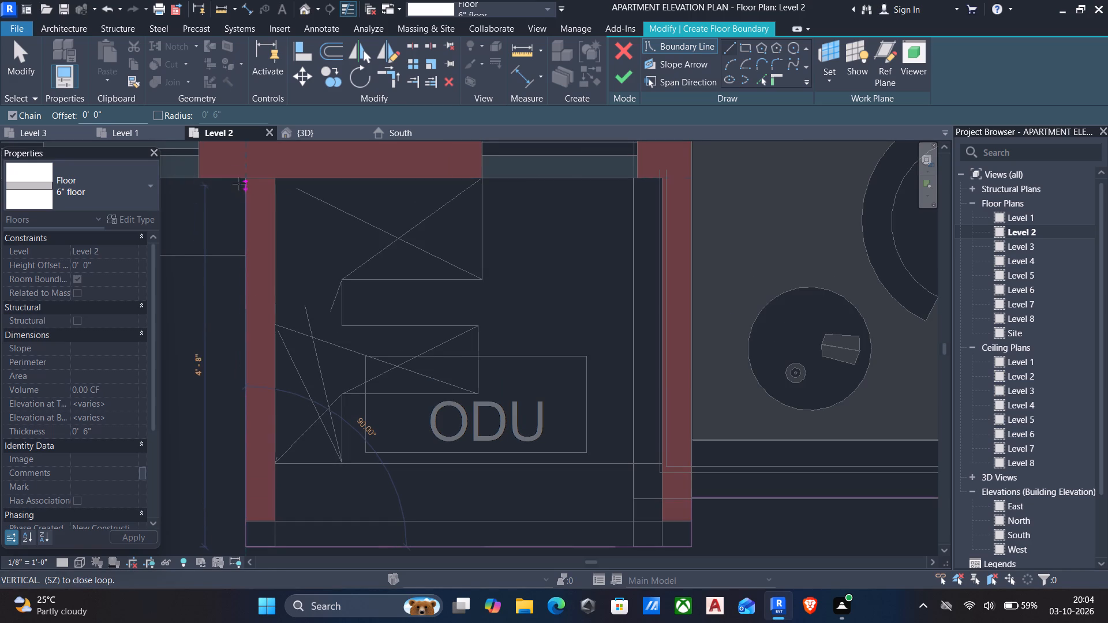
left_click(242, 181)
Continue the boundary along the outer face of the bedroom's window wall to the building corner.
scroll(245, 201, "down", 1)
middle_click_drag(248, 228, 499, 276)
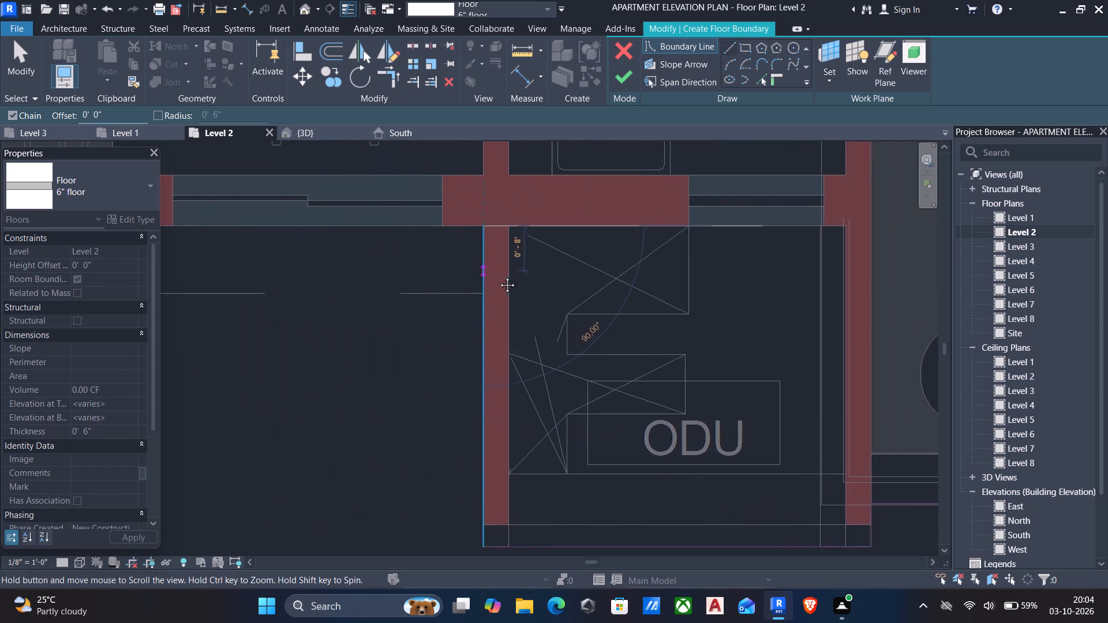
middle_click_drag(499, 276, 774, 343)
middle_click_drag(462, 321, 492, 330)
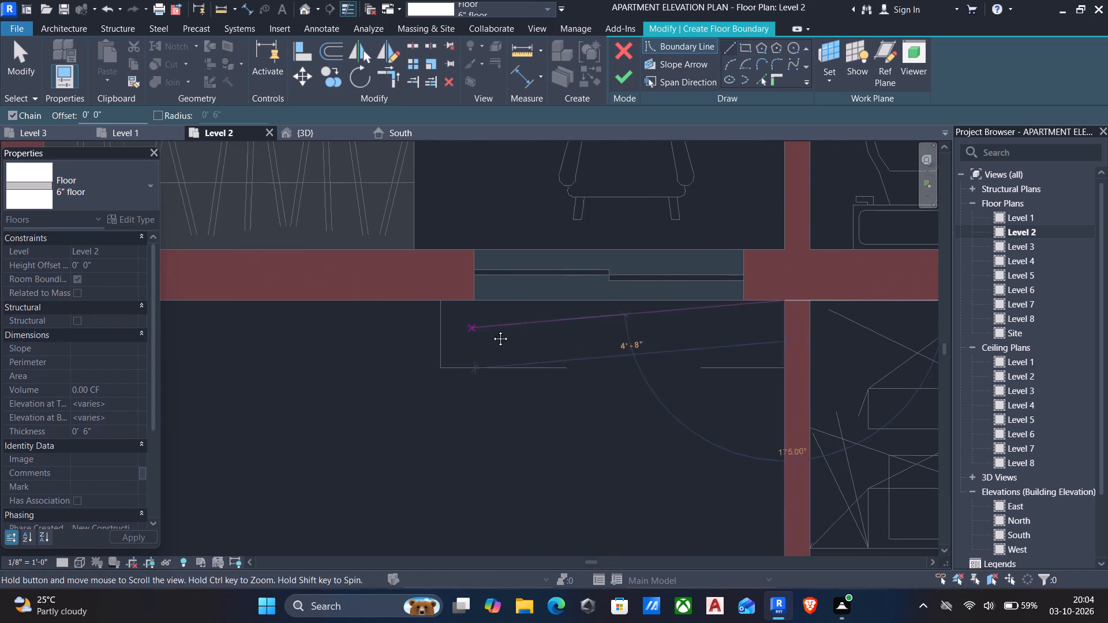
middle_click_drag(492, 330, 582, 348)
scroll(583, 348, "down", 1)
scroll(474, 345, "down", 4)
middle_click_drag(474, 354, 640, 394)
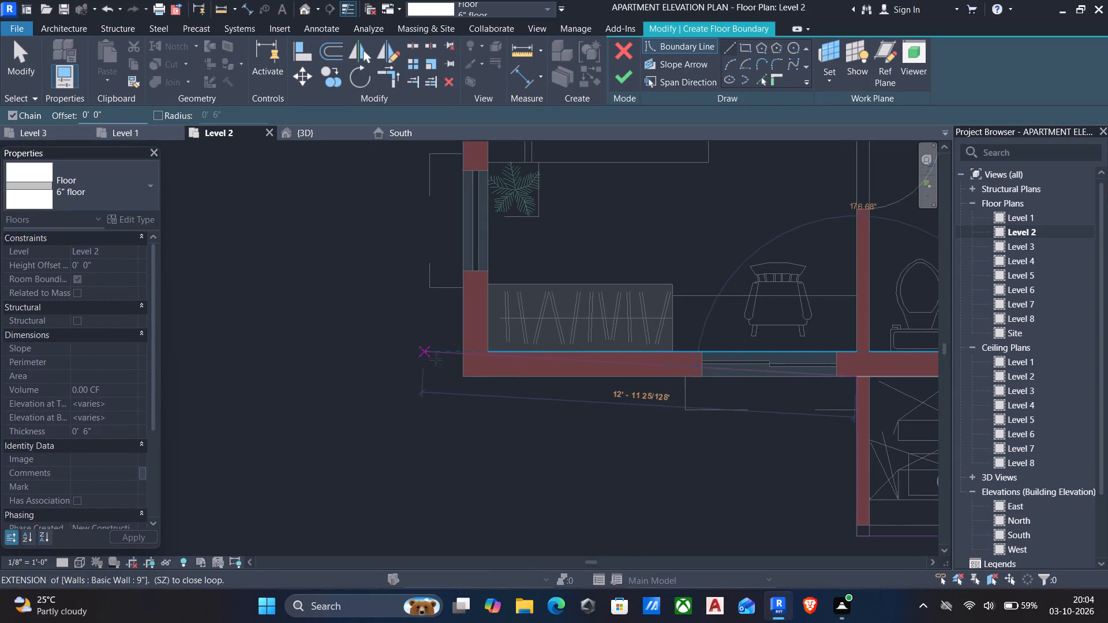
left_click(464, 378)
Continue the boundary along the bedroom and living side wall to the 4.5" wall beside entrance 3, and across the passage to the utility wall.
middle_click_drag(455, 331, 469, 511)
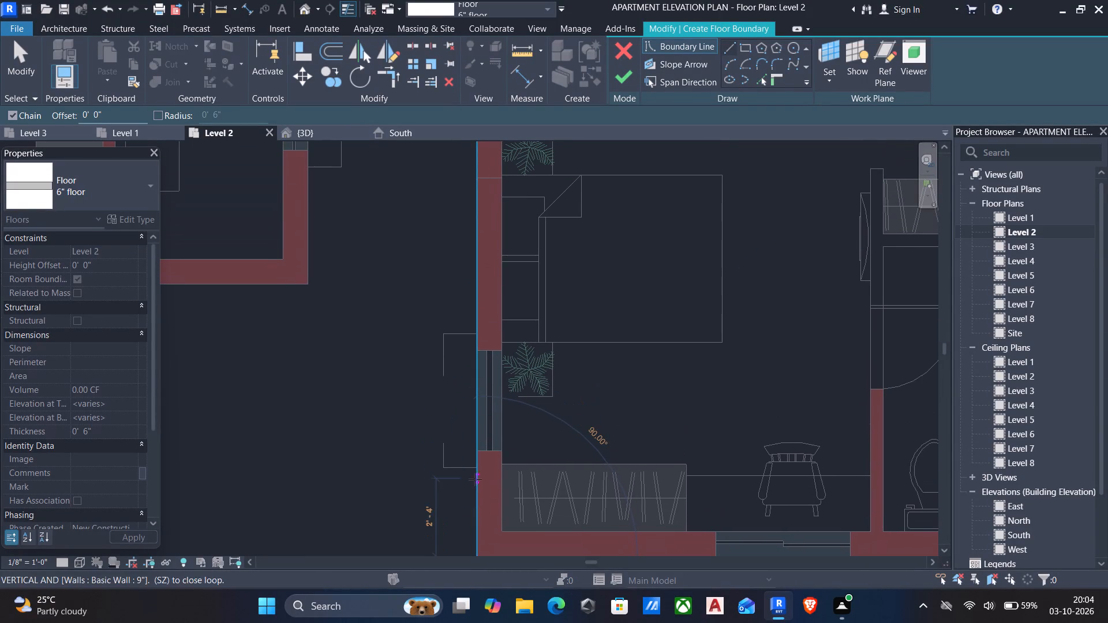
middle_click_drag(480, 336, 483, 540)
scroll(521, 446, "down", 2)
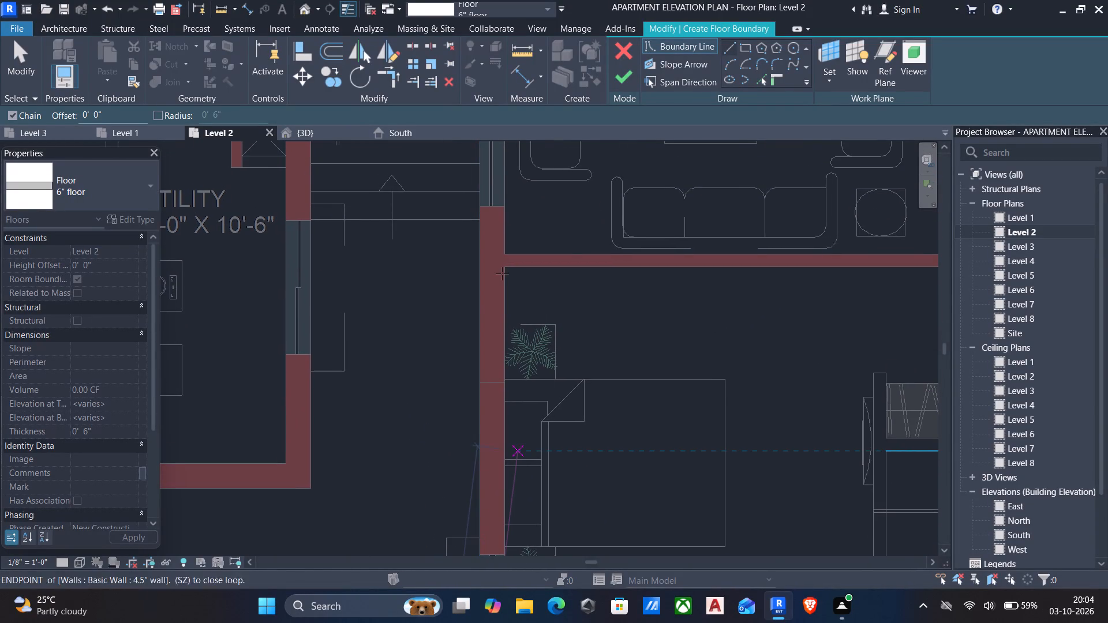
scroll(501, 271, "down", 1)
middle_click_drag(499, 294, 493, 434)
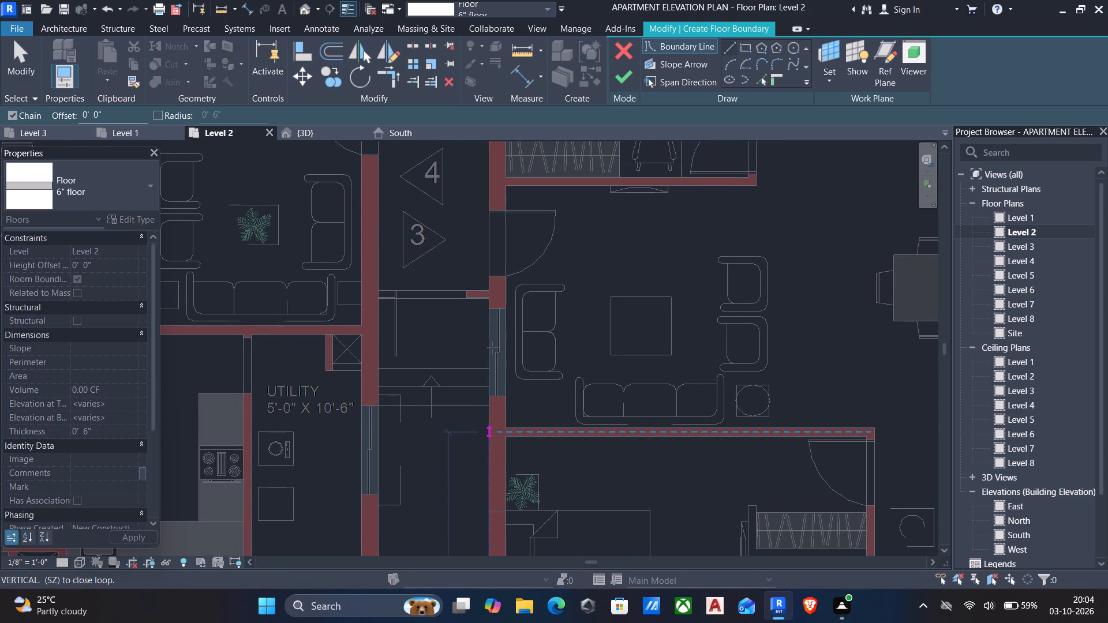
scroll(491, 346, "down", 1)
middle_click_drag(487, 362, 491, 440)
scroll(491, 440, "down", 6)
middle_click_drag(488, 424, 492, 489)
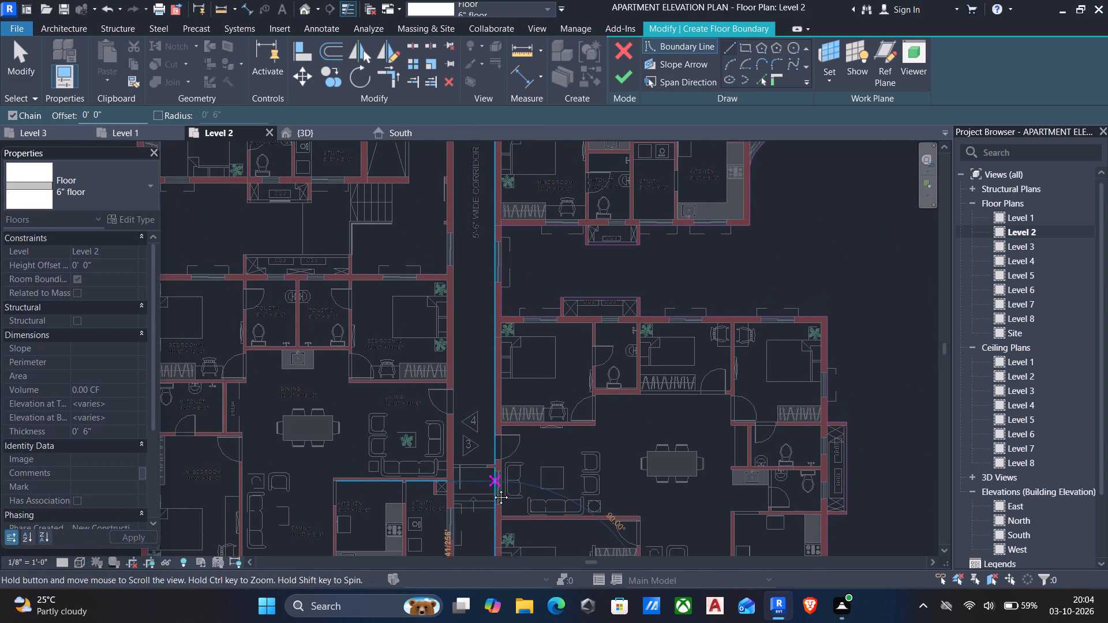
middle_click_drag(492, 489, 495, 394)
scroll(492, 392, "up", 10)
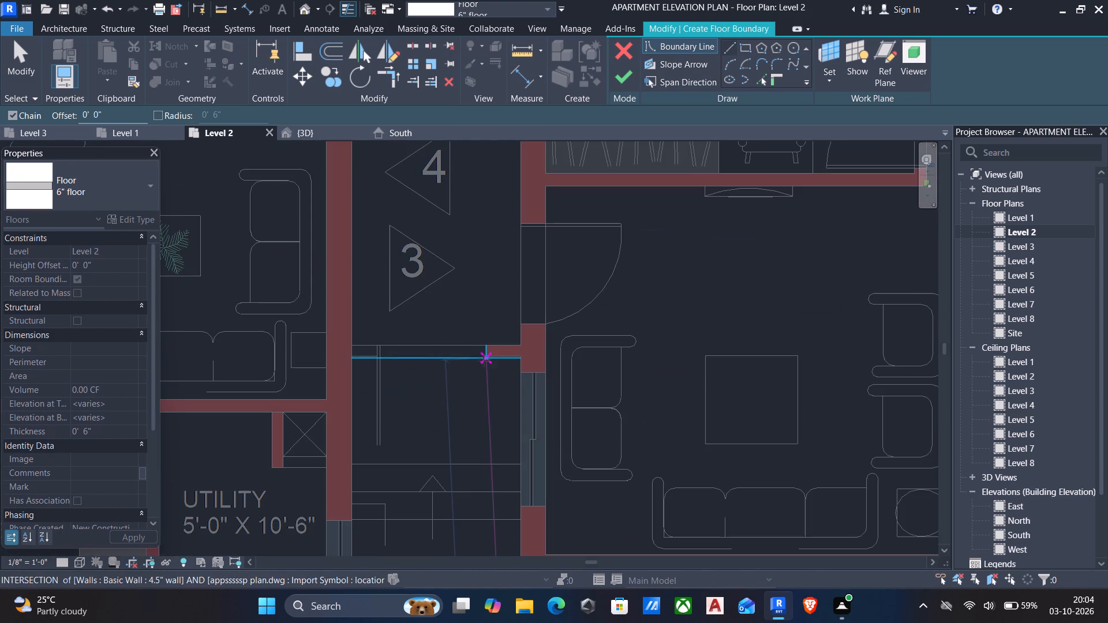
left_click(518, 359)
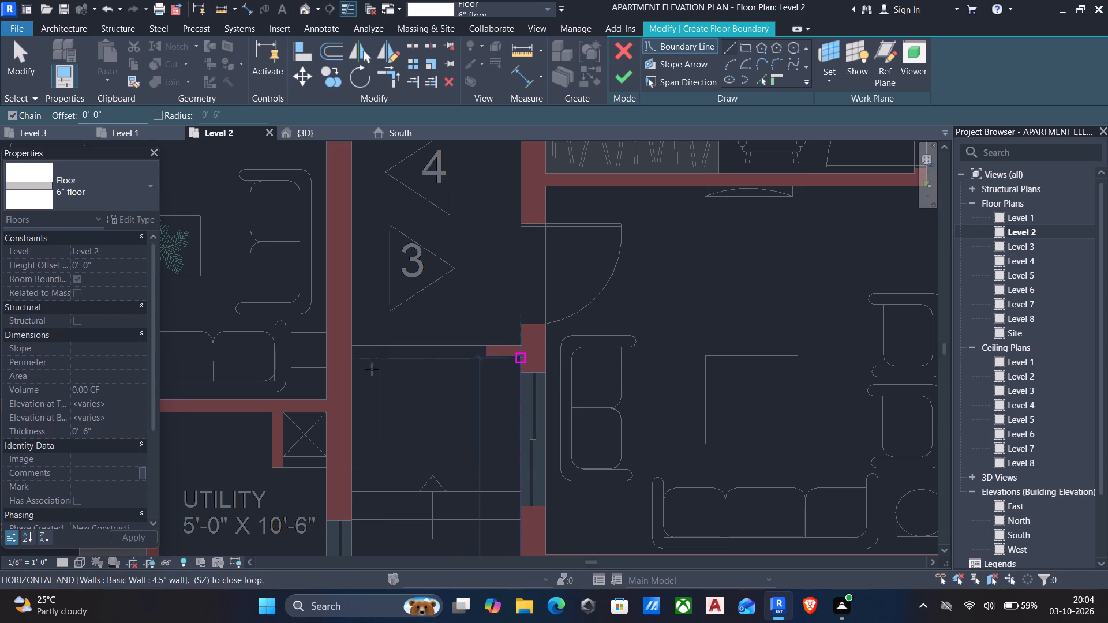
left_click(356, 359)
Continue the boundary about 12'-10 1/2" along the utility's side wall and 13'-9" along the utility and kitchen outer wall to the balcony parapet.
middle_click_drag(346, 447, 431, 305)
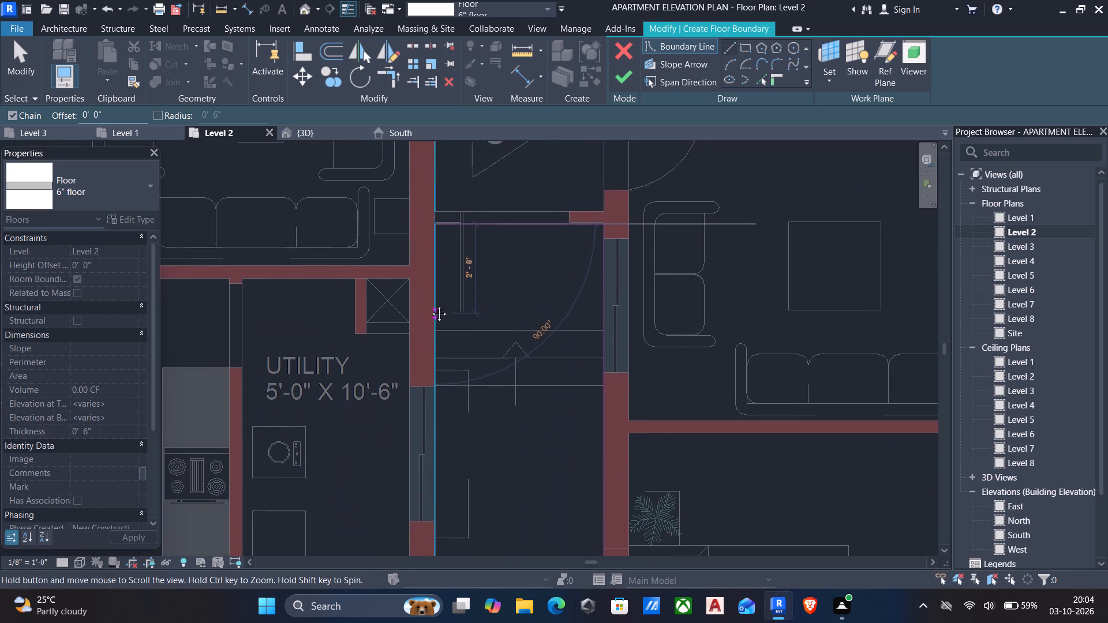
middle_click_drag(431, 305, 431, 303)
middle_click_drag(450, 425, 461, 306)
scroll(447, 370, "down", 2)
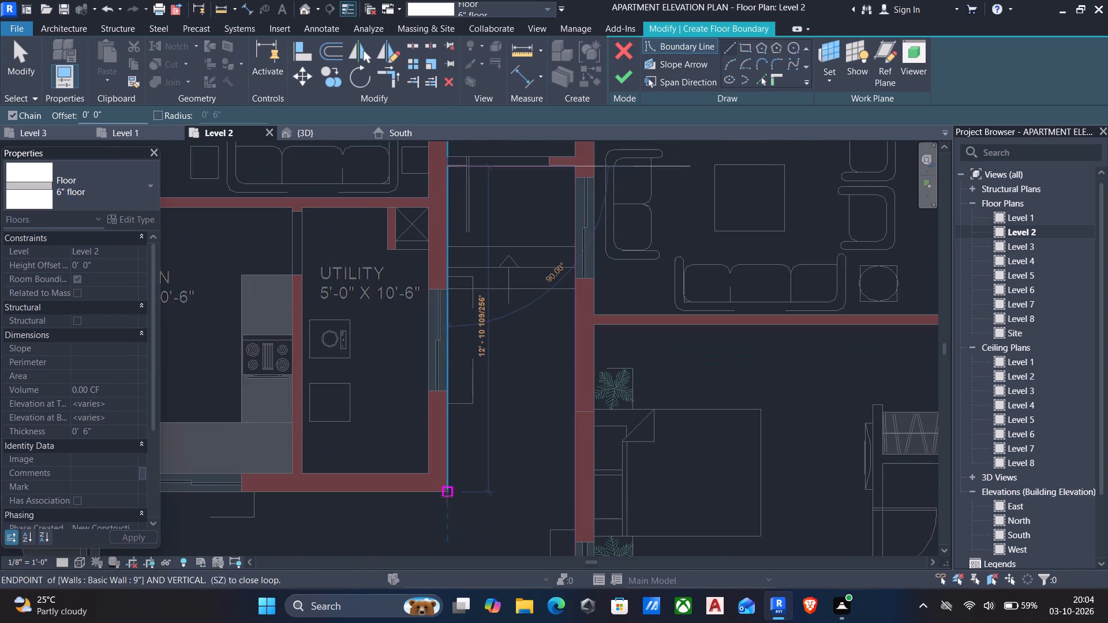
left_click(447, 495)
middle_click_drag(435, 497, 739, 456)
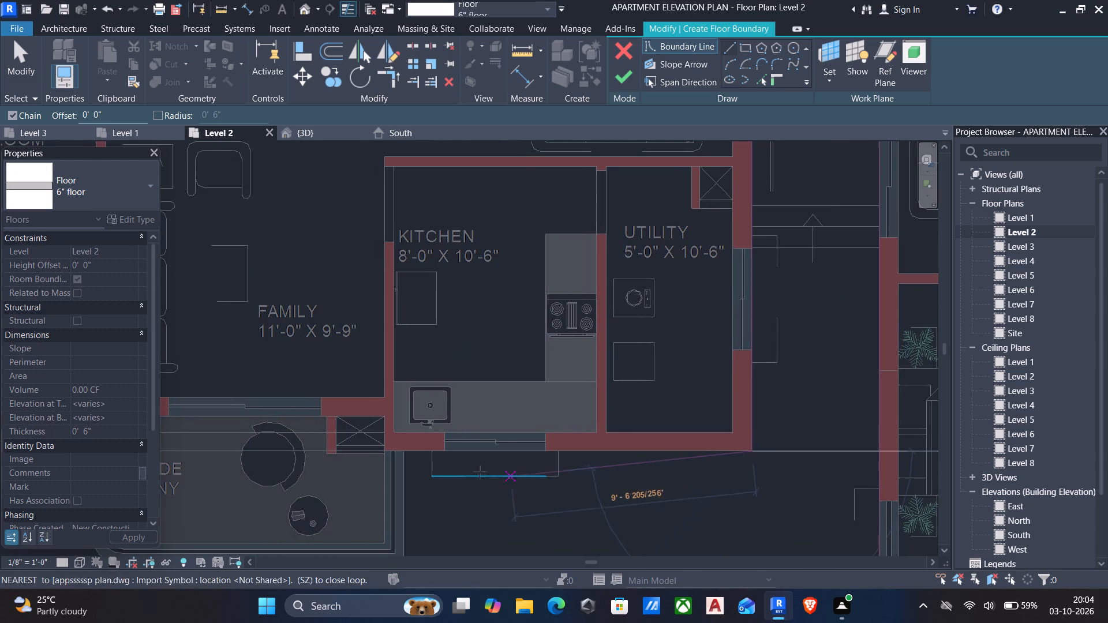
scroll(421, 460, "up", 5)
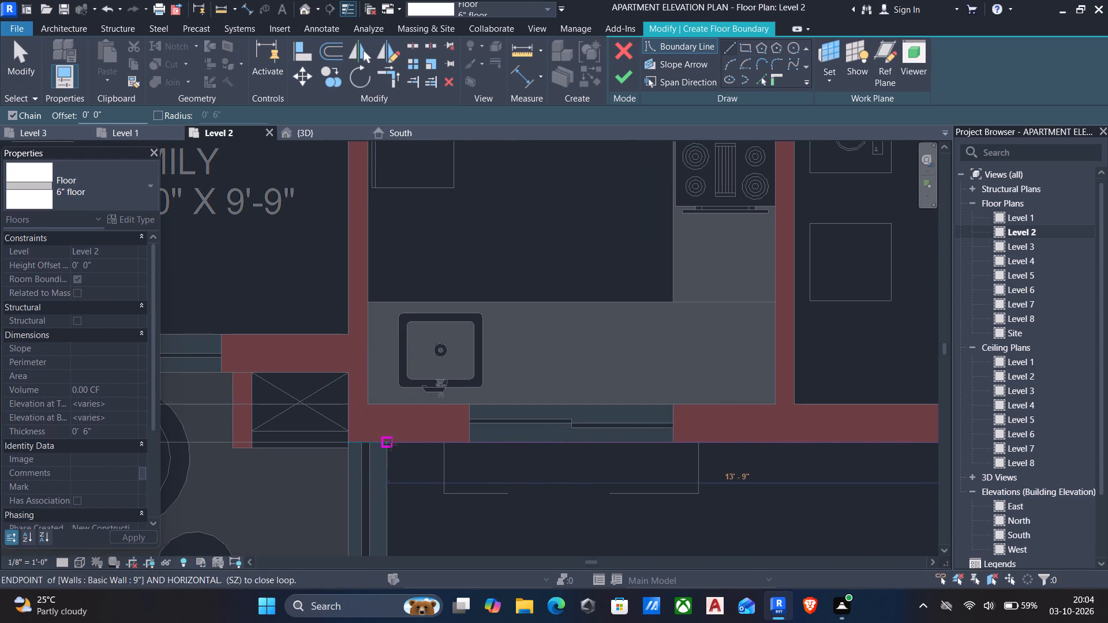
left_click(391, 444)
Trace the adjoining 5'-0" wide balcony's outer edge, 4'-4 1/2" along its side and 10'-10 1/2" along its front.
scroll(396, 477, "down", 1)
middle_click_drag(399, 484, 510, 298)
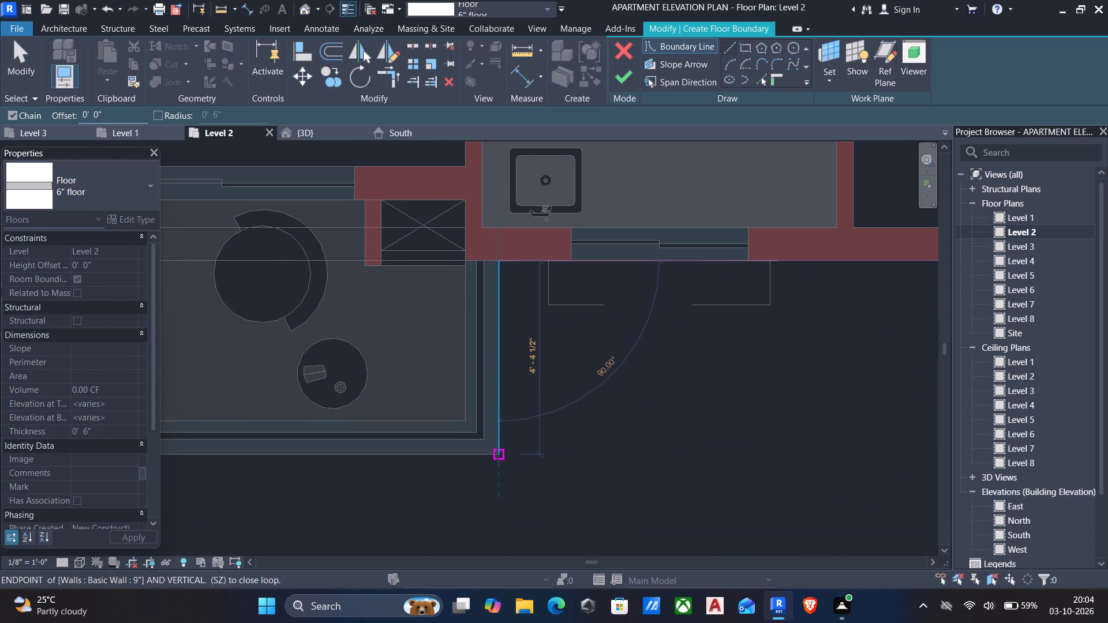
left_click(497, 453)
middle_click_drag(484, 485, 651, 433)
middle_click_drag(503, 434, 663, 427)
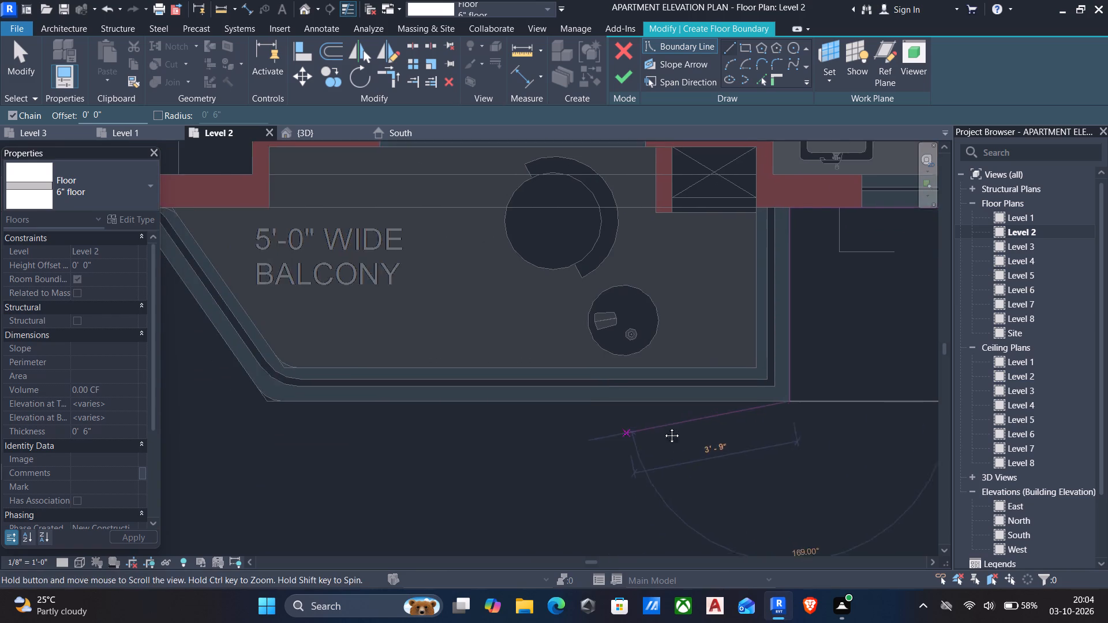
middle_click_drag(663, 427, 677, 425)
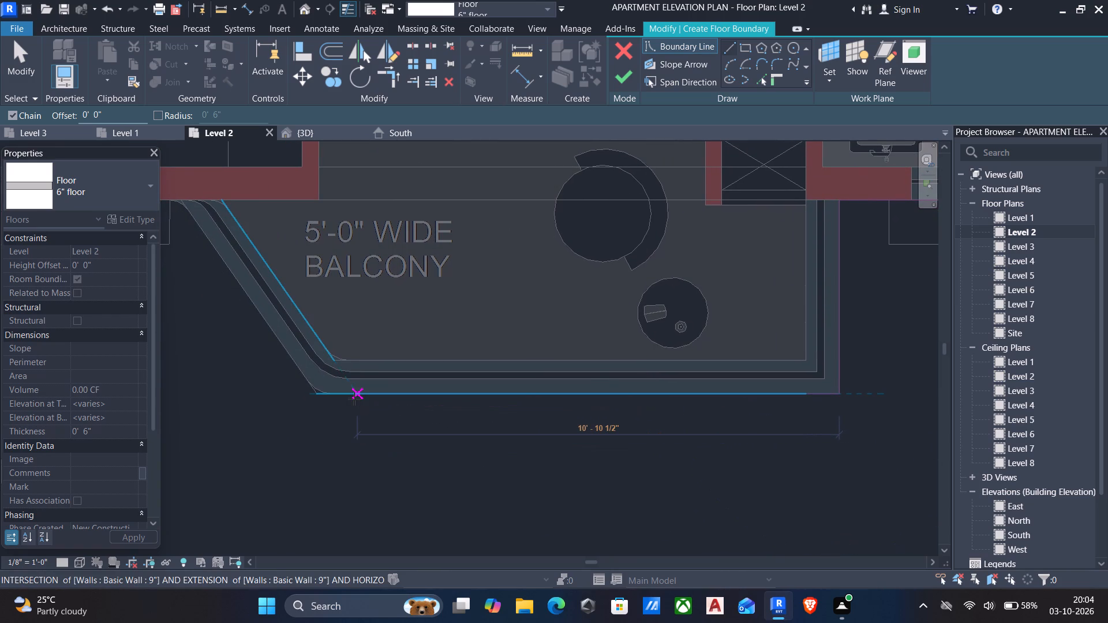
left_click(354, 399)
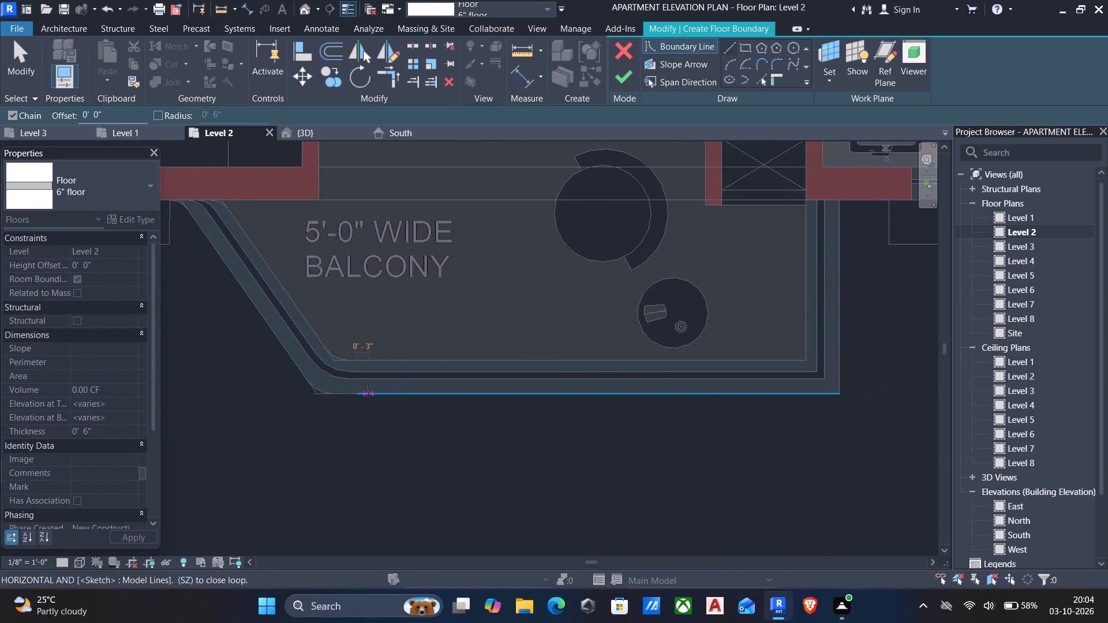
key("Escape")
key("Escape")
Draw a short boundary line extending the balcony's front edge to the corner where its diagonal side begins.
scroll(322, 407, "up", 2)
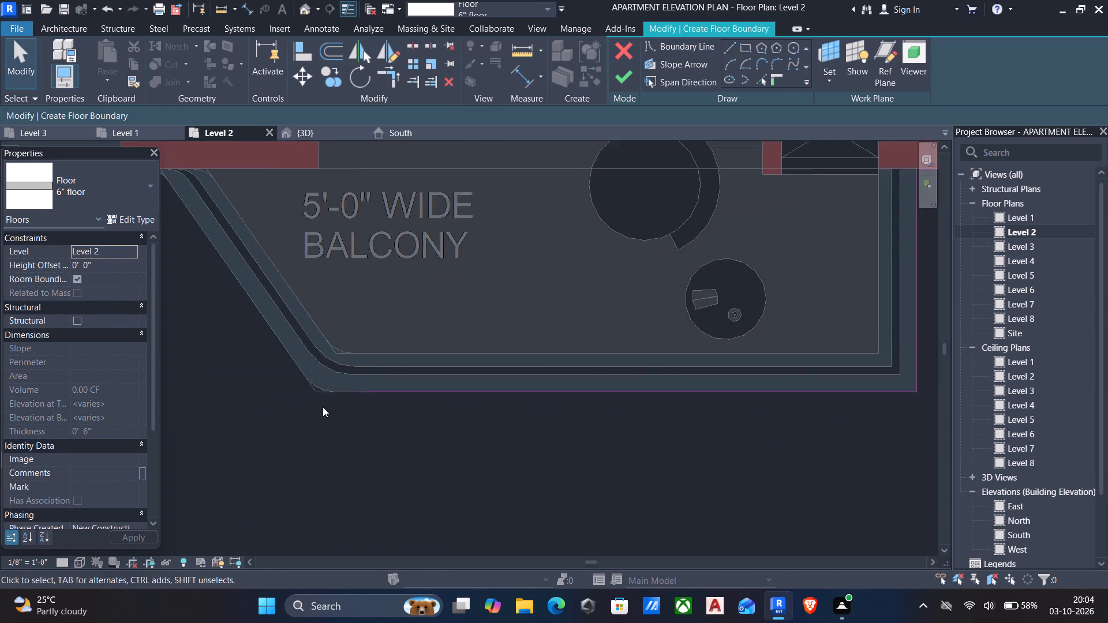
scroll(323, 407, "up", 2)
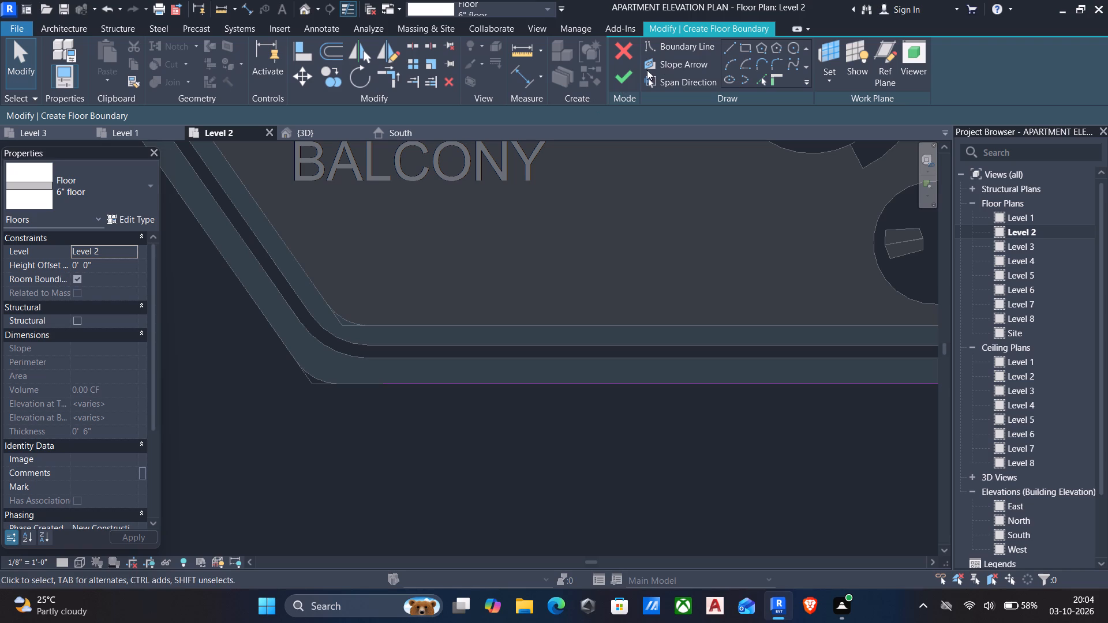
left_click(731, 48)
scroll(410, 393, "up", 1)
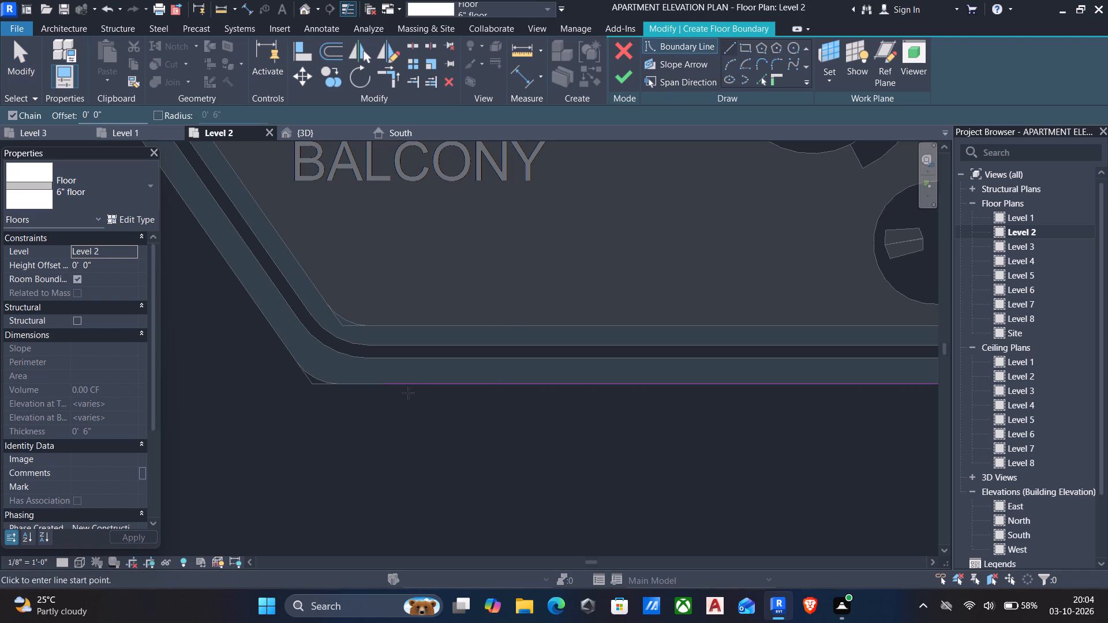
scroll(408, 393, "up", 3)
left_click(362, 378)
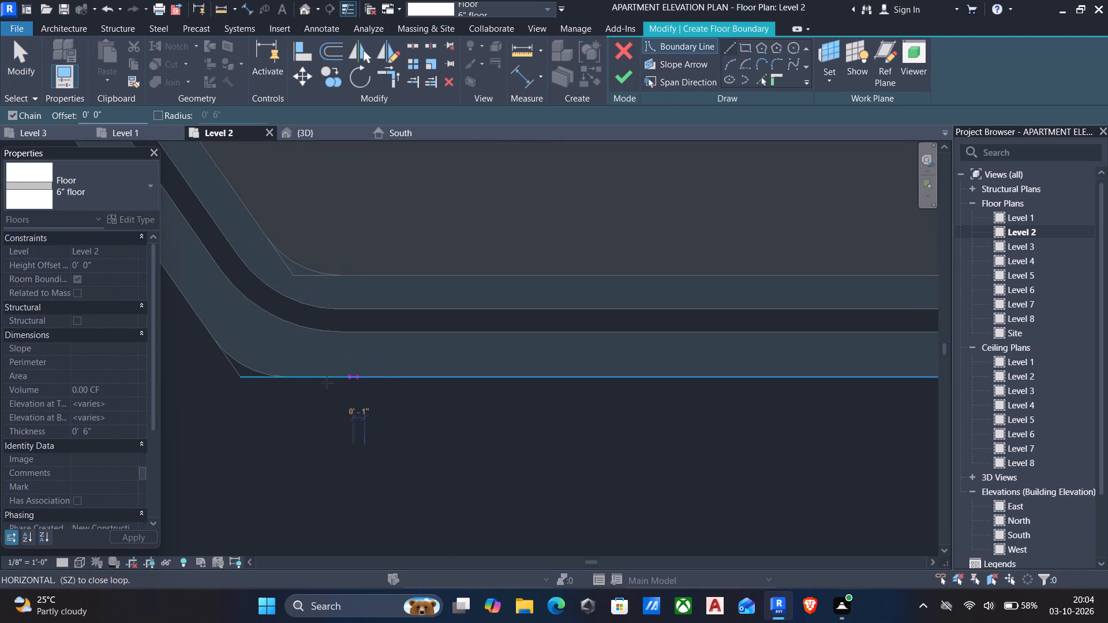
left_click(242, 377)
middle_click_drag(261, 380, 431, 435)
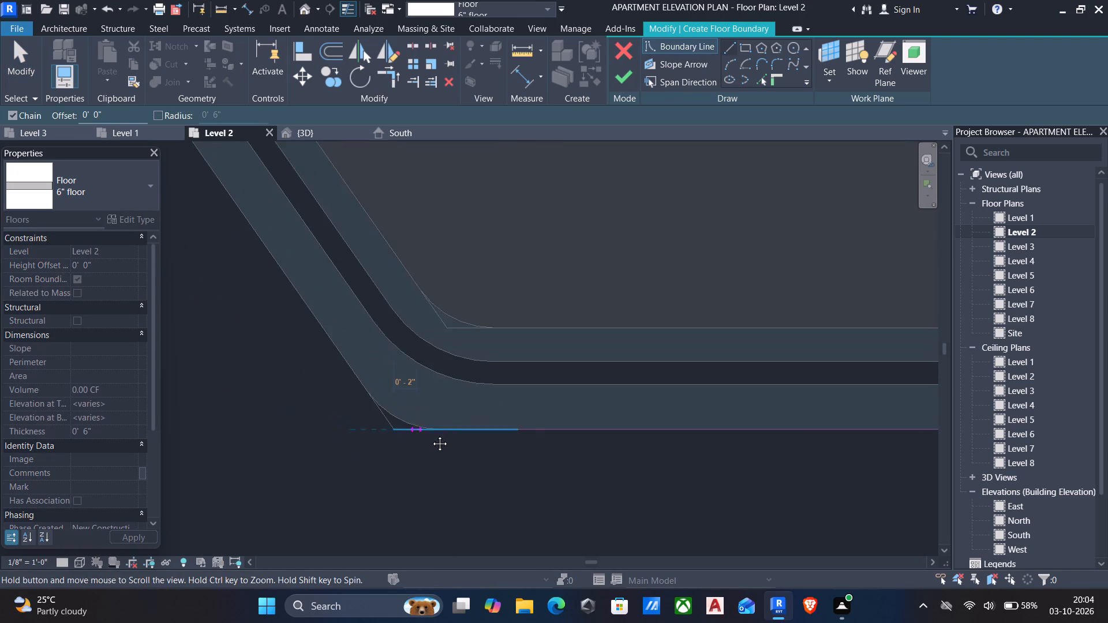
middle_click_drag(431, 435, 548, 471)
key("Escape")
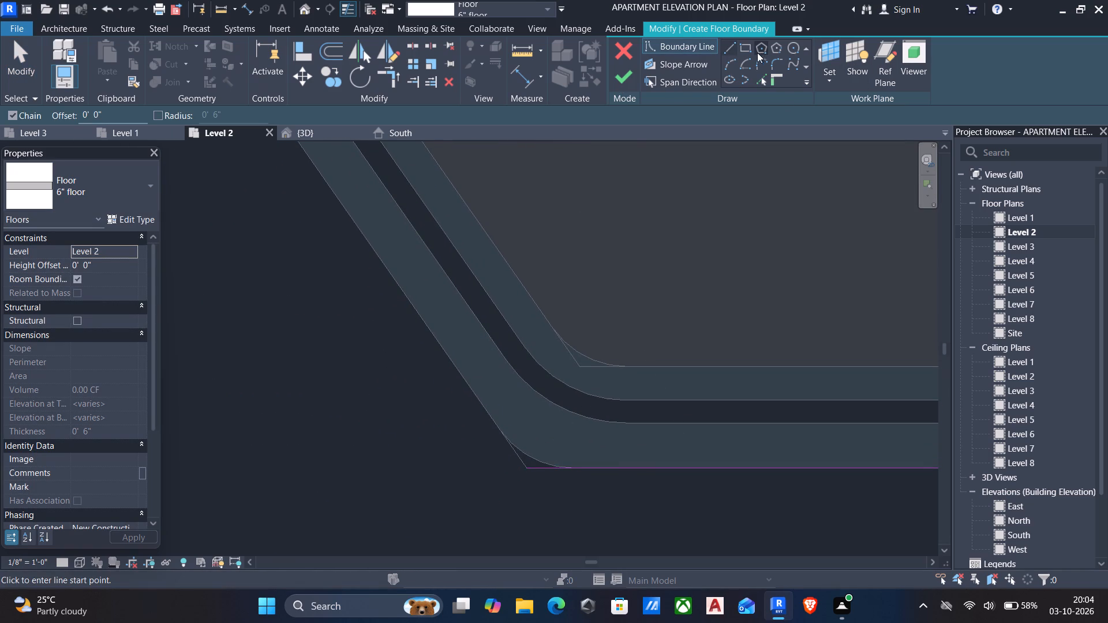
Pick the 5'-0" wide balcony's diagonal outer edge and the curved corner arc meeting the bedroom wall as boundary lines.
left_click(759, 83)
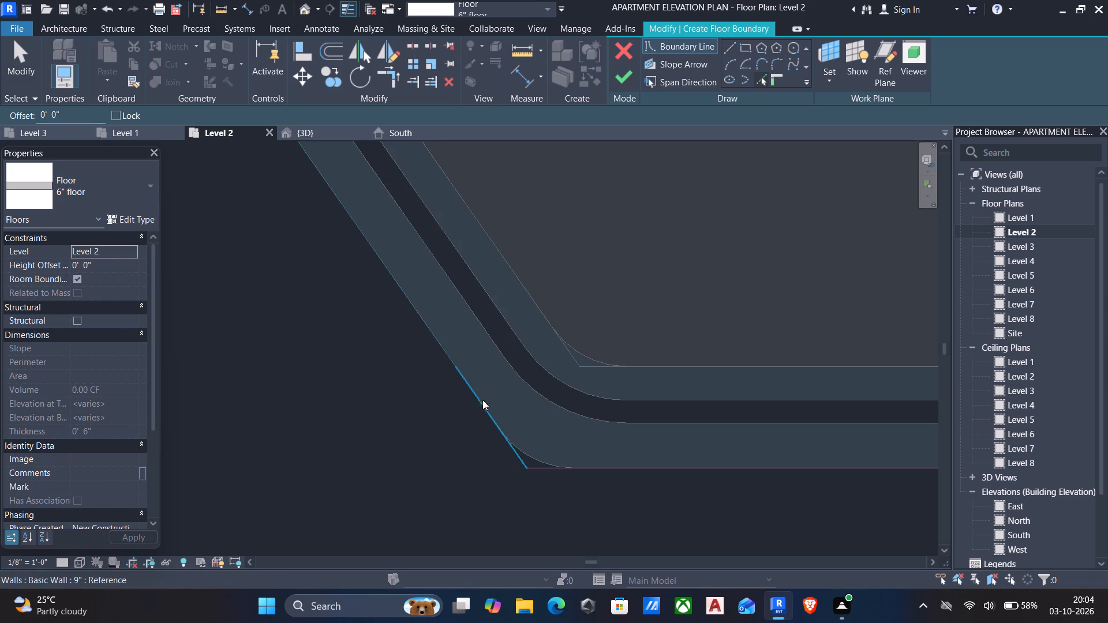
left_click(482, 404)
middle_click_drag(428, 349, 526, 528)
scroll(525, 527, "down", 4)
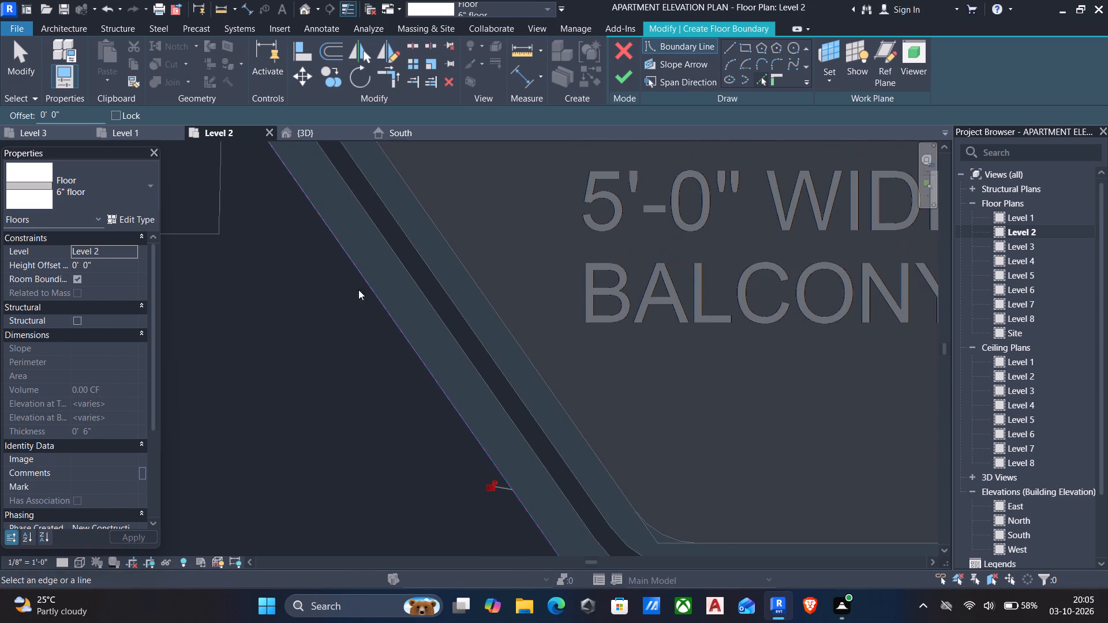
middle_click_drag(358, 340, 470, 481)
scroll(470, 437, "up", 4)
scroll(448, 388, "up", 5)
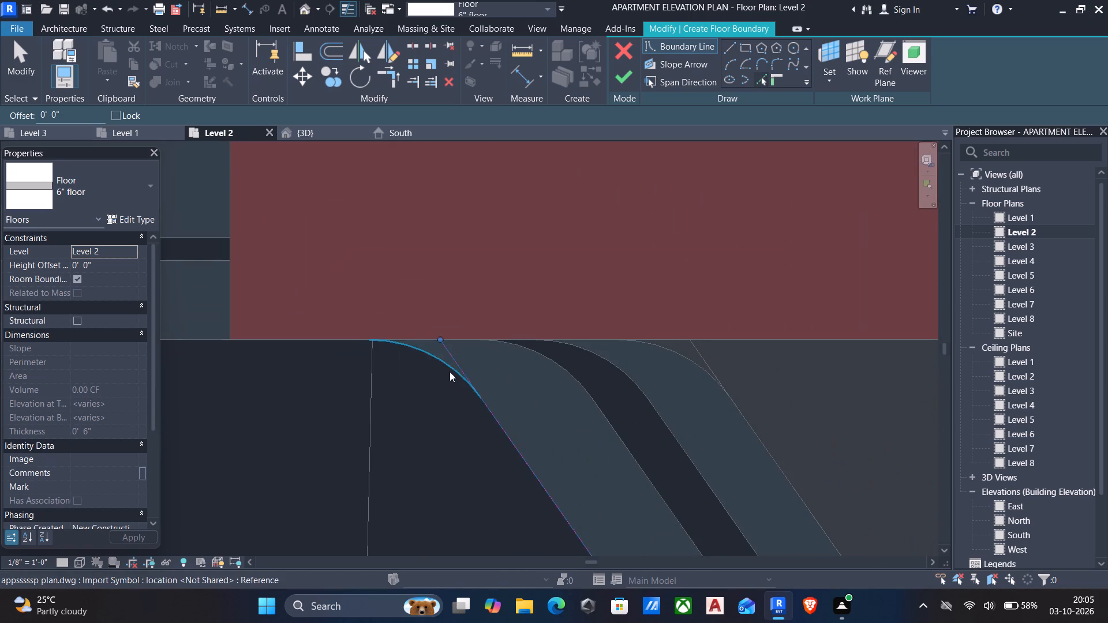
scroll(448, 371, "up", 5)
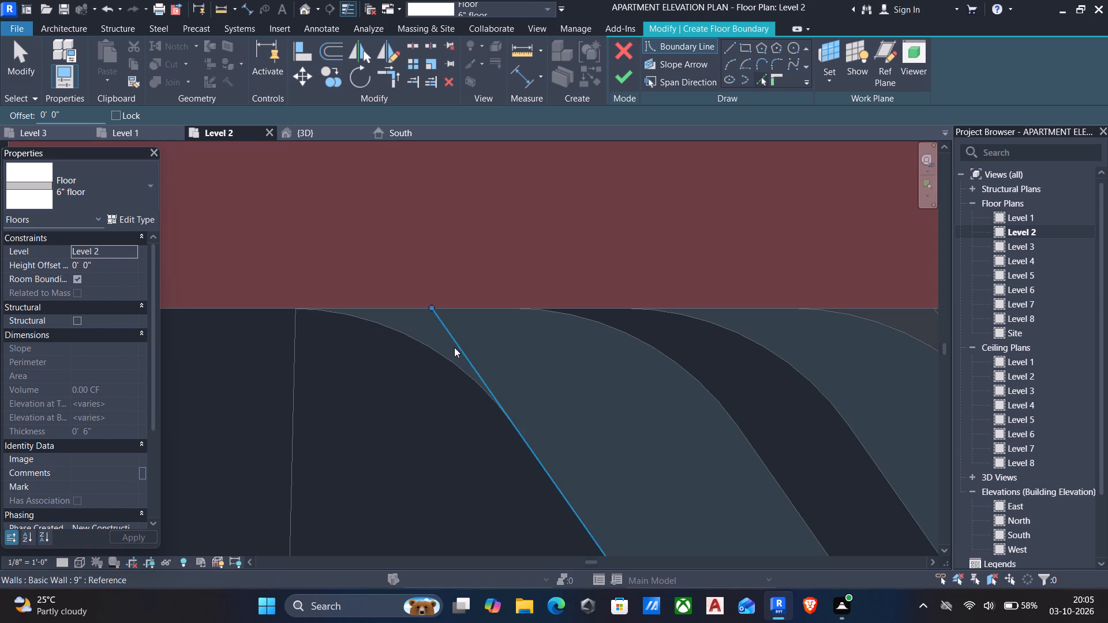
left_click(411, 343)
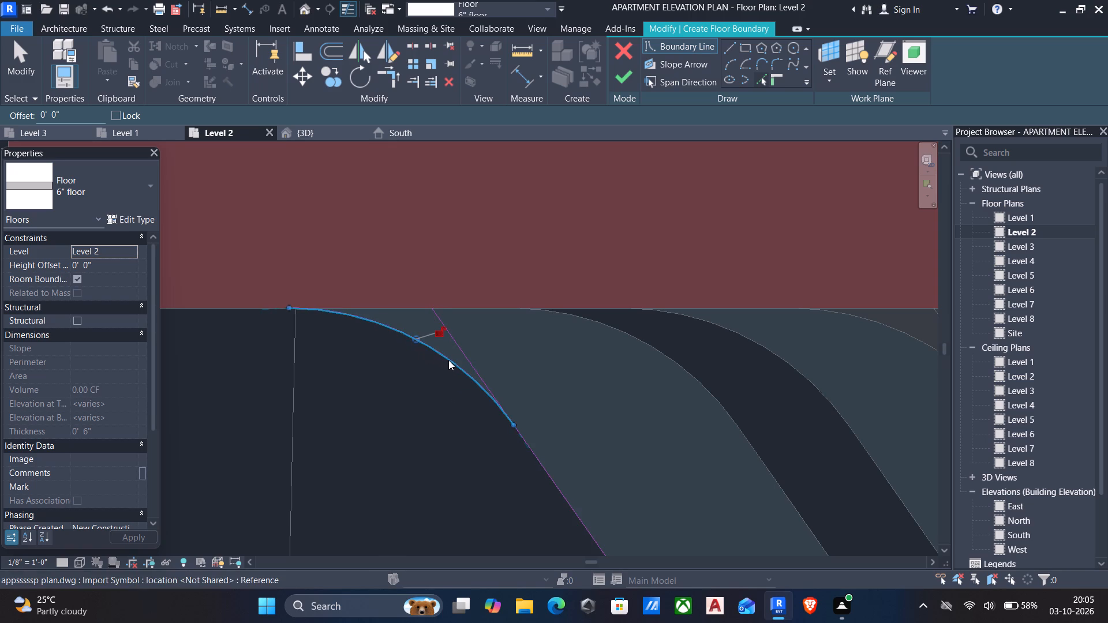
key("Escape")
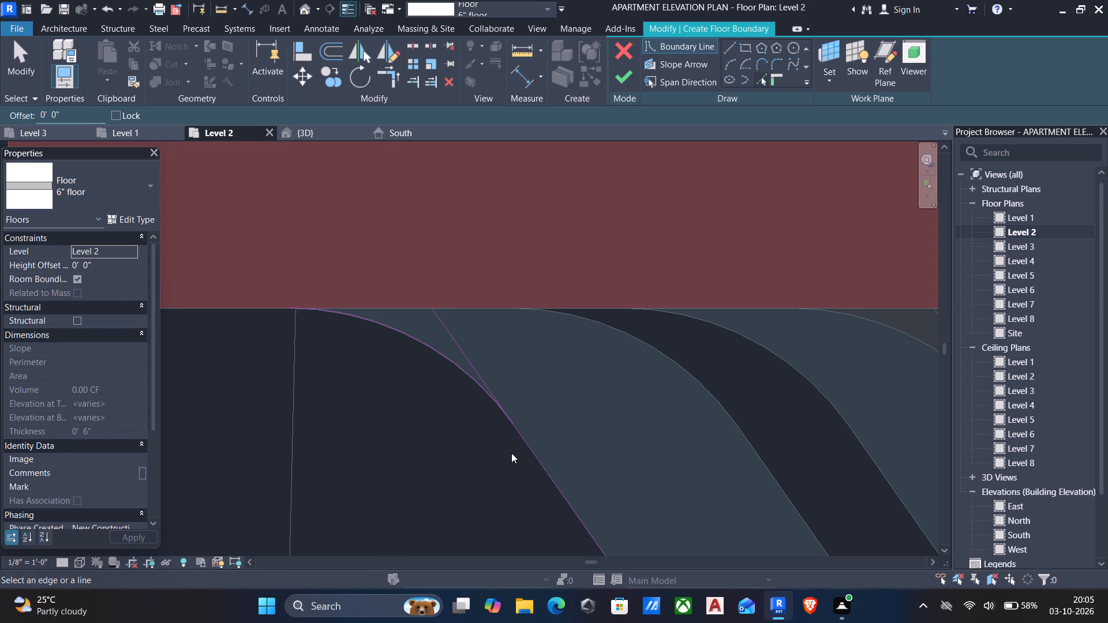
Trim the diagonal boundary line and the corner arc to each other, keeping the rounded corner at the bedroom wall.
key("t")
key("r")
left_click(552, 476)
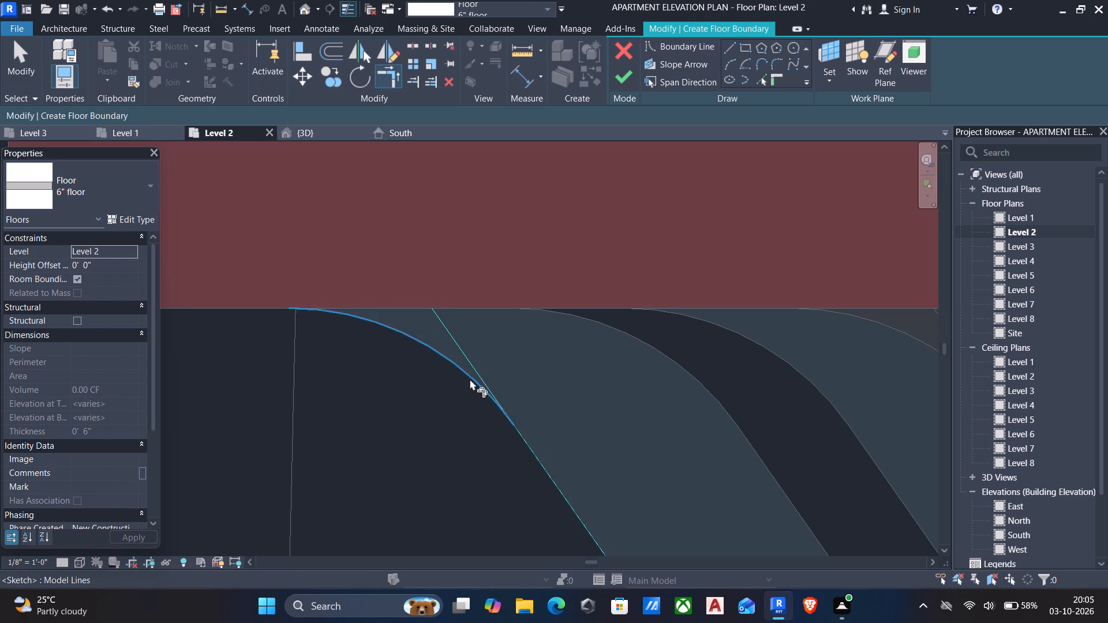
left_click(468, 376)
middle_click_drag(484, 434, 510, 460)
scroll(405, 391, "down", 1)
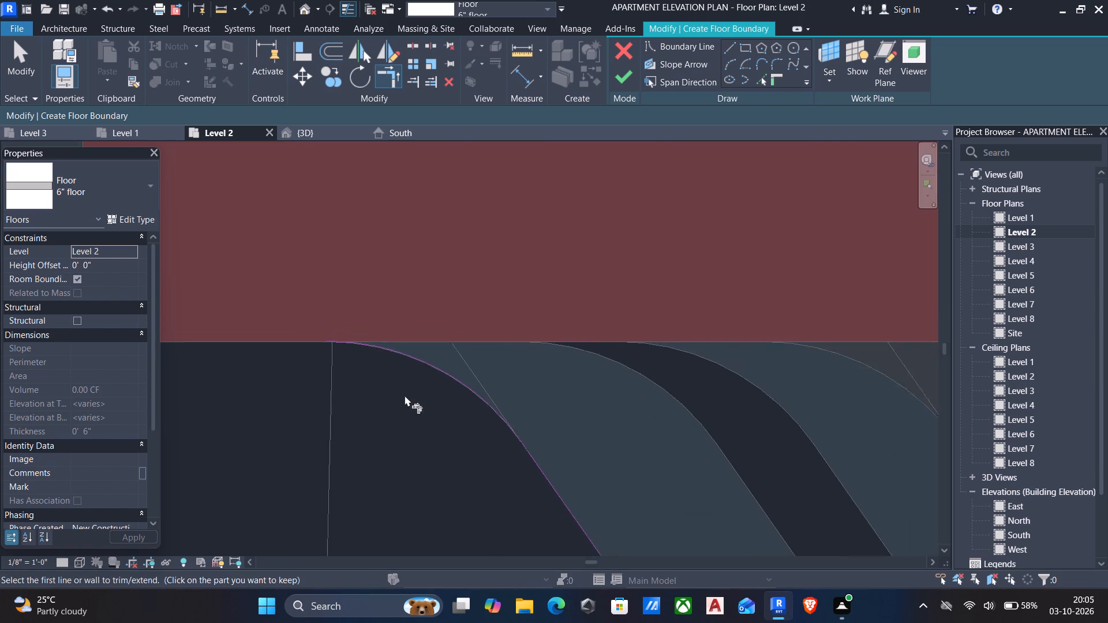
scroll(405, 395, "down", 1)
middle_click_drag(406, 402, 641, 404)
key("Escape")
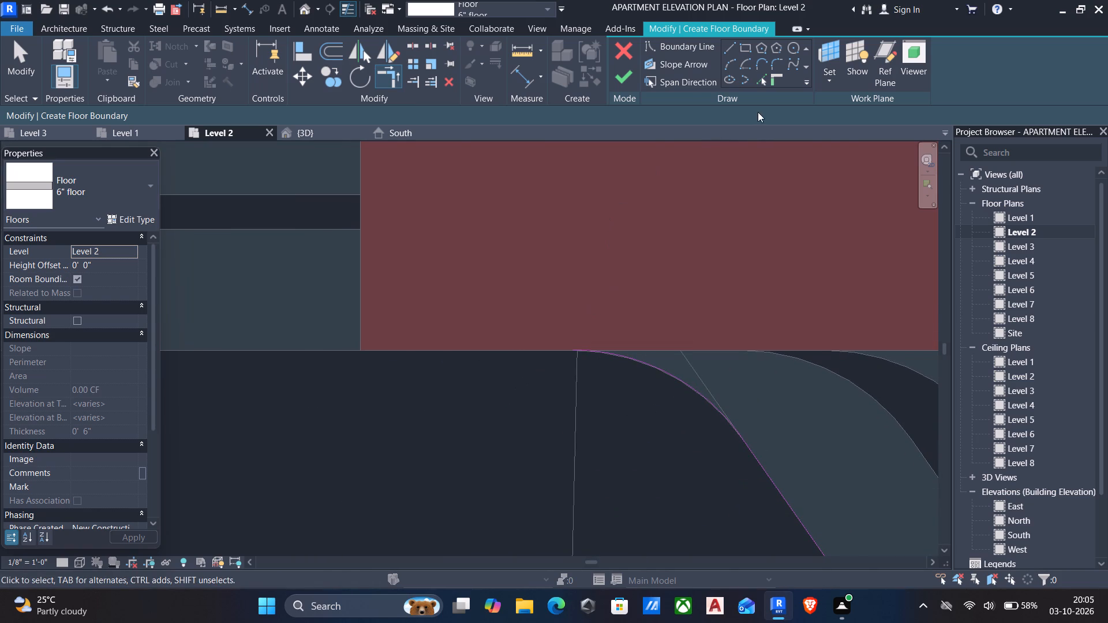
Draw a boundary line about 8'-9" long from the arc's end along M-Bedroom's window wall to the building corner.
left_click(762, 80)
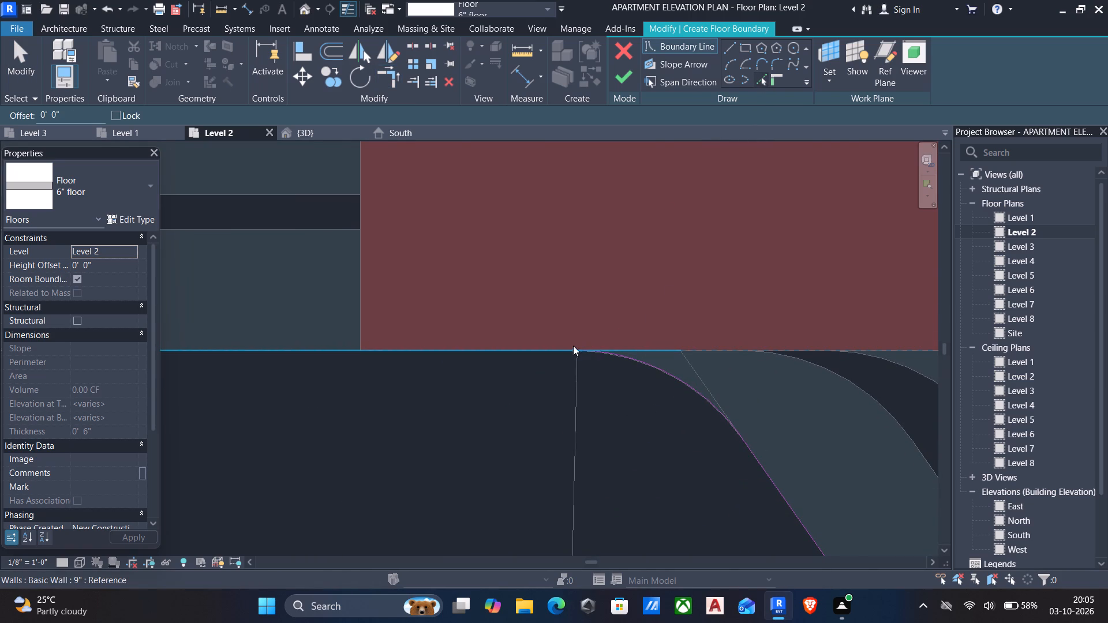
left_click(734, 47)
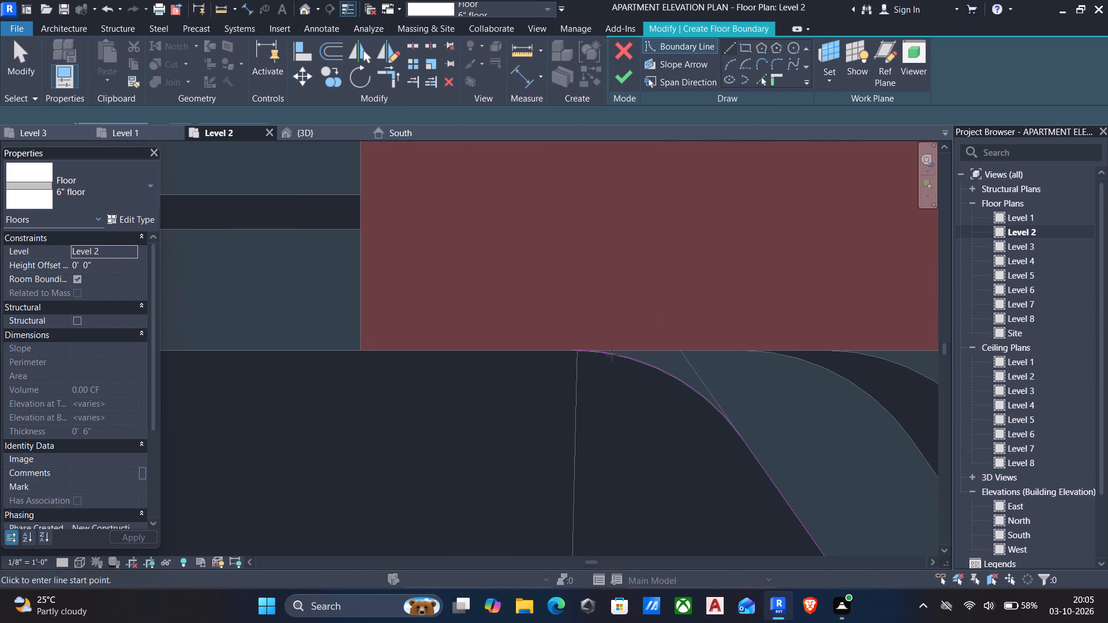
left_click_drag(576, 348, 582, 348)
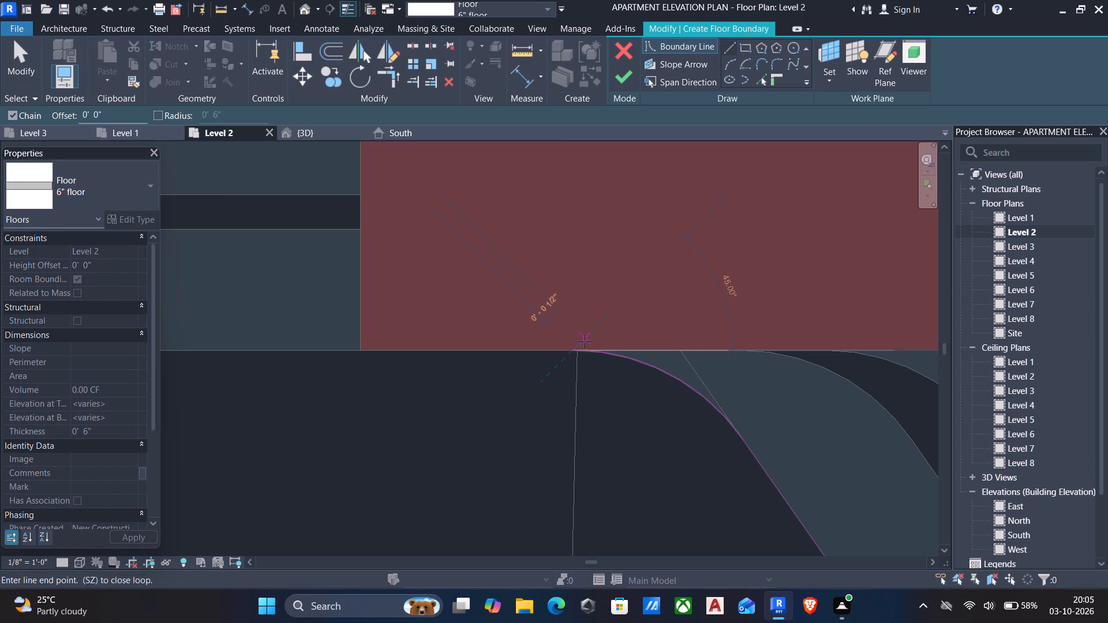
middle_click_drag(440, 346, 664, 341)
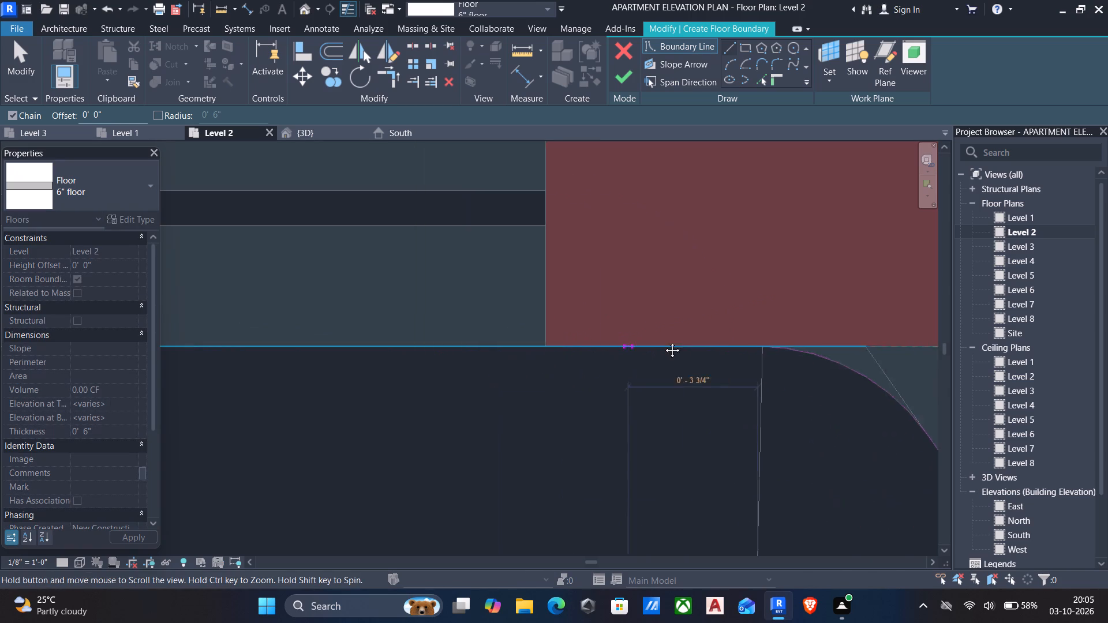
middle_click_drag(664, 341, 774, 339)
scroll(706, 345, "down", 3)
scroll(365, 351, "down", 3)
middle_click_drag(366, 356, 580, 387)
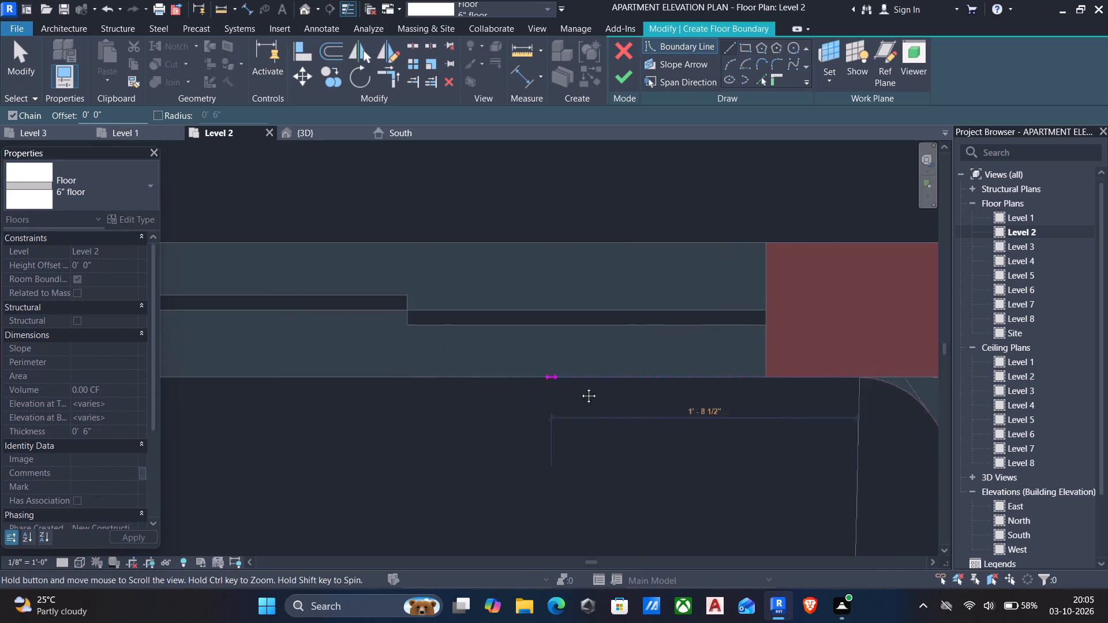
middle_click_drag(580, 387, 590, 388)
scroll(590, 388, "down", 2)
middle_click_drag(448, 392, 665, 391)
scroll(665, 391, "down", 4)
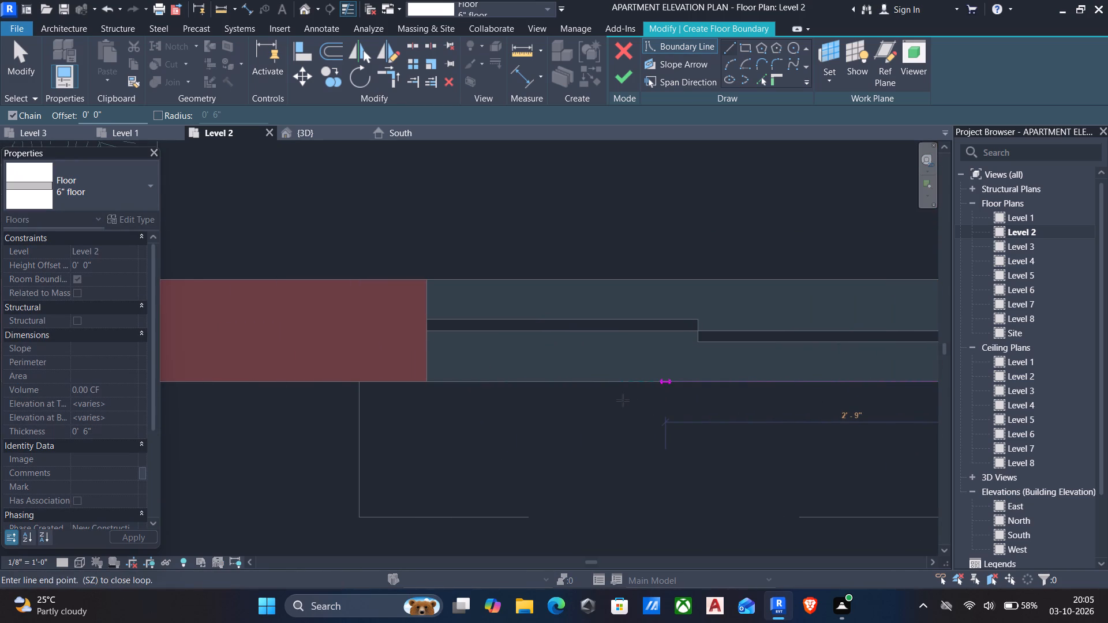
scroll(611, 393, "down", 2)
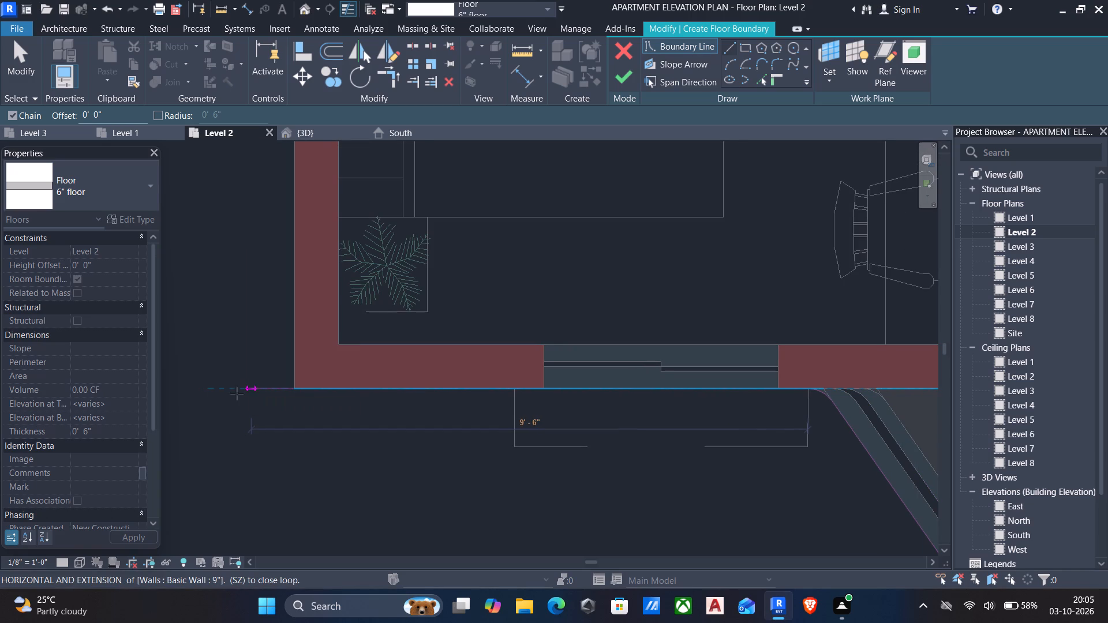
left_click(294, 388)
Continue the boundary along M-Bedroom's outer side wall, past the window, to the 4.5" wall of the ODU ledge.
middle_click_drag(302, 376, 303, 376)
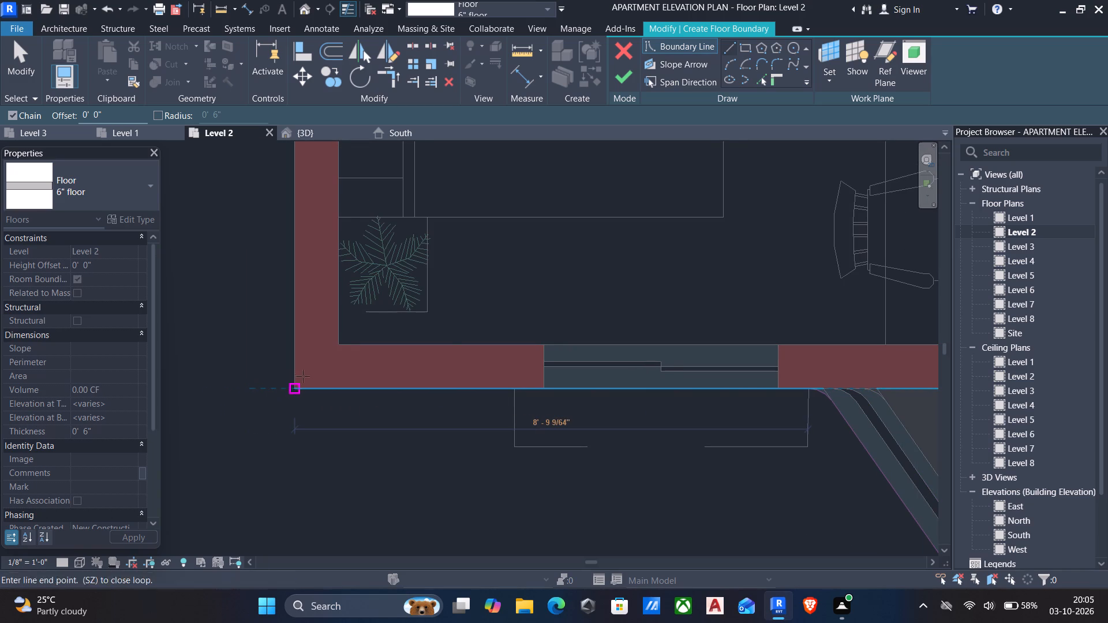
middle_click_drag(303, 376, 380, 503)
scroll(350, 241, "down", 1)
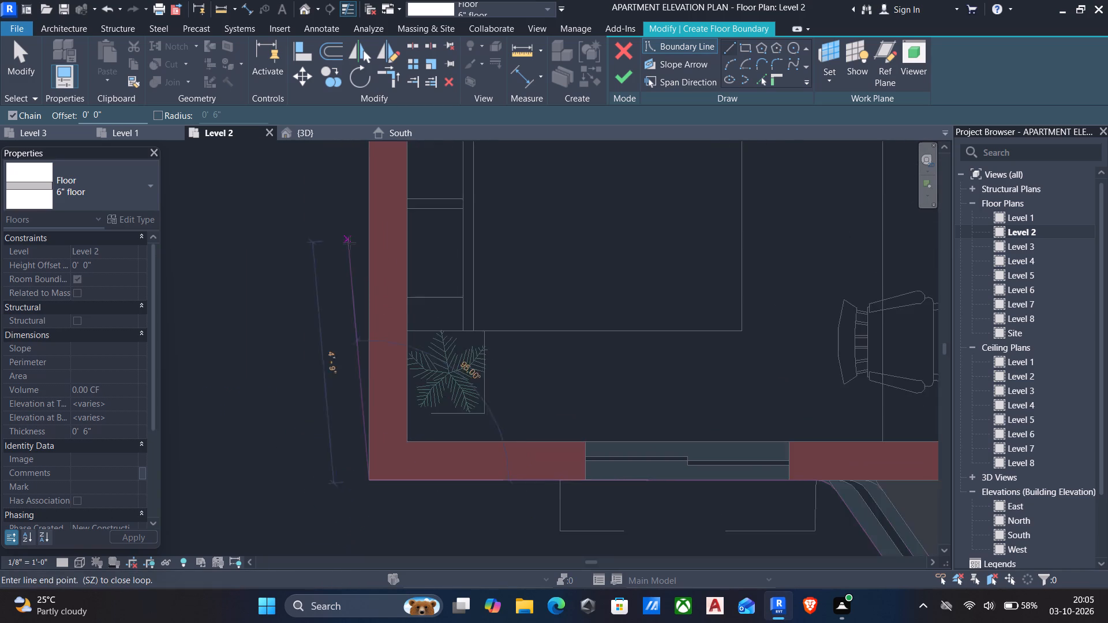
middle_click_drag(349, 250, 413, 468)
middle_click_drag(432, 299, 435, 444)
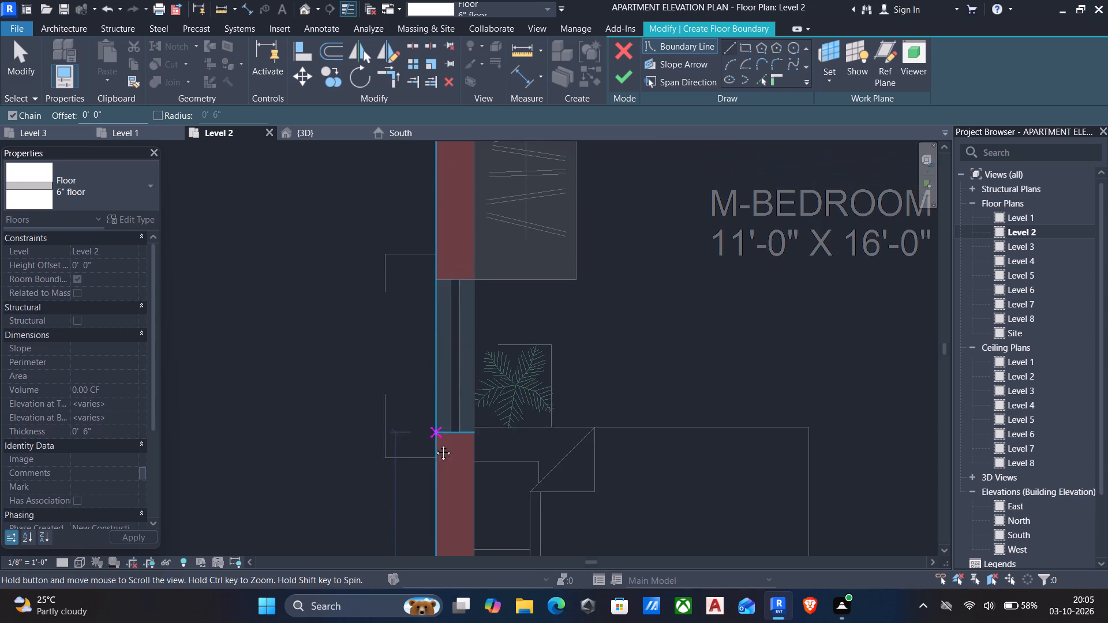
middle_click_drag(435, 444, 435, 471)
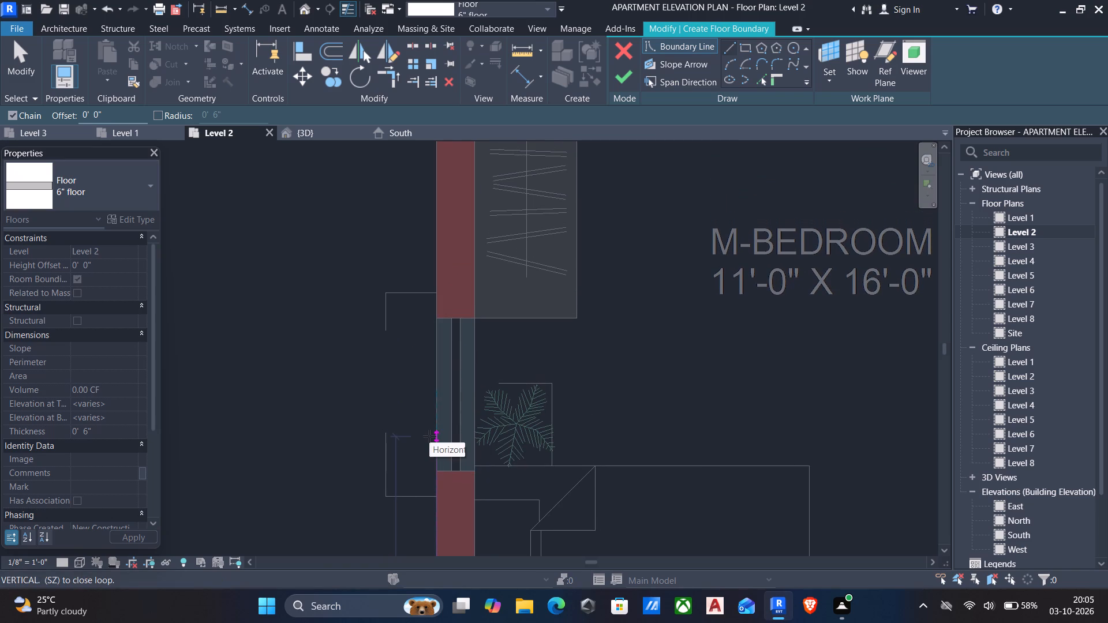
middle_click_drag(454, 327, 444, 430)
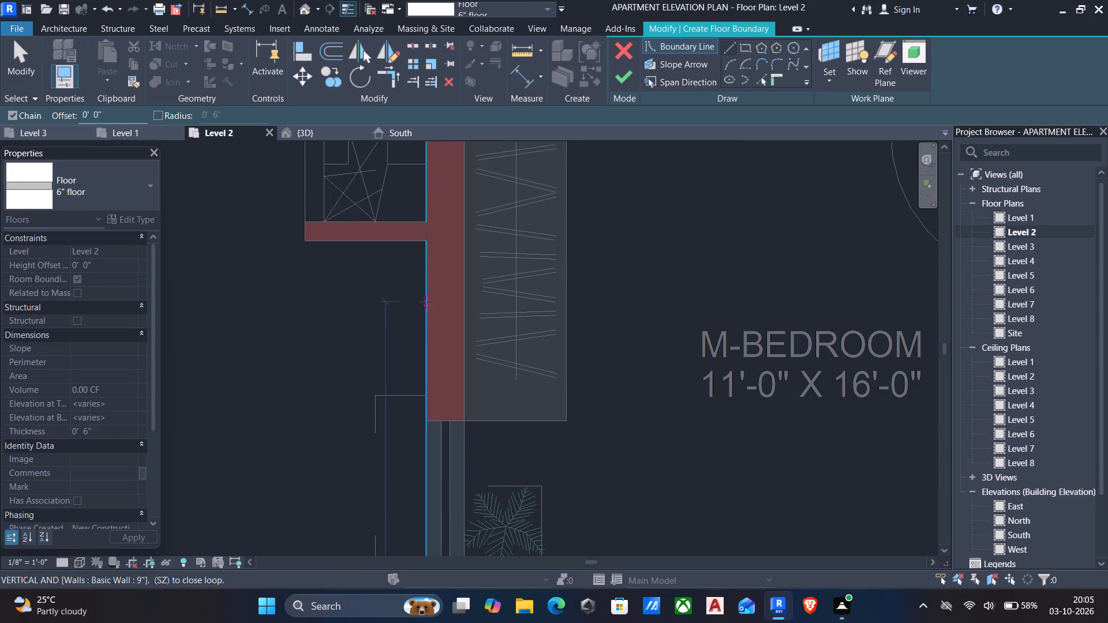
left_click(424, 245)
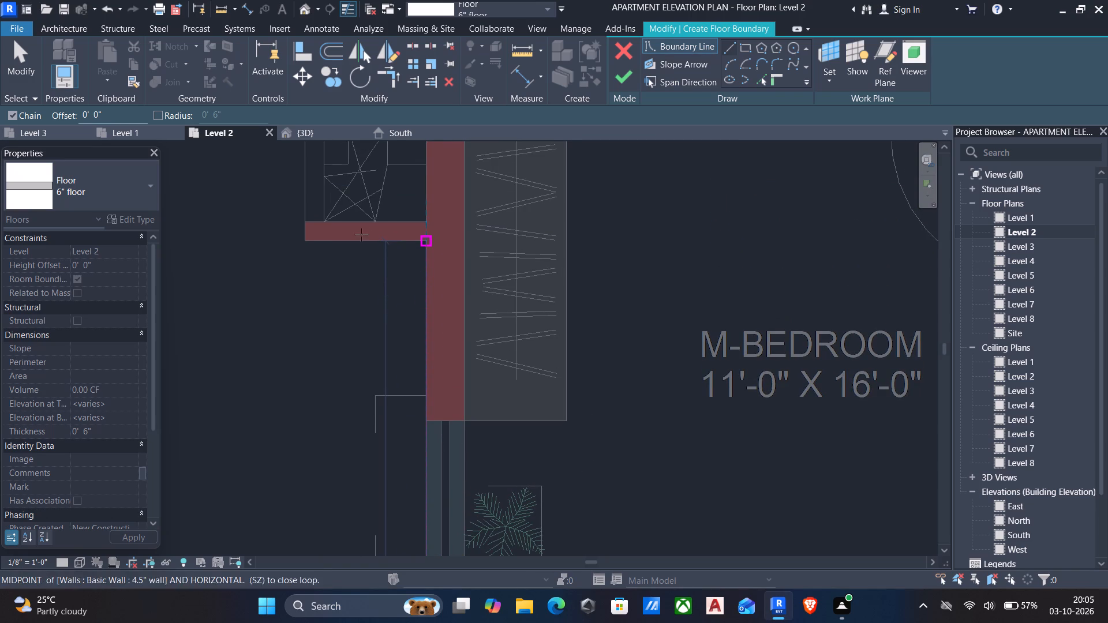
Trace the ODU ledge beside M-Toilet: 2'-4 1/2" out, about 9'-1 3/4" along its edge, and 2'-4 1/2" back to the wall.
left_click(302, 241)
middle_click_drag(309, 244, 315, 365)
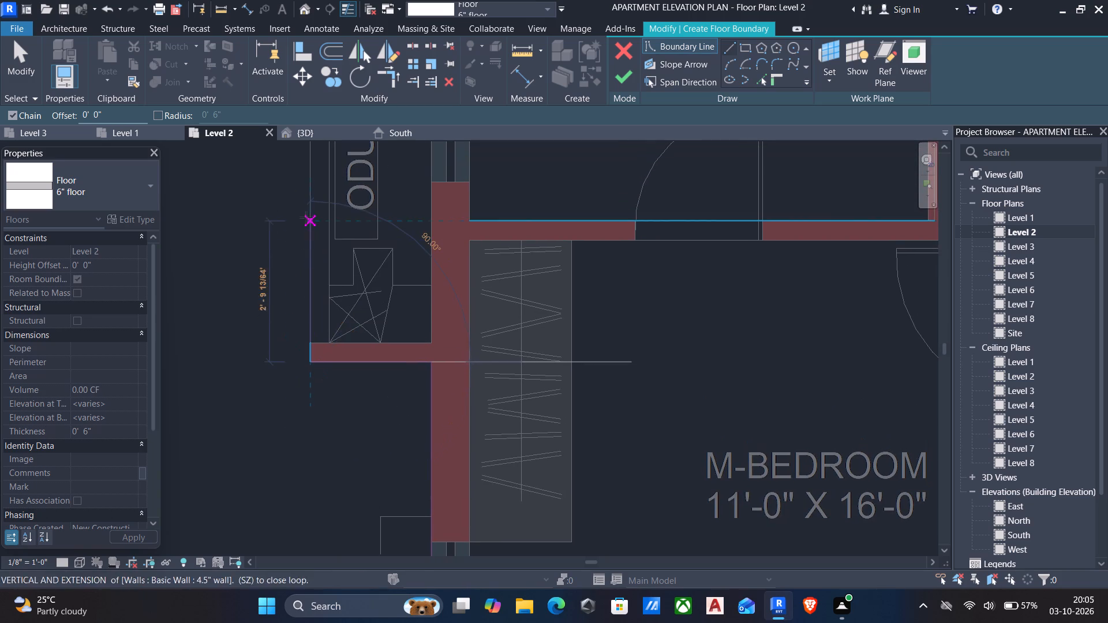
middle_click_drag(312, 213, 305, 421)
scroll(309, 355, "down", 1)
middle_click_drag(289, 288, 295, 405)
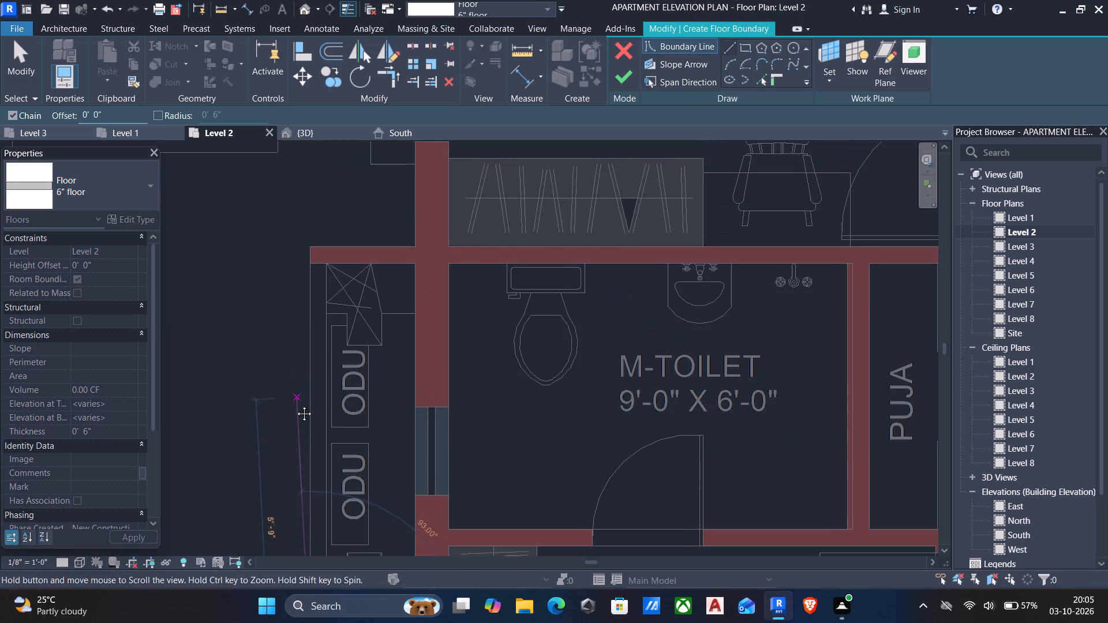
middle_click_drag(295, 405, 295, 406)
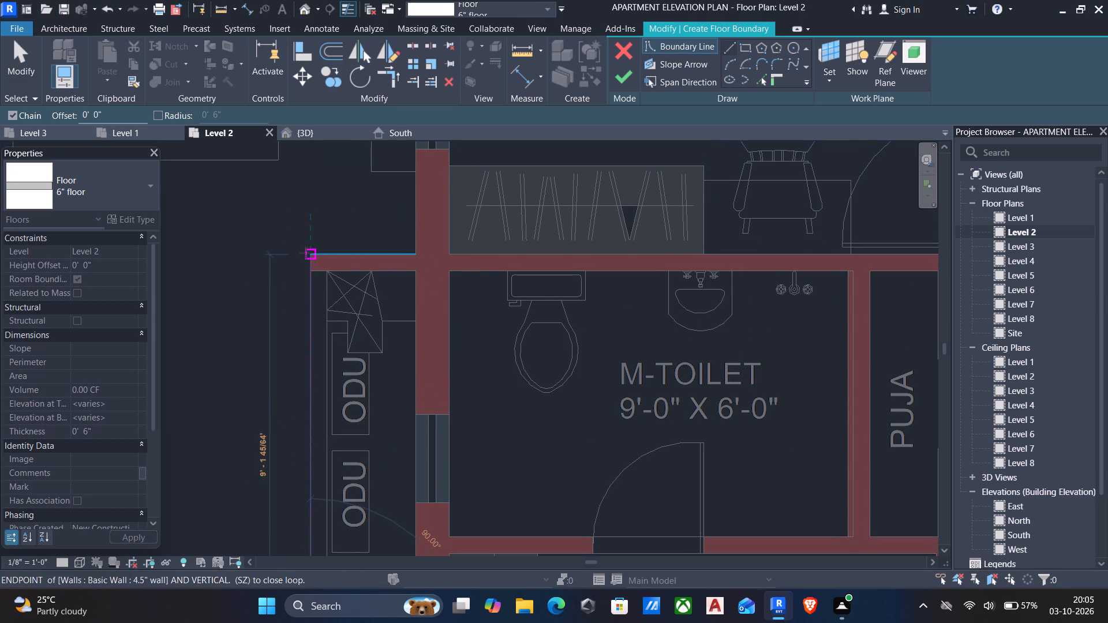
left_click(308, 251)
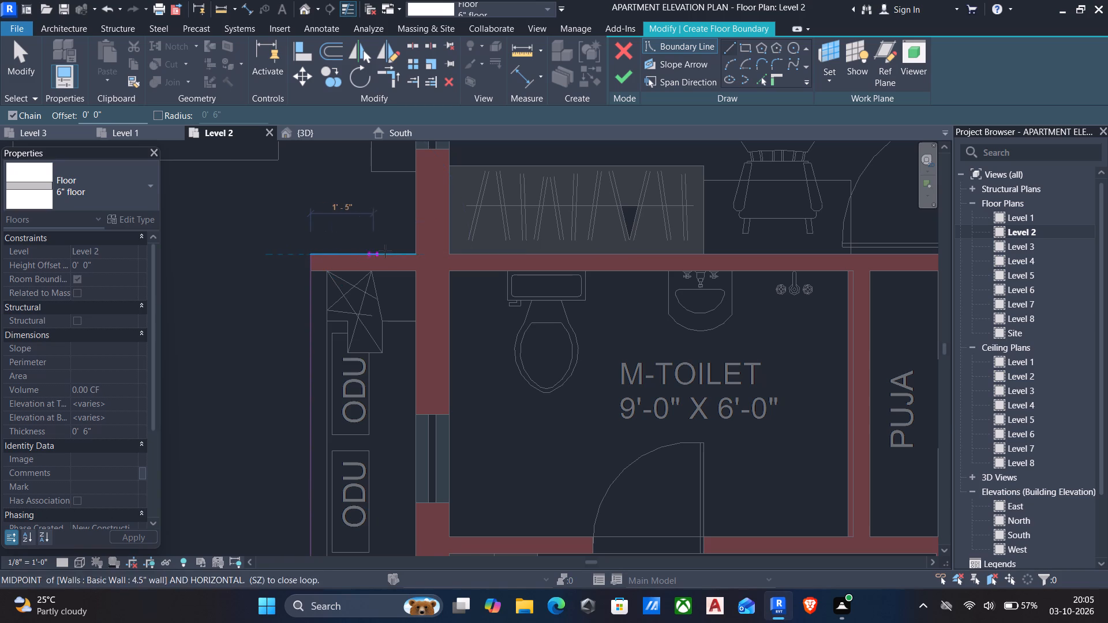
left_click(415, 252)
Continue the boundary about 12'-9" along Bedroom-1's side wall and along its adjoining window wall to the next ODU ledge.
middle_click_drag(416, 258, 407, 420)
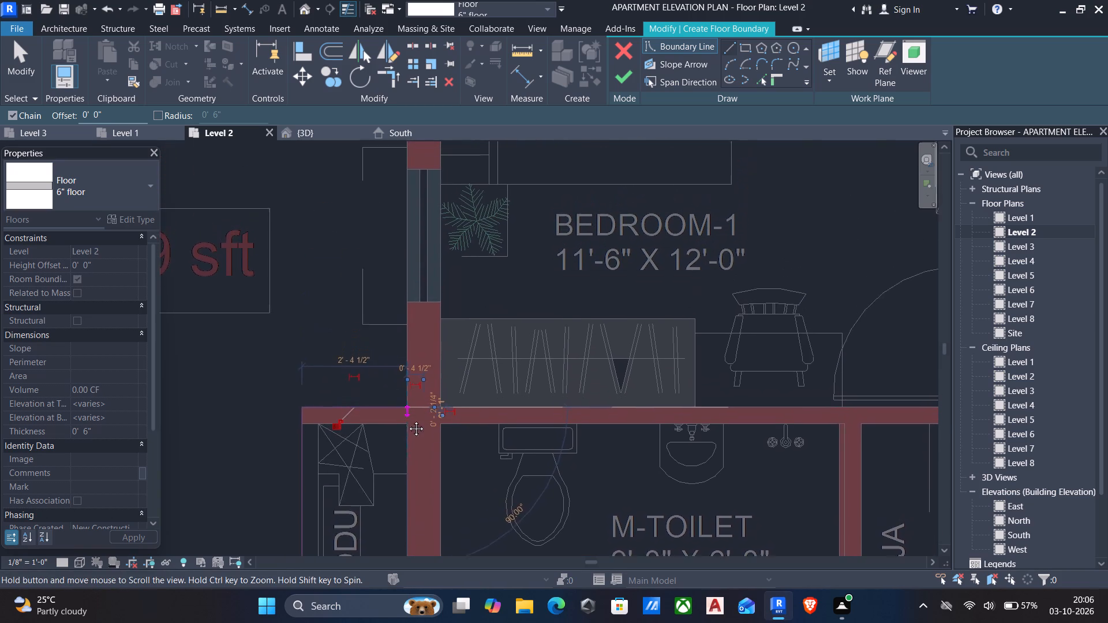
middle_click_drag(407, 420, 410, 494)
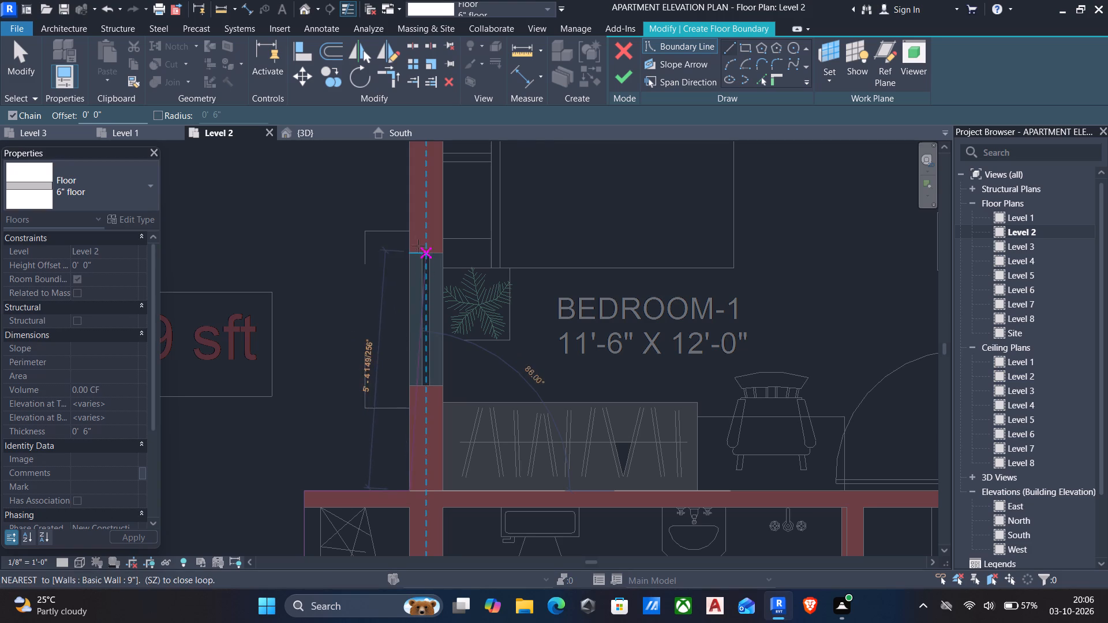
middle_click_drag(413, 241, 411, 431)
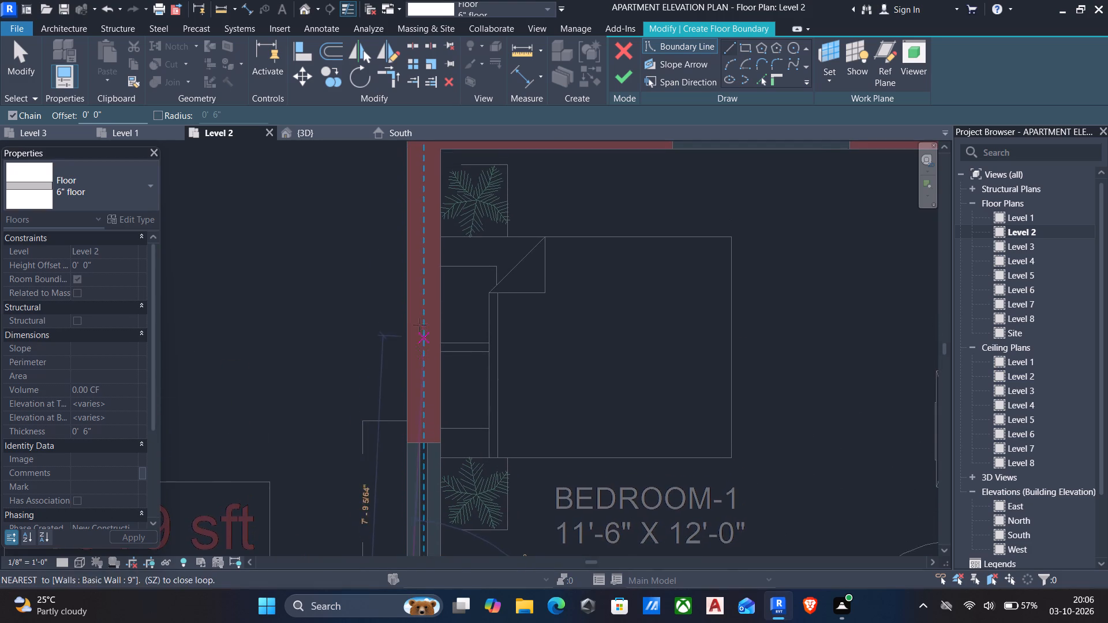
scroll(416, 316, "down", 3)
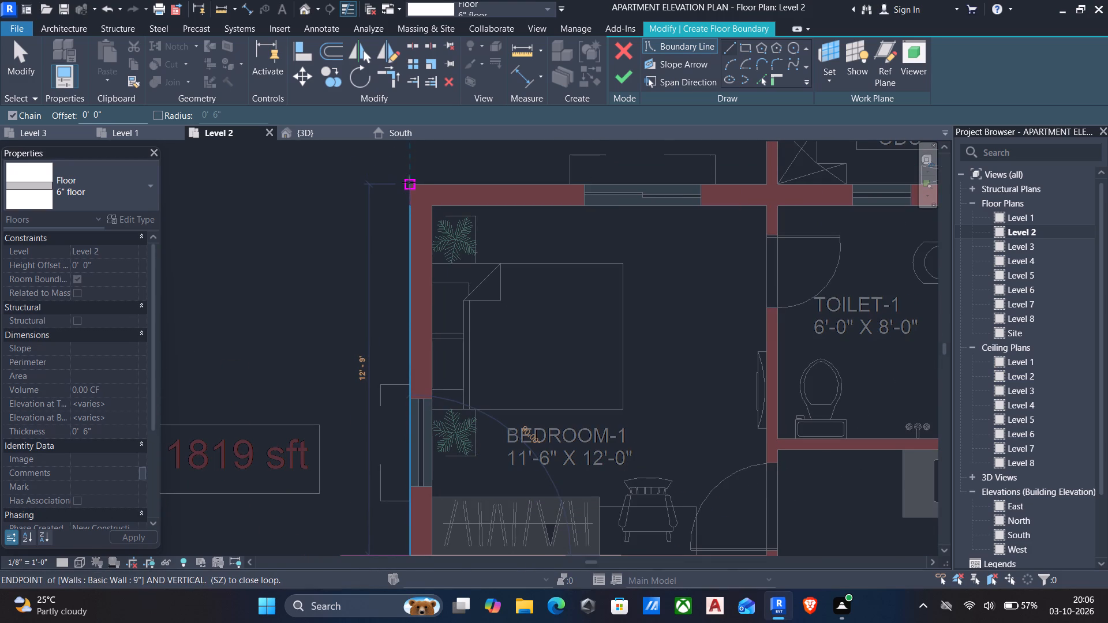
left_click(409, 183)
middle_click_drag(486, 177, 383, 249)
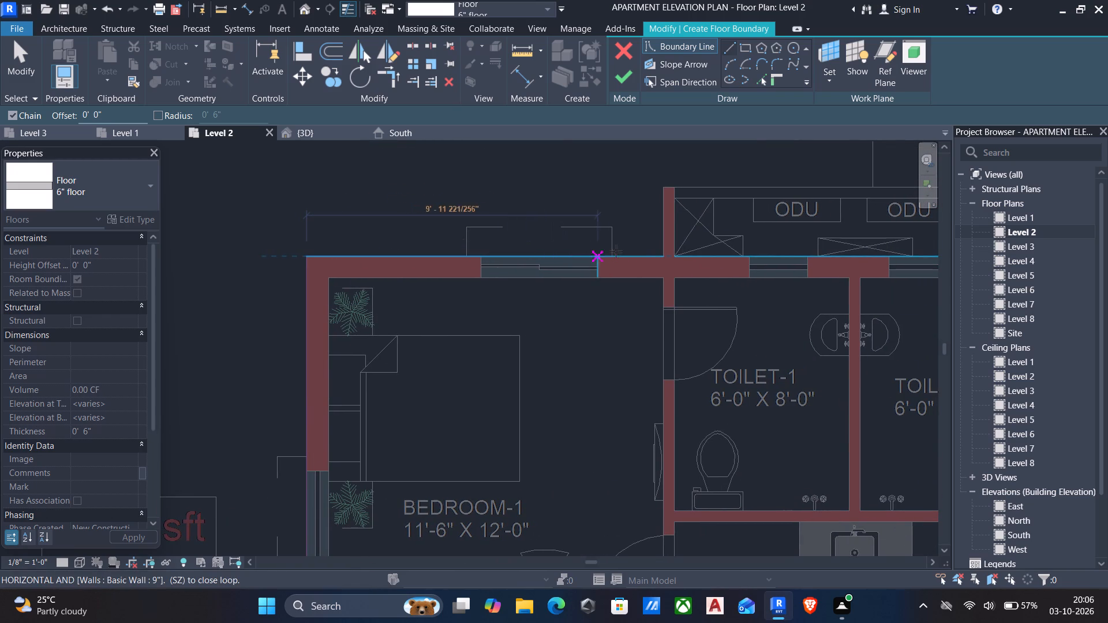
left_click(661, 256)
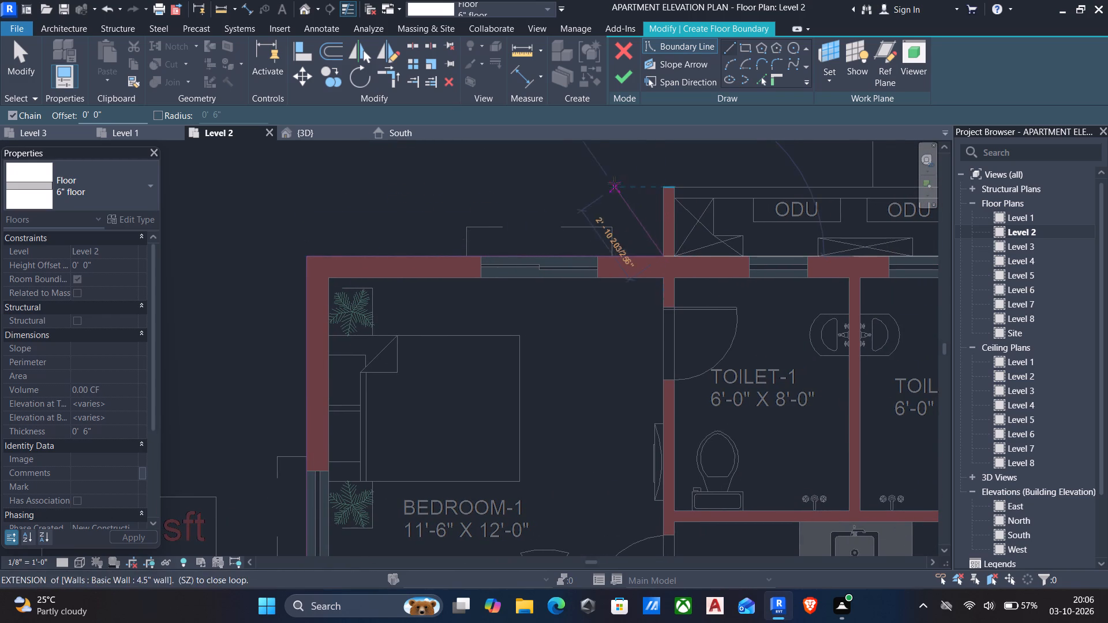
Trace the ODU ledge outside Toilet-1 and Toilet-2, 2'-4 1/2" out and 12'-9" along its front edge.
left_click(661, 189)
middle_click_drag(662, 197, 637, 241)
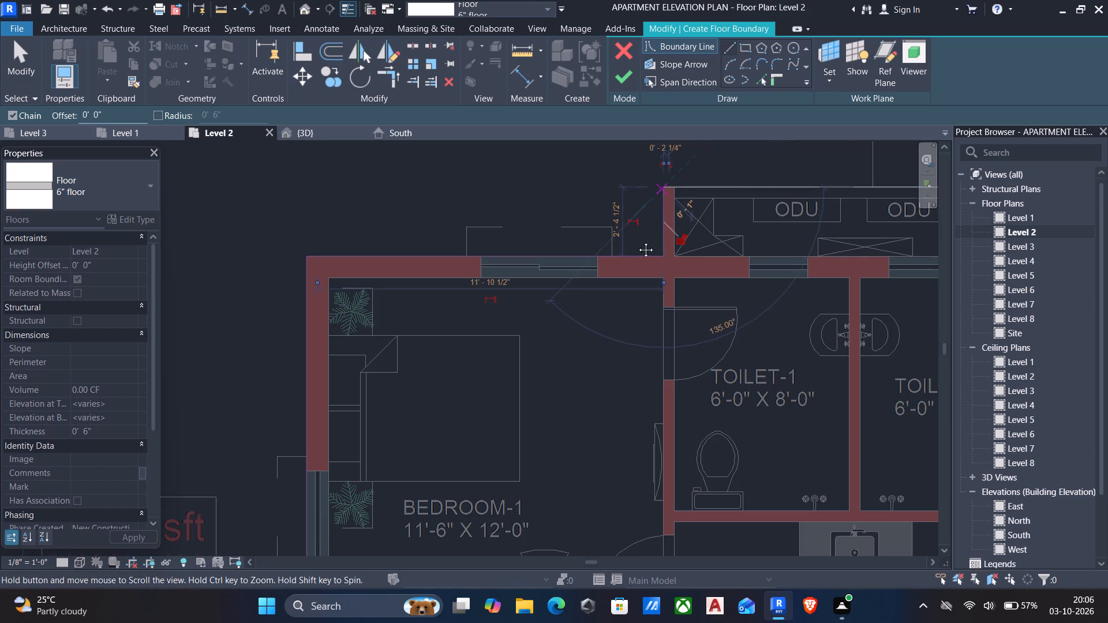
middle_click_drag(637, 241, 400, 300)
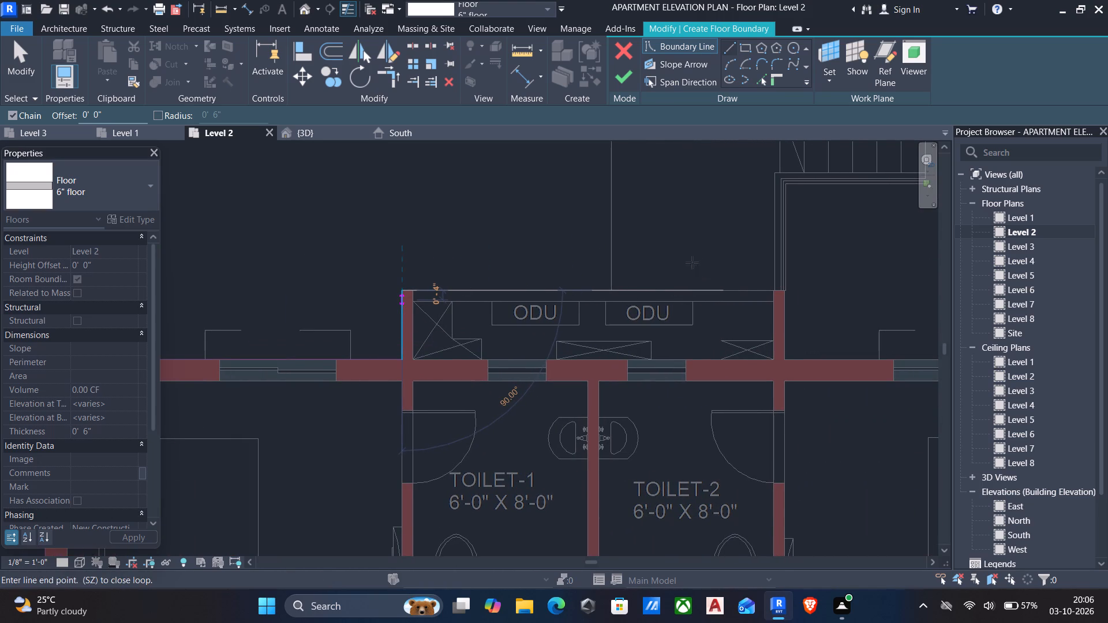
left_click(773, 286)
Continue the boundary 8'-7 1/2" from the Toilet-2 ODU ledge to the Utility wall, and along that wall to the M-Toilet ODU ledge.
middle_click_drag(765, 255, 736, 378)
scroll(736, 378, "down", 3)
scroll(735, 254, "down", 4)
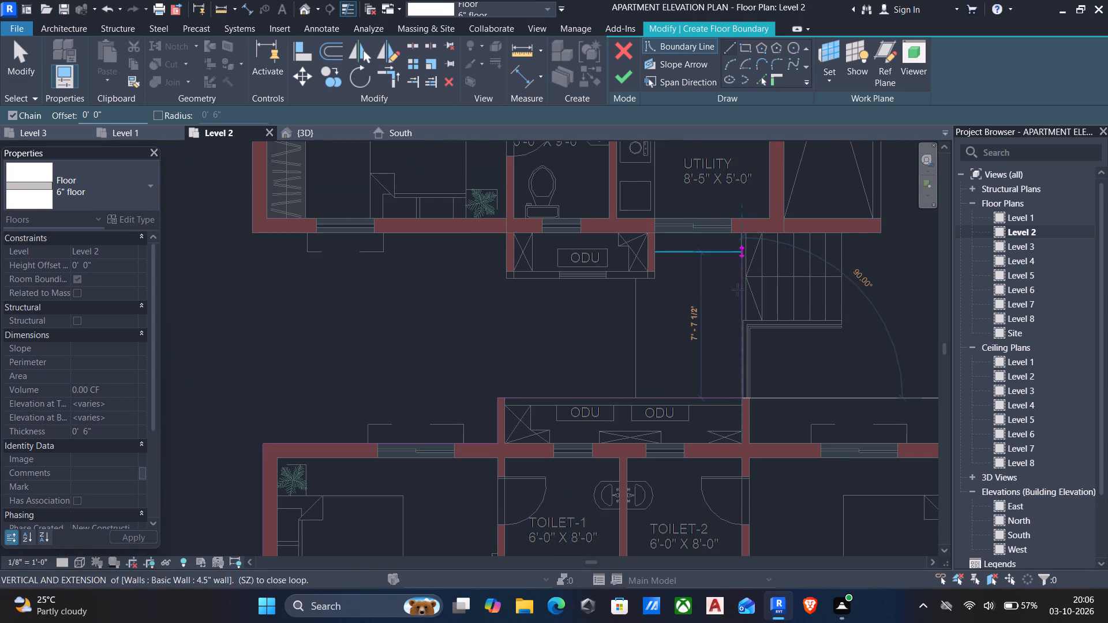
middle_click_drag(738, 292, 717, 351)
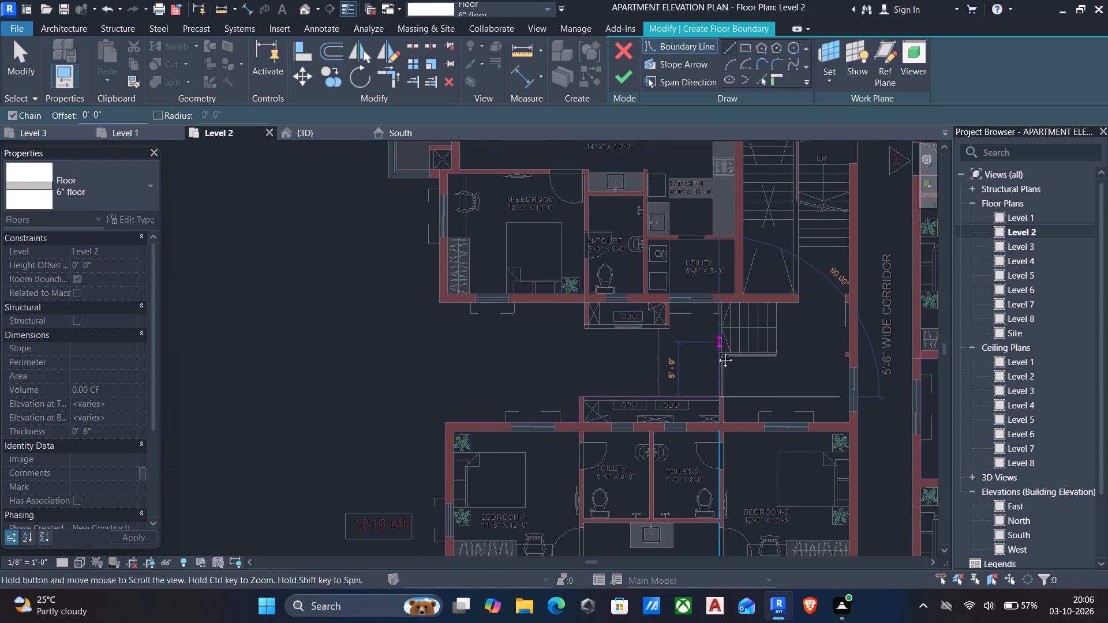
middle_click_drag(717, 351, 717, 352)
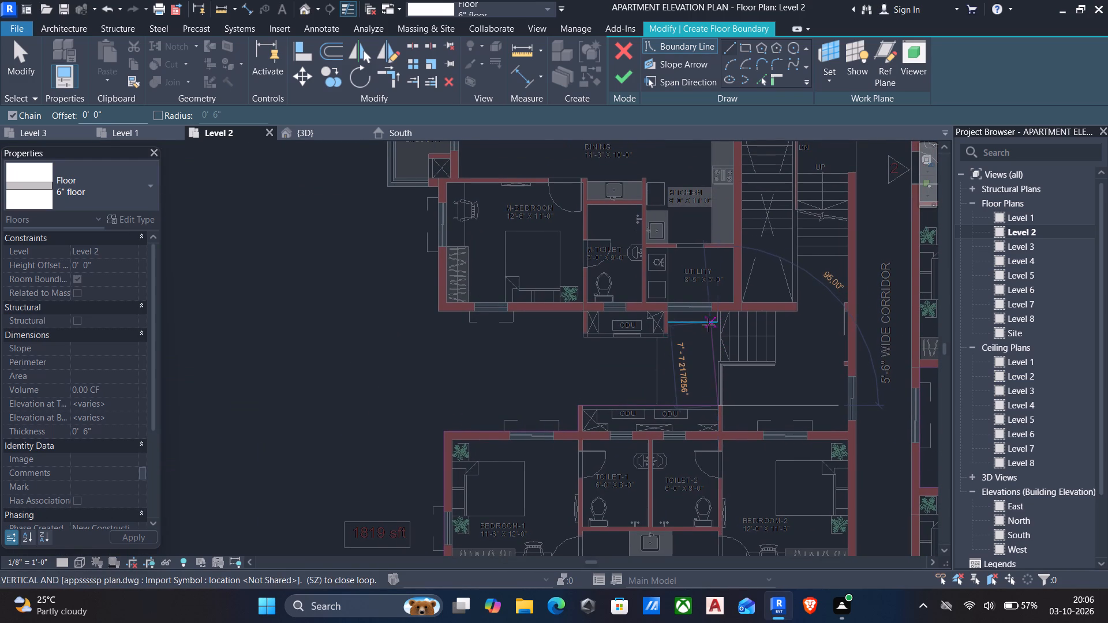
left_click(717, 314)
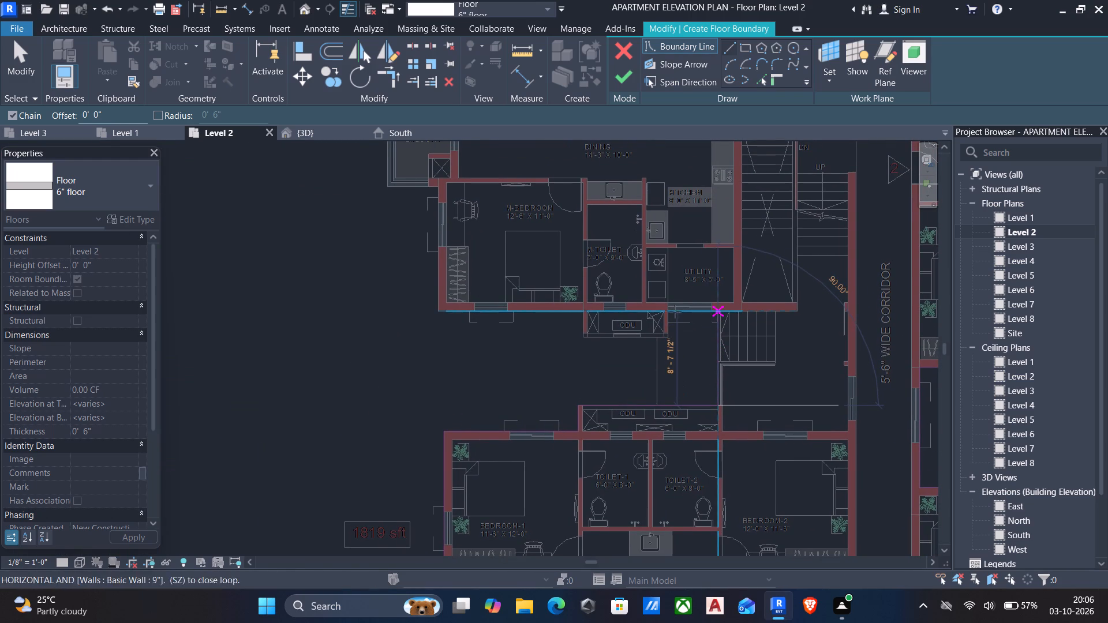
scroll(673, 313, "up", 8)
left_click(677, 310)
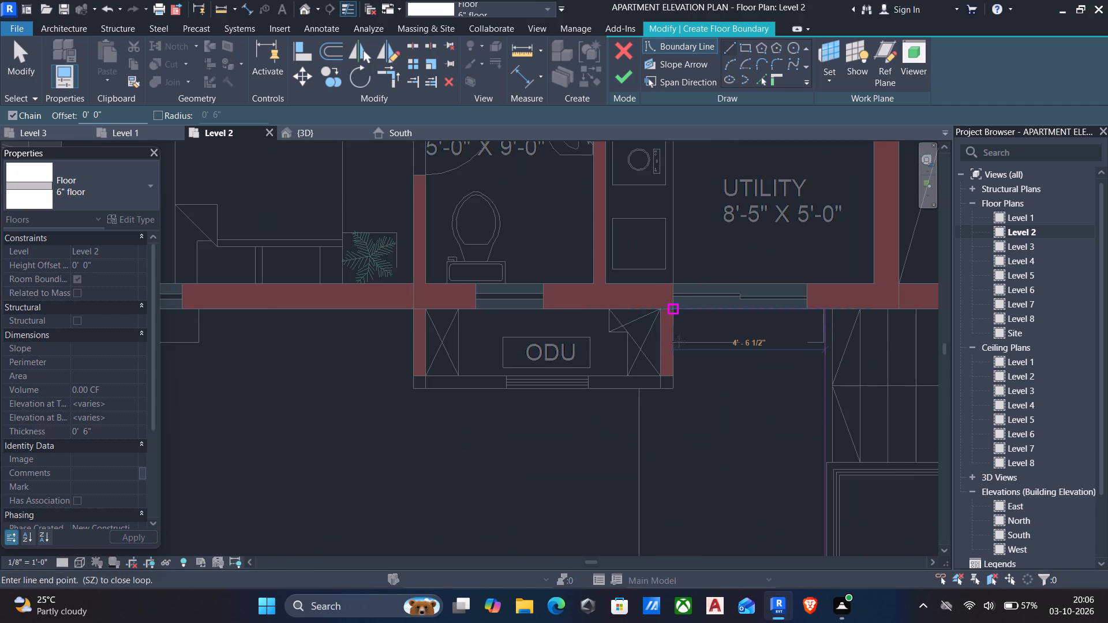
Trace the ODU ledge outside M-Toilet: 2'-4 1/2" out, 7'-9" along its front edge, and 2'-4 1/2" back to the wall.
left_click(676, 391)
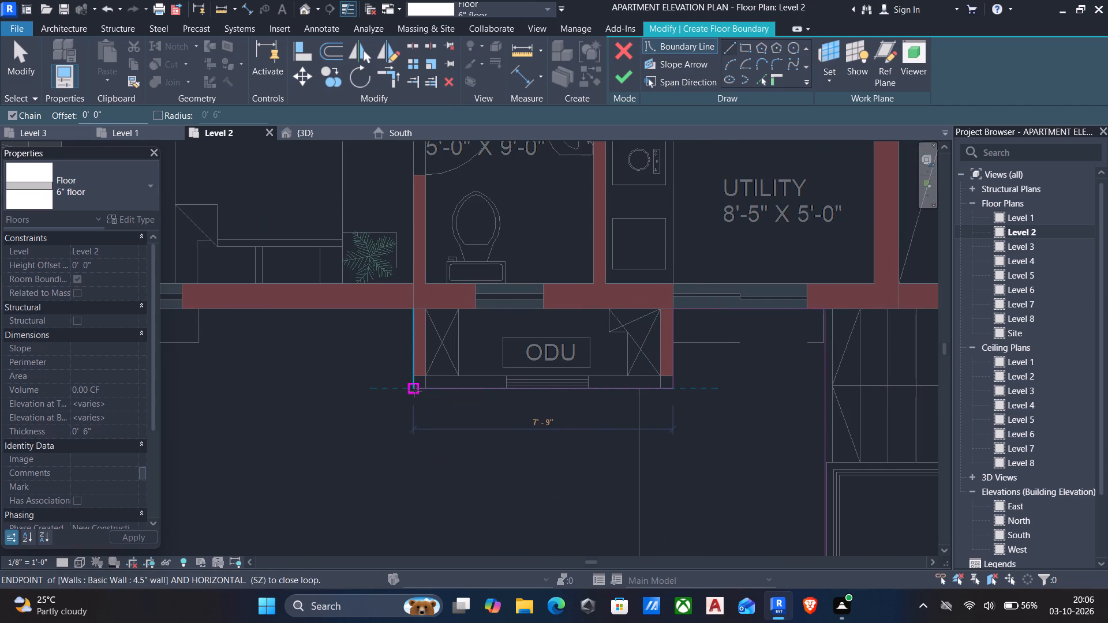
left_click_drag(415, 391, 414, 381)
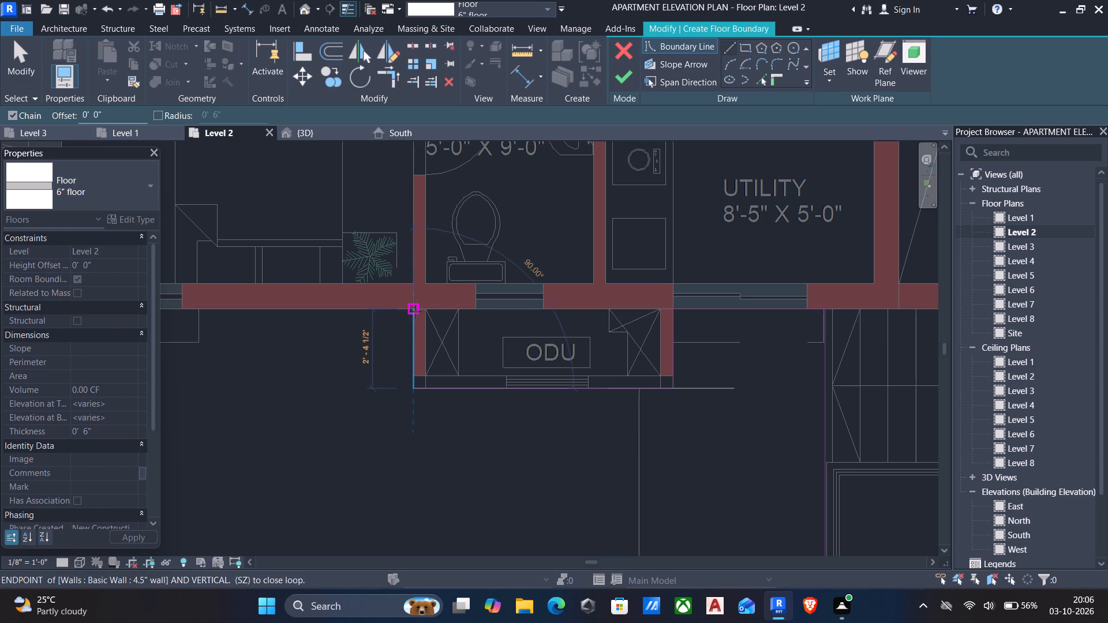
left_click(415, 311)
Continue the boundary along M-Bedroom's outer window wall to its corner, and along the side wall past the window to the balcony wall.
middle_click_drag(395, 359, 587, 409)
middle_click_drag(377, 399, 377, 399)
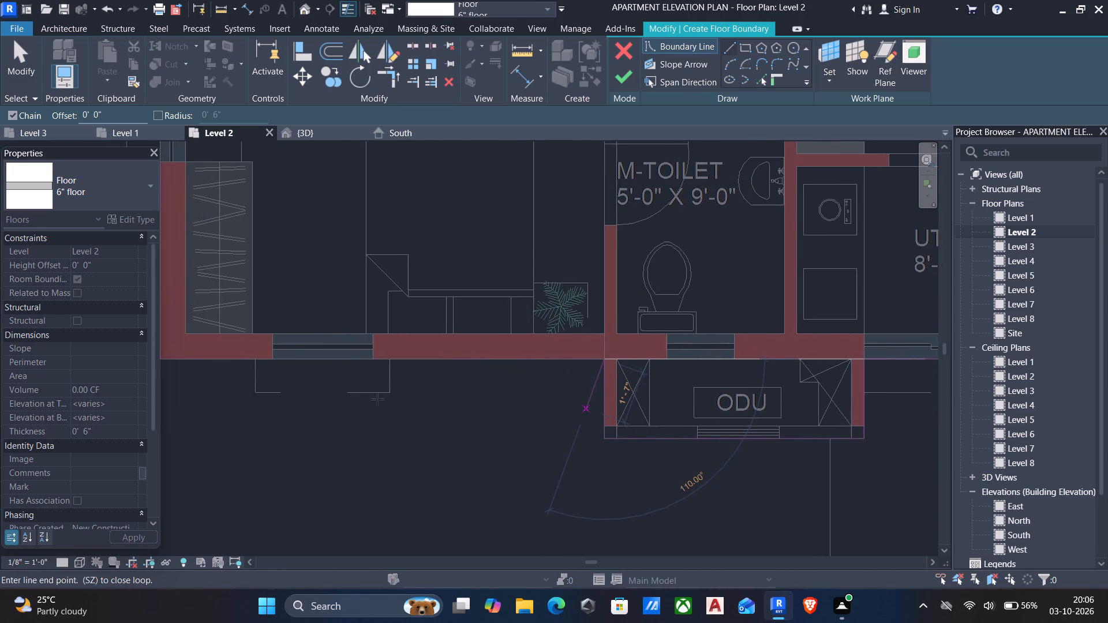
middle_click_drag(377, 399, 553, 408)
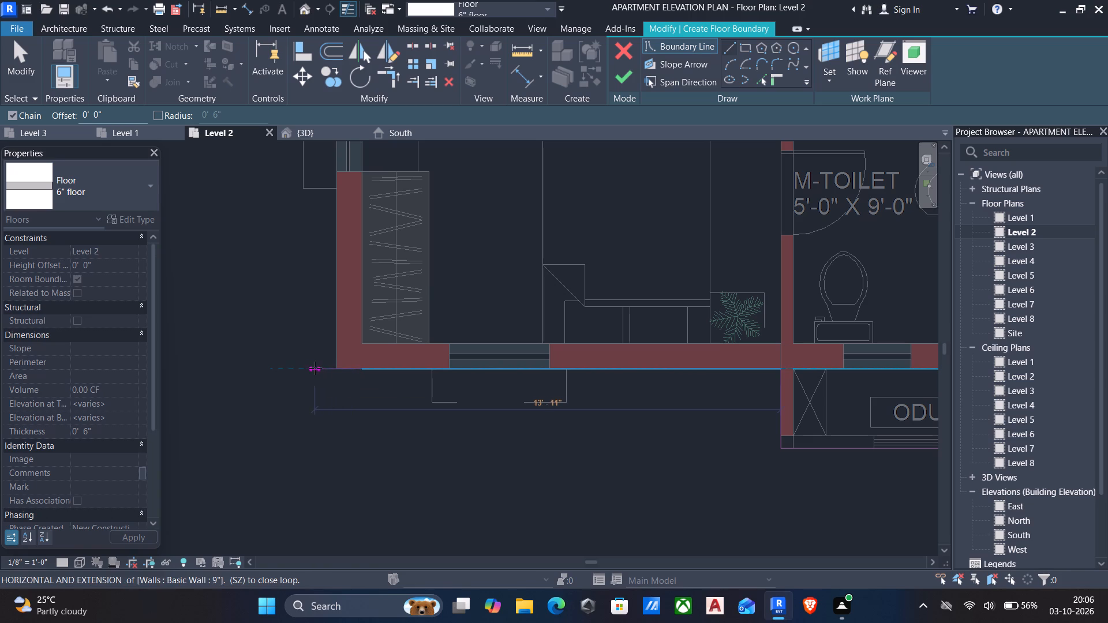
left_click(338, 368)
middle_click_drag(369, 303, 407, 366)
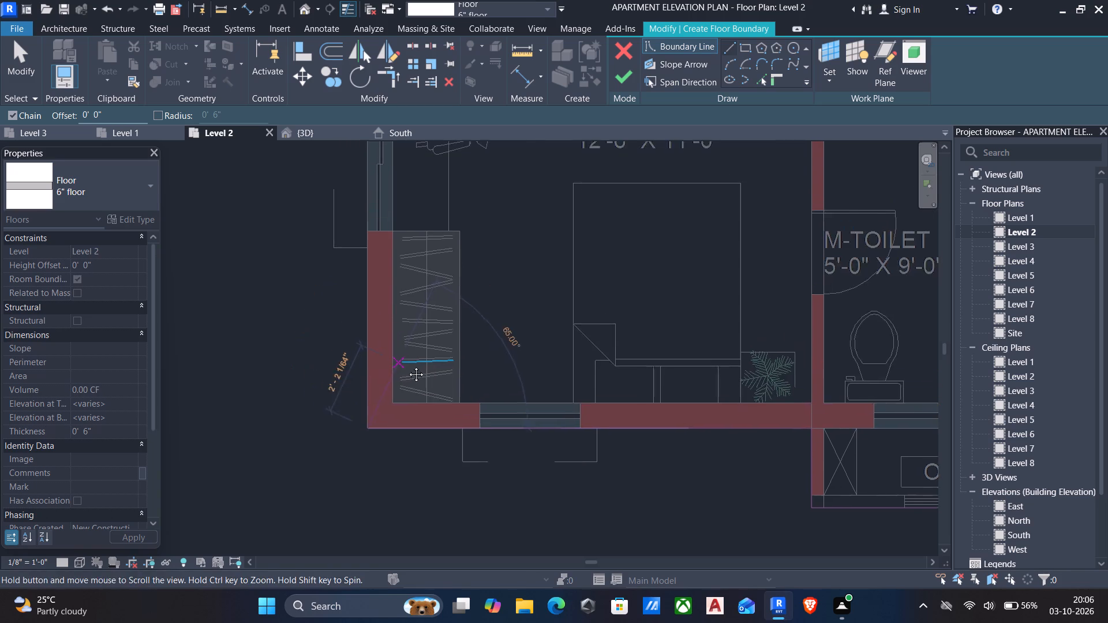
middle_click_drag(407, 366, 448, 390)
middle_click_drag(411, 279, 412, 350)
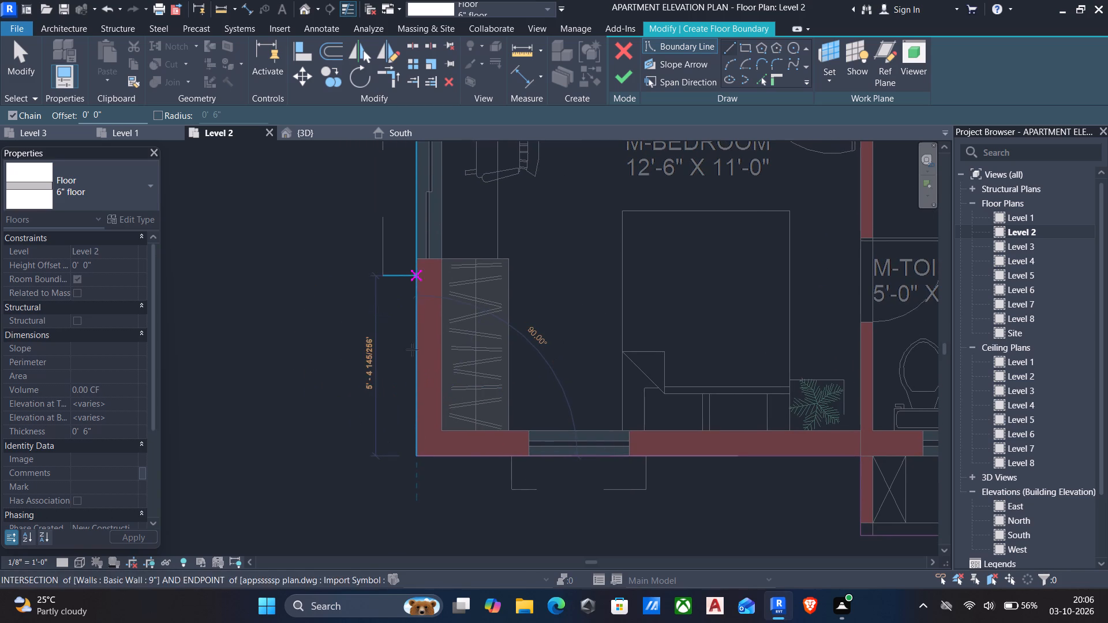
middle_click_drag(412, 350, 410, 444)
left_click(415, 243)
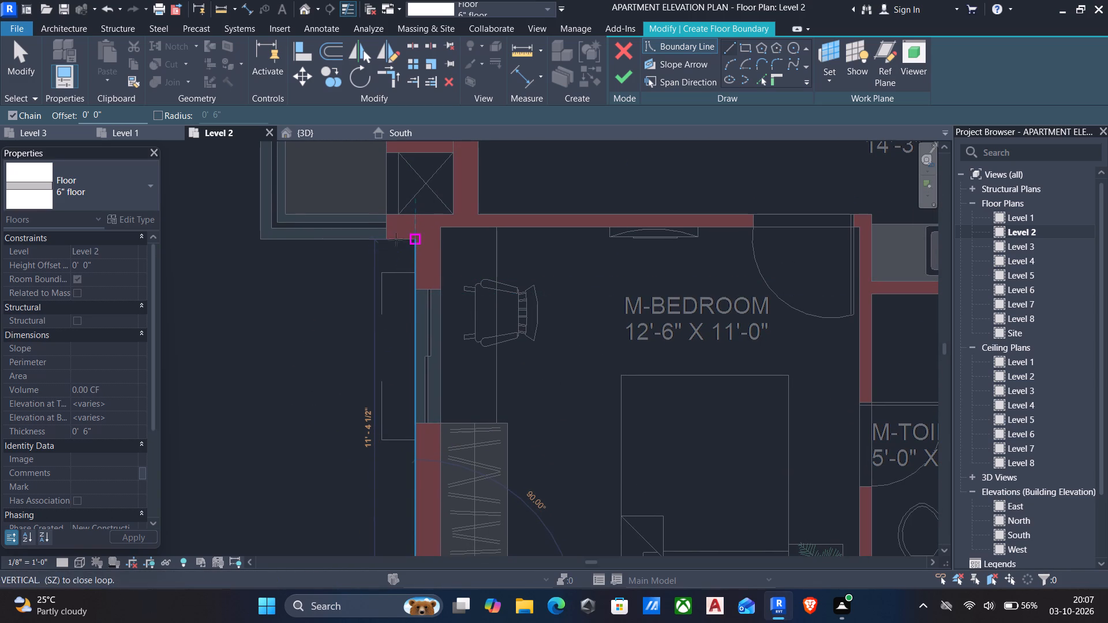
Trace the 5'-0" wide balcony's outer edge: 4'-7 1/2" out, along its long side, and along the angled side to the curve at Bedroom-1.
left_click(257, 236)
middle_click_drag(259, 242, 288, 358)
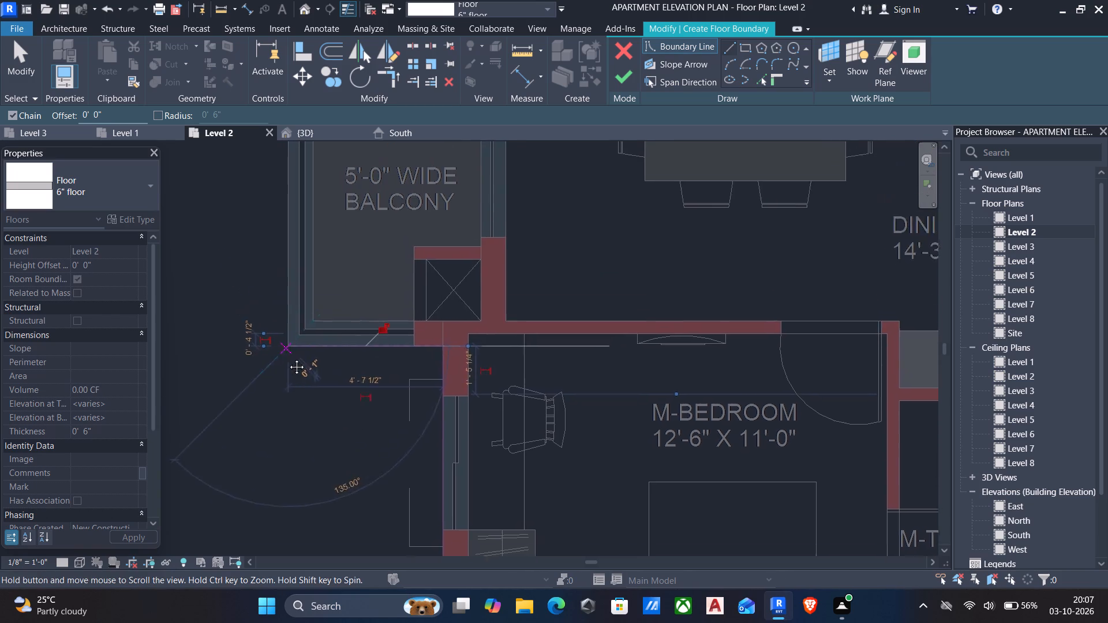
middle_click_drag(288, 358, 328, 520)
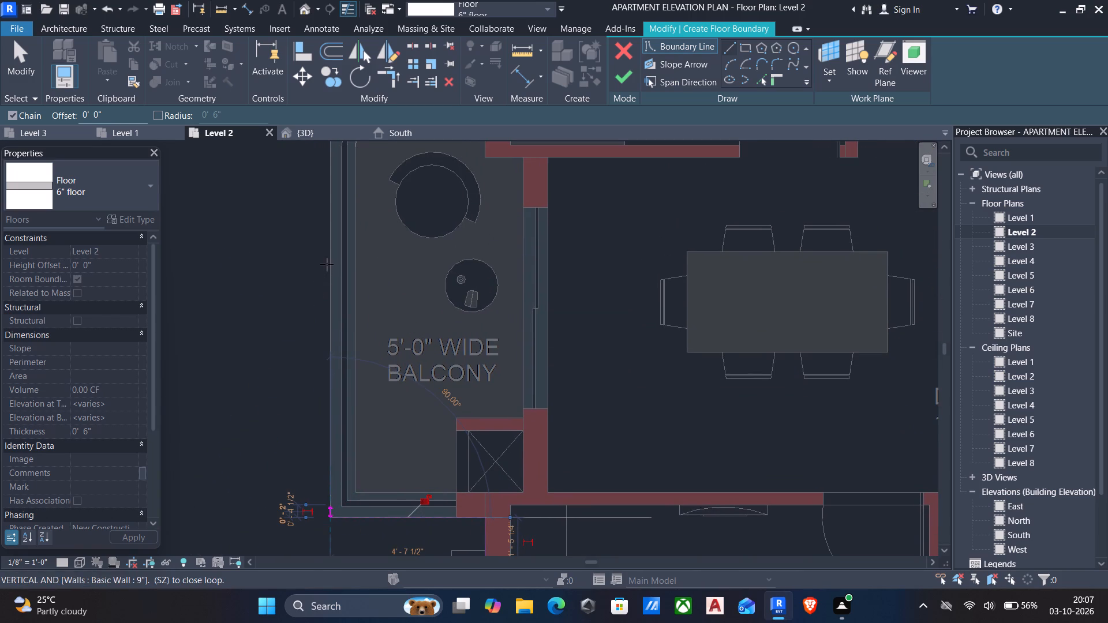
middle_click_drag(332, 246, 349, 427)
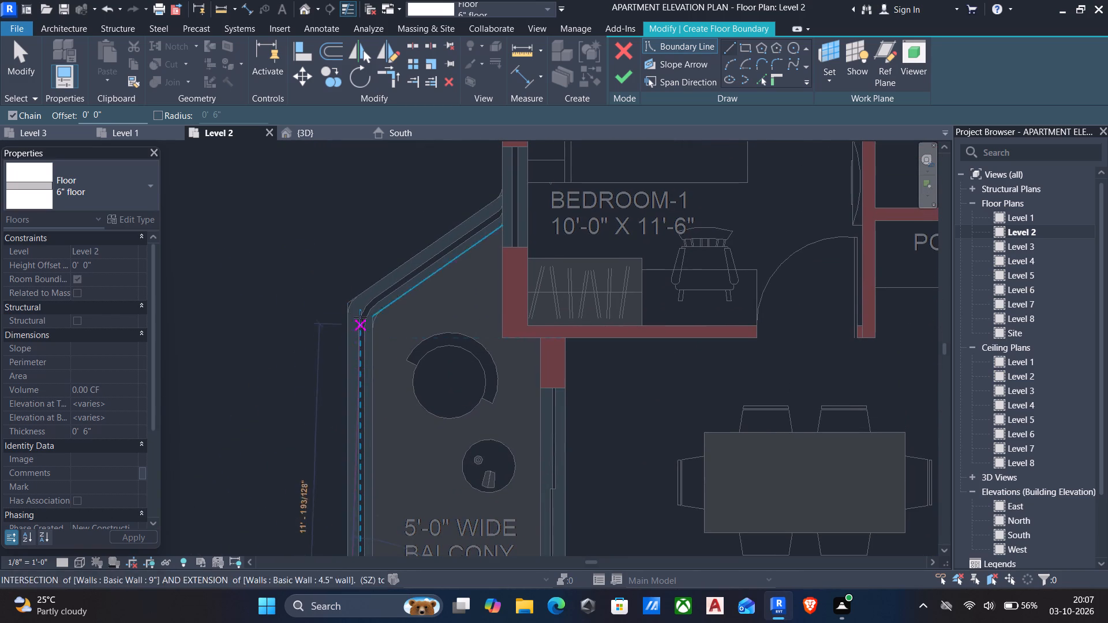
left_click(349, 308)
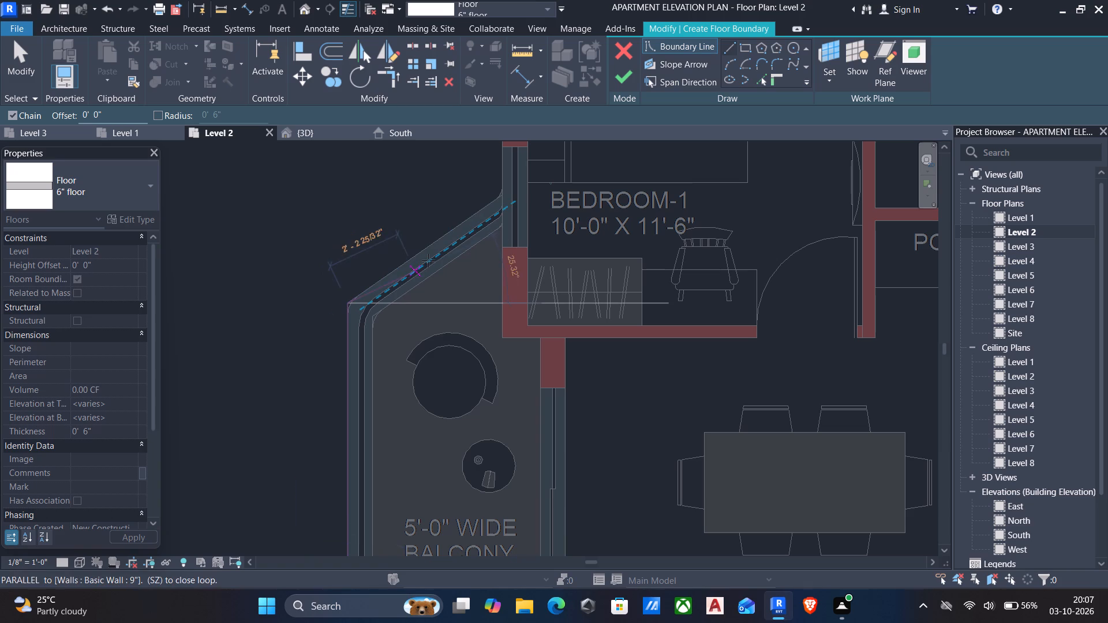
scroll(466, 227, "up", 4)
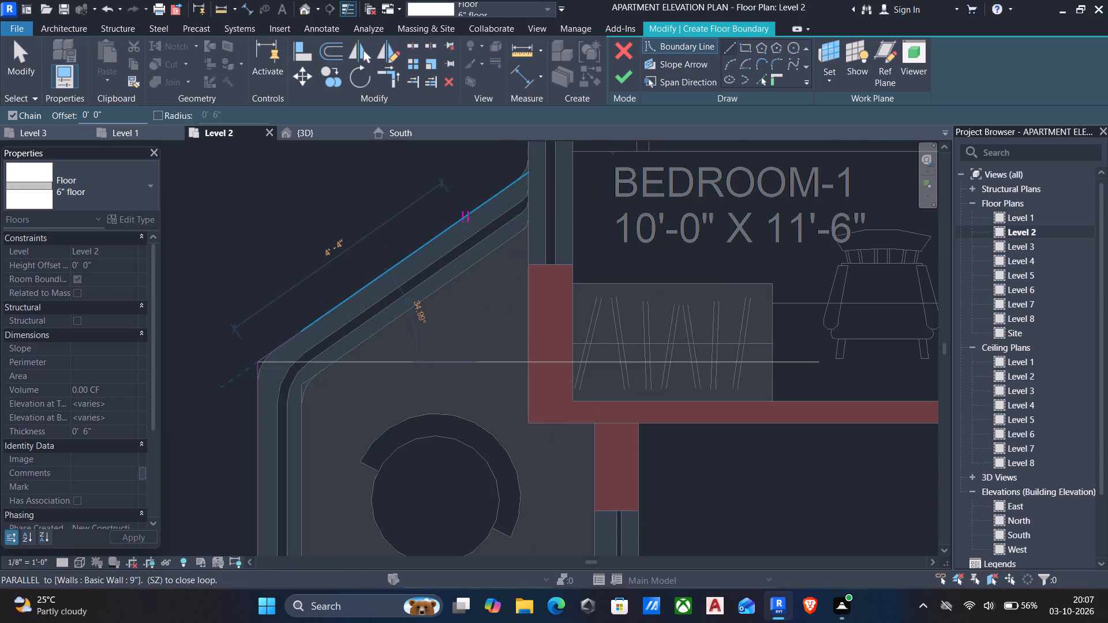
middle_click_drag(470, 228, 449, 413)
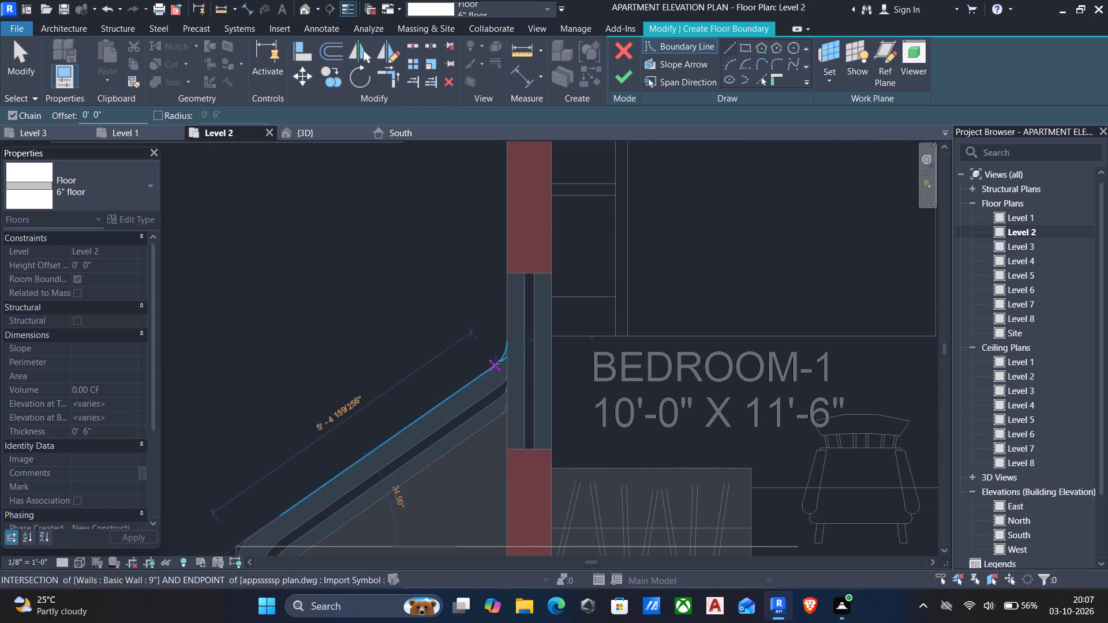
left_click(497, 363)
Add the small curved corner between the balcony's angled edge and Bedroom-1's wall to the boundary using Pick Lines.
scroll(506, 344, "up", 2)
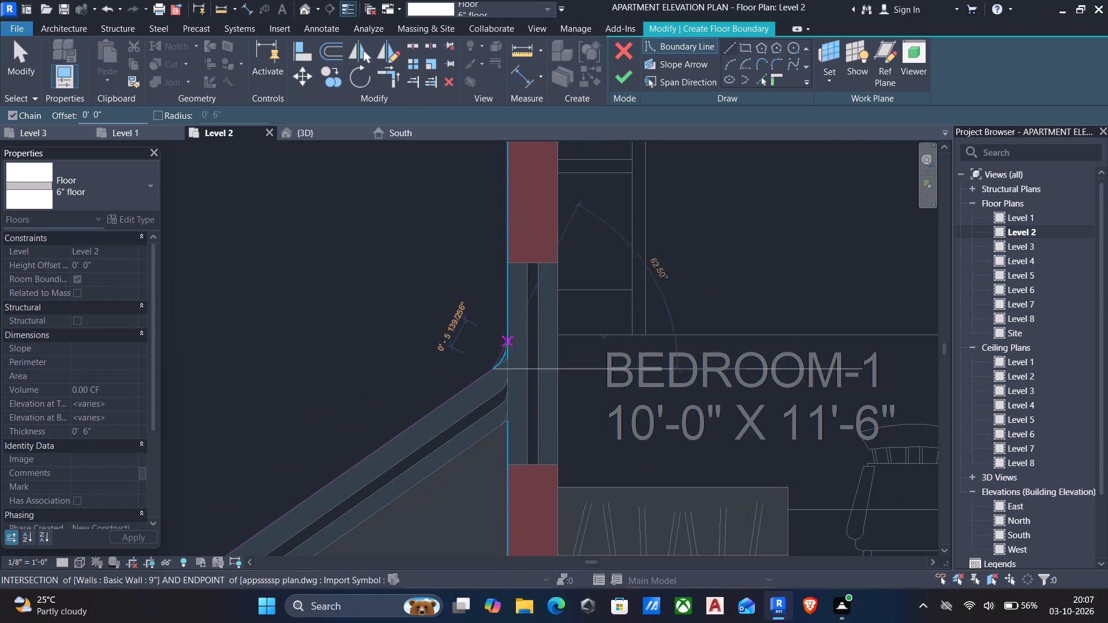
scroll(506, 346, "up", 4)
key("Escape")
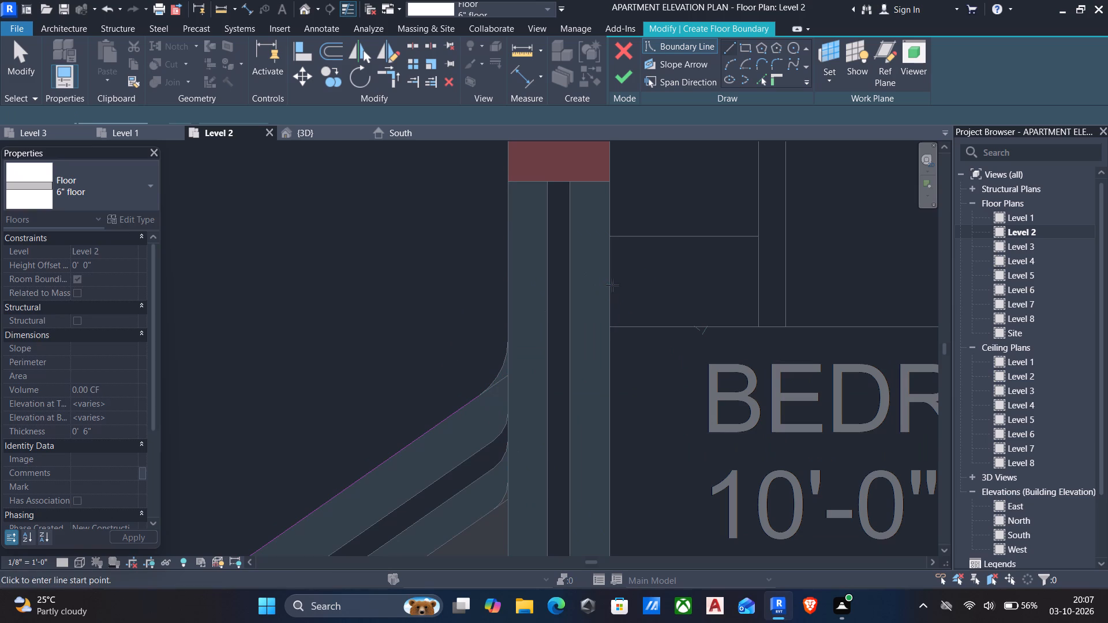
left_click(759, 77)
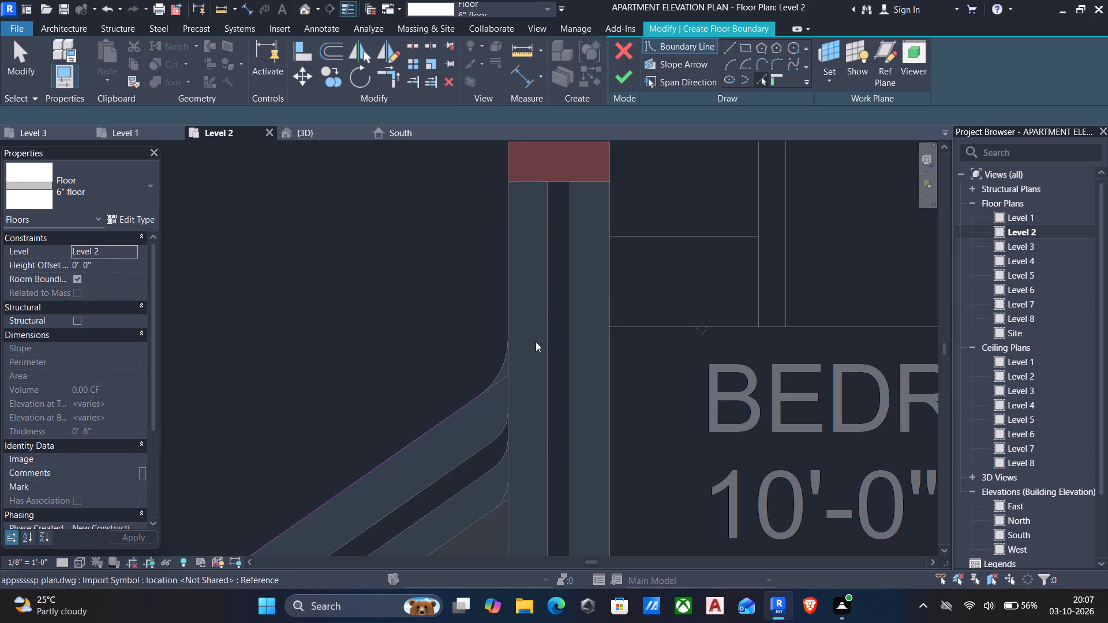
left_click(501, 365)
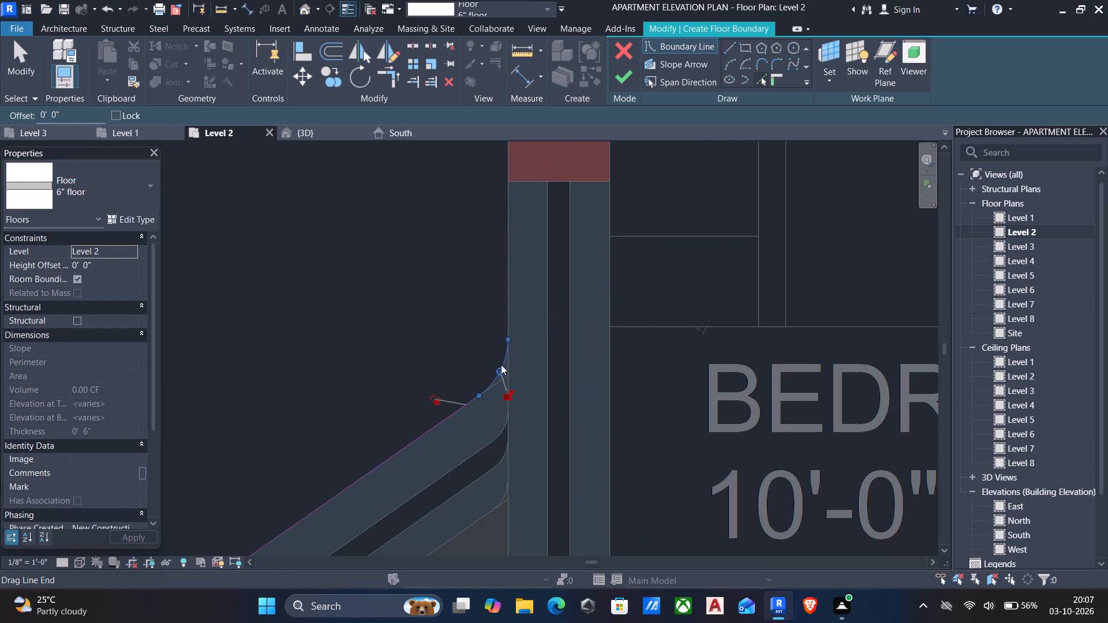
key("Escape")
Draw a straight boundary line from the curve's end along Bedroom-1's outer side wall to the building corner near the 1292 sft label.
scroll(485, 404, "up", 4)
scroll(425, 386, "up", 4)
scroll(488, 413, "up", 4)
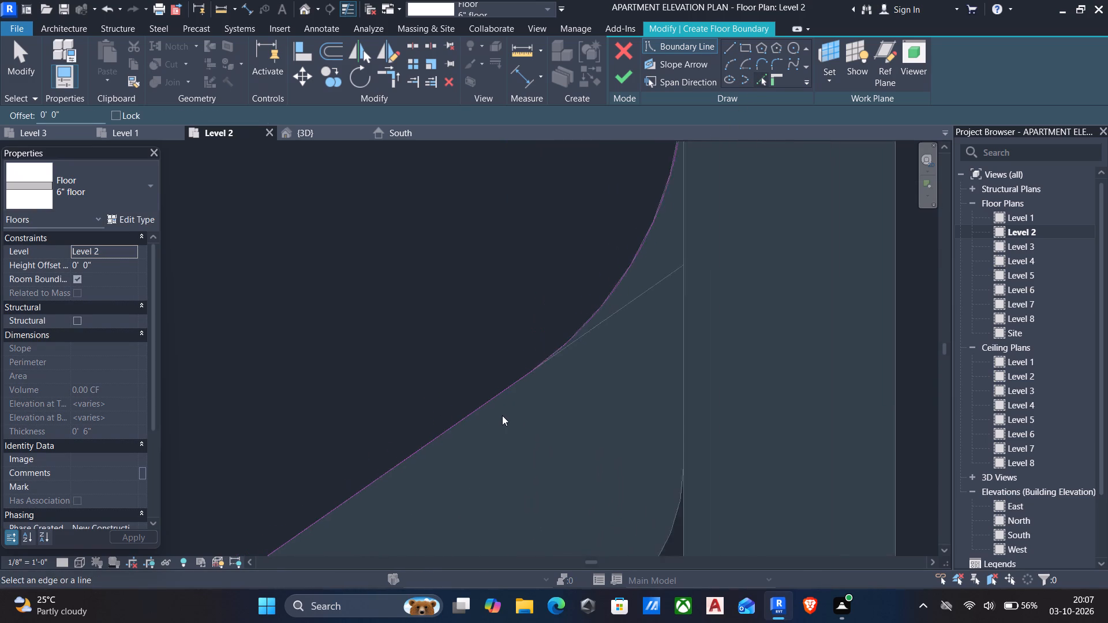
scroll(502, 415, "up", 1)
middle_click_drag(587, 349, 581, 494)
scroll(581, 492, "down", 4)
scroll(607, 356, "down", 3)
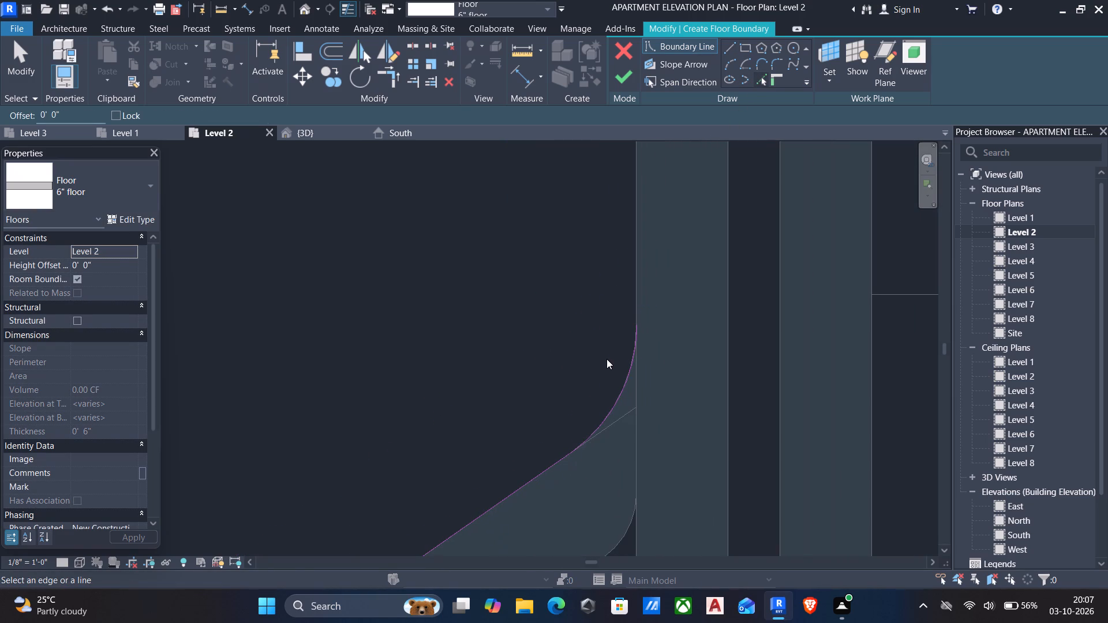
left_click(728, 47)
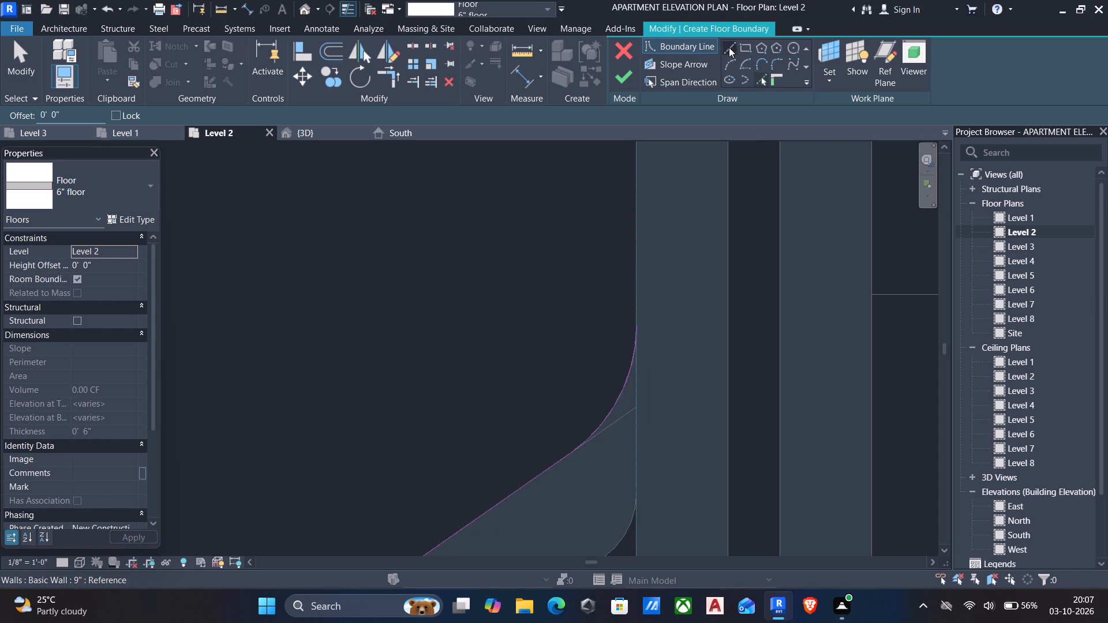
left_click(638, 326)
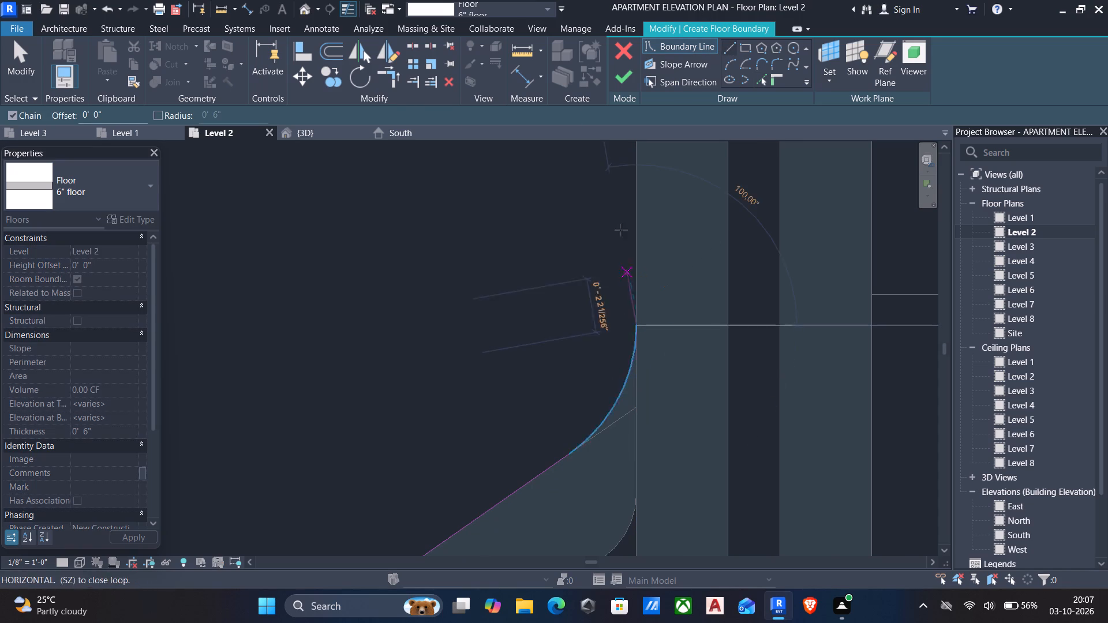
middle_click_drag(635, 211, 623, 354)
scroll(628, 301, "down", 2)
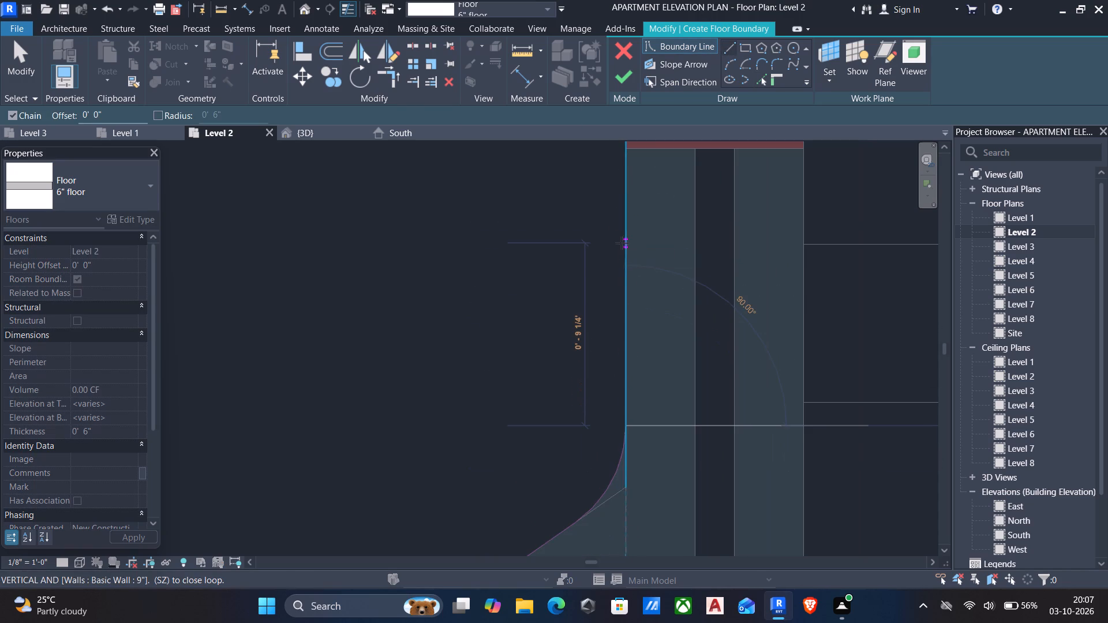
scroll(635, 239, "down", 2)
middle_click_drag(653, 200, 624, 365)
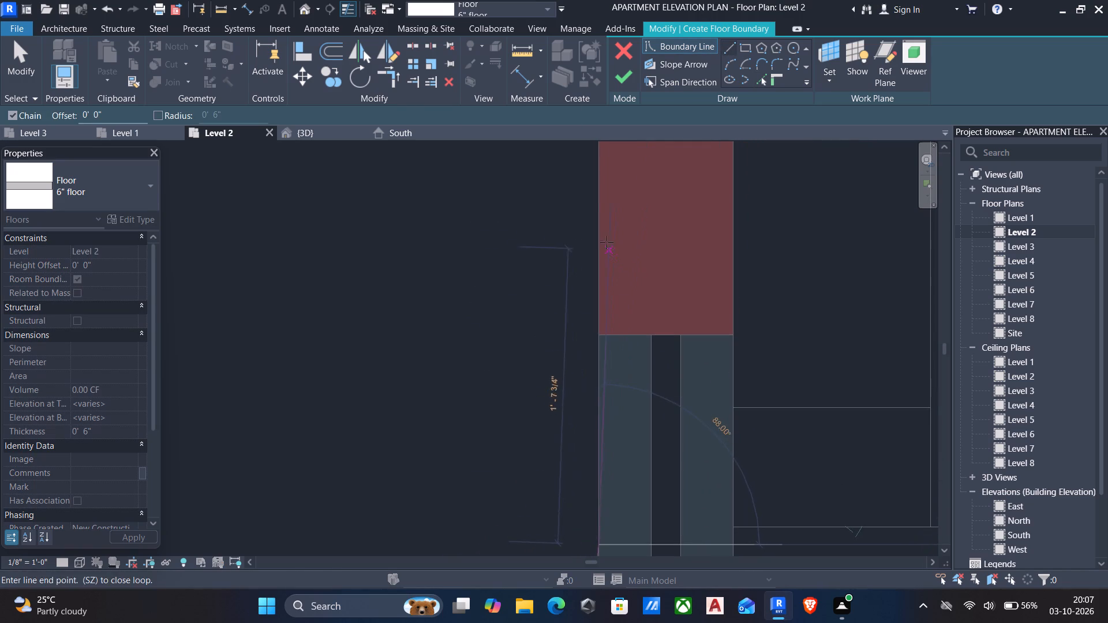
middle_click_drag(602, 227, 603, 382)
scroll(603, 380, "down", 3)
scroll(617, 221, "down", 3)
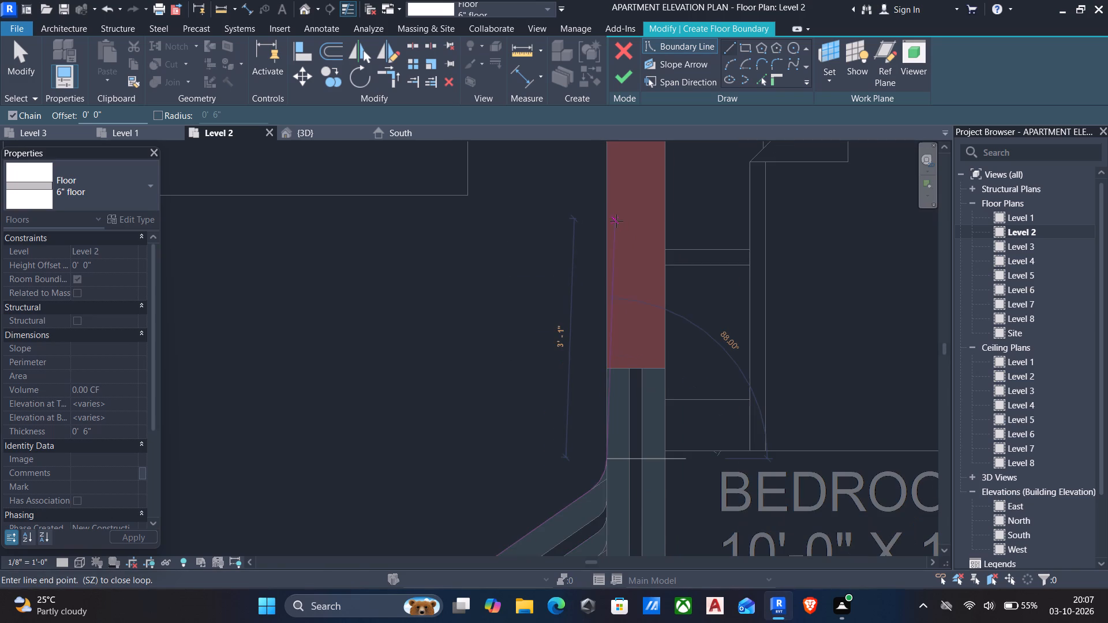
middle_click_drag(613, 204, 593, 430)
scroll(595, 287, "down", 1)
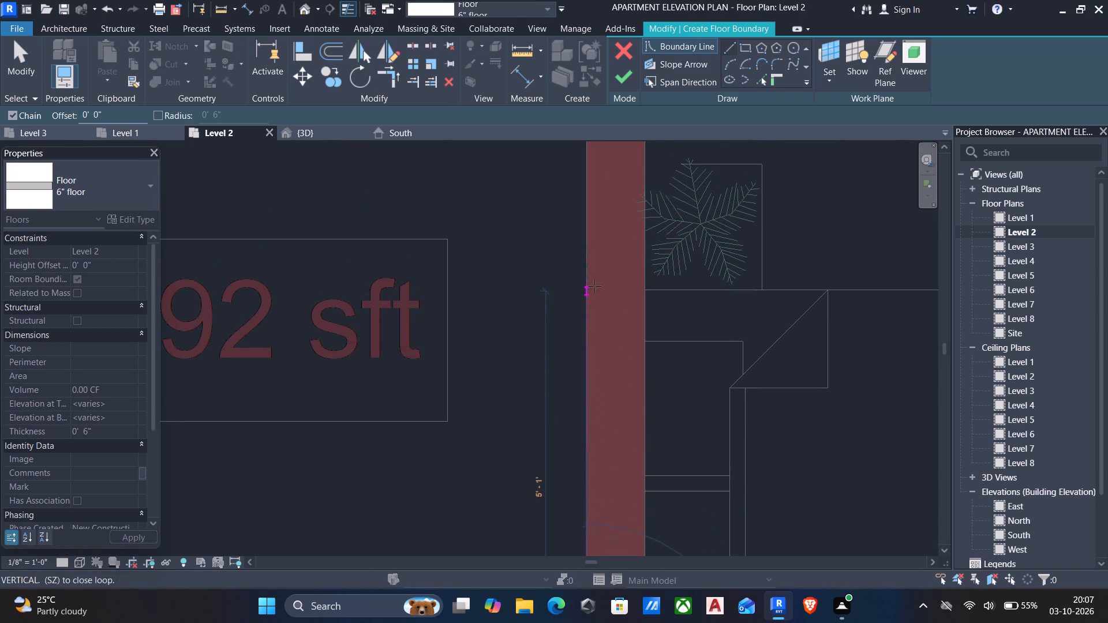
scroll(594, 286, "down", 2)
scroll(599, 234, "down", 3)
middle_click_drag(601, 217, 592, 392)
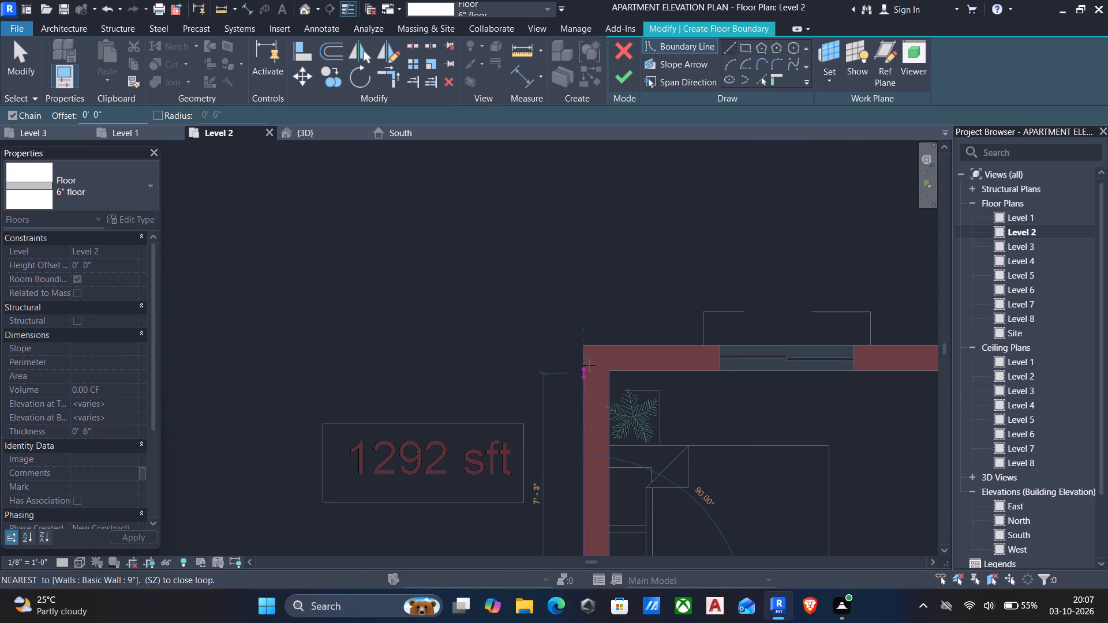
left_click(585, 344)
Draw the boundary line from the building corner along Bedroom-1's outer window wall, 10'-9" to the ODU ledge at Toilet-1.
scroll(615, 347, "down", 4)
middle_click_drag(687, 346, 638, 363)
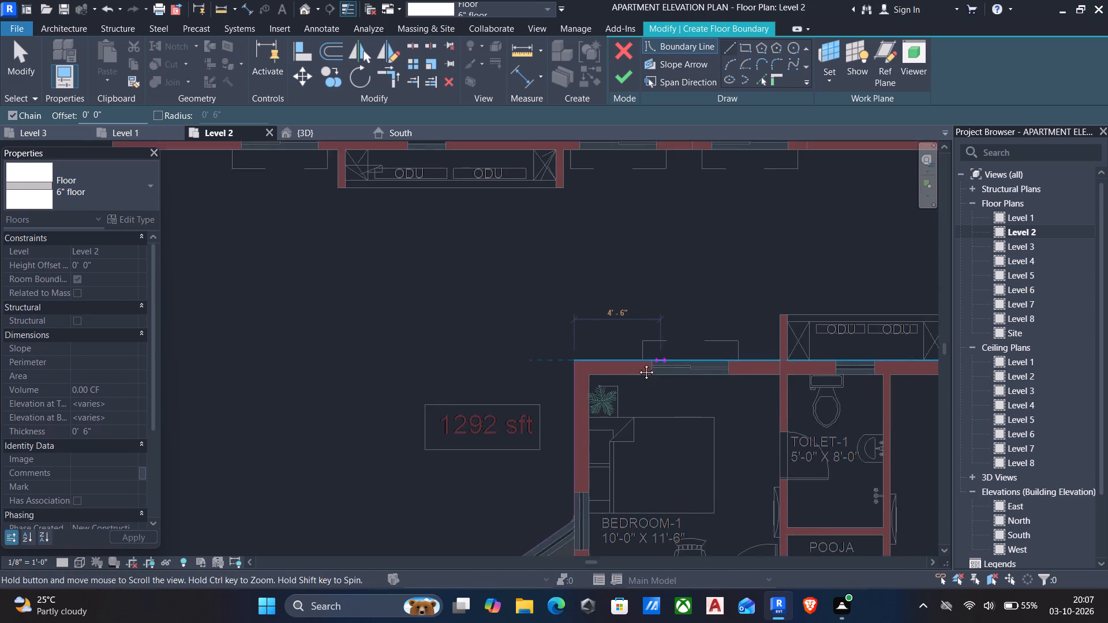
middle_click_drag(638, 363, 461, 367)
scroll(461, 367, "down", 3)
middle_click_drag(731, 355, 562, 373)
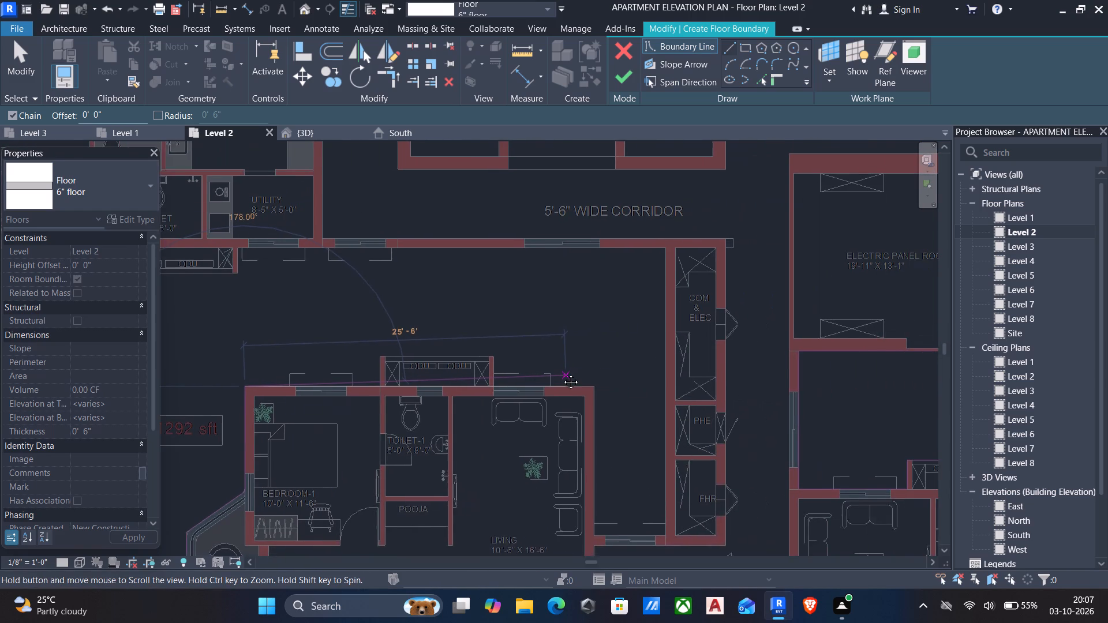
middle_click_drag(562, 373, 679, 389)
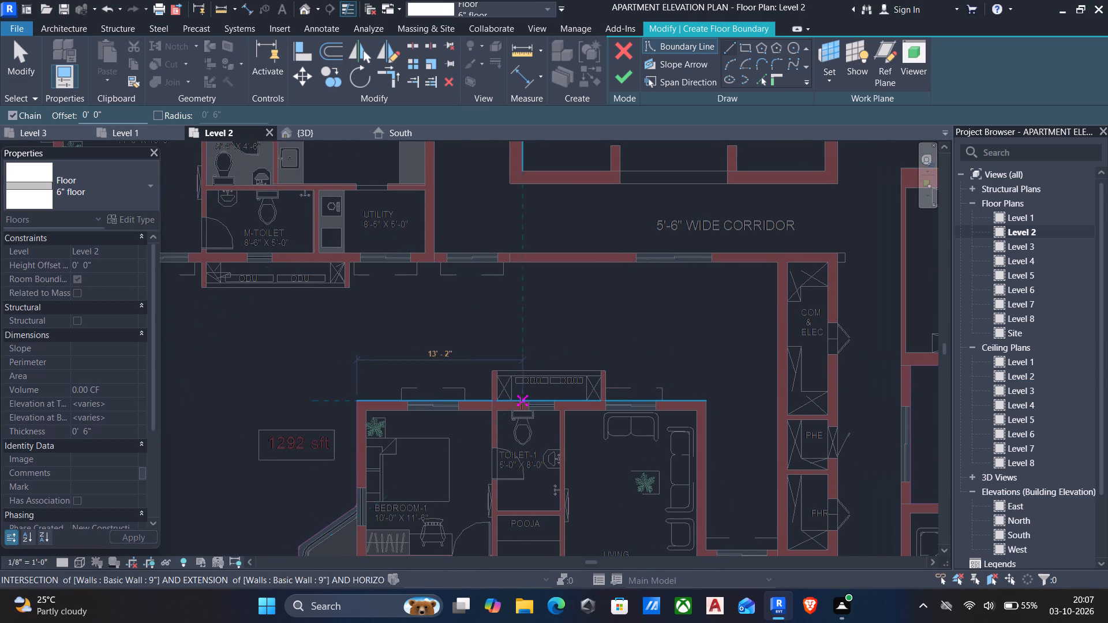
scroll(493, 401, "up", 3)
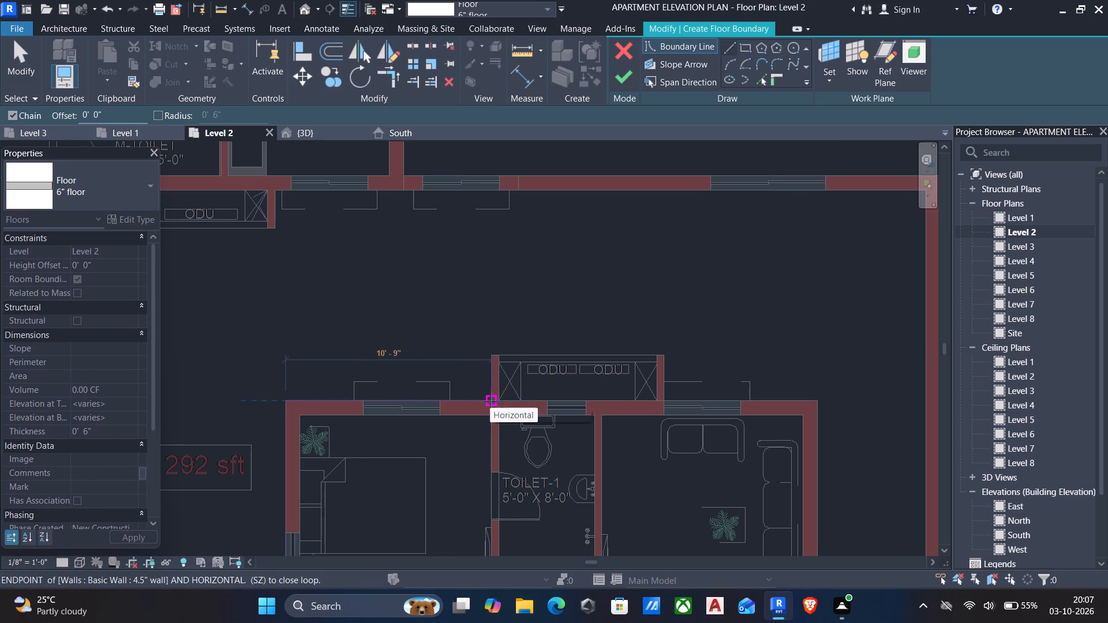
left_click(491, 401)
Trace the ODU ledge outside Toilet-1: 2'-4 1/2" out, 9'-0" along its outer edge, and 2'-4 1/2" back to the wall.
scroll(496, 352, "up", 4)
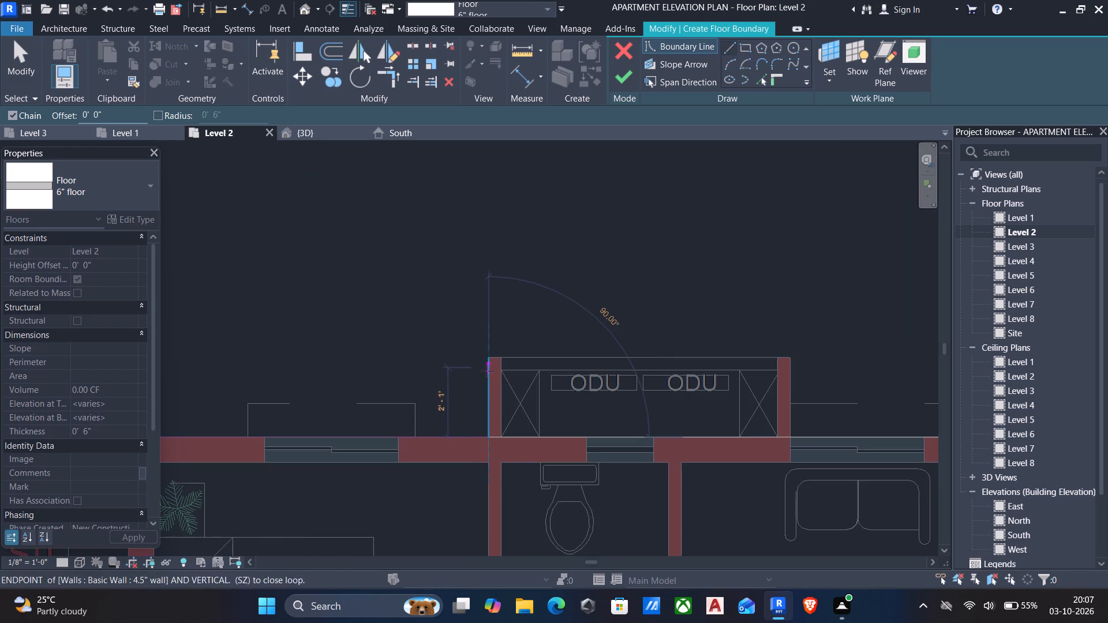
left_click(491, 359)
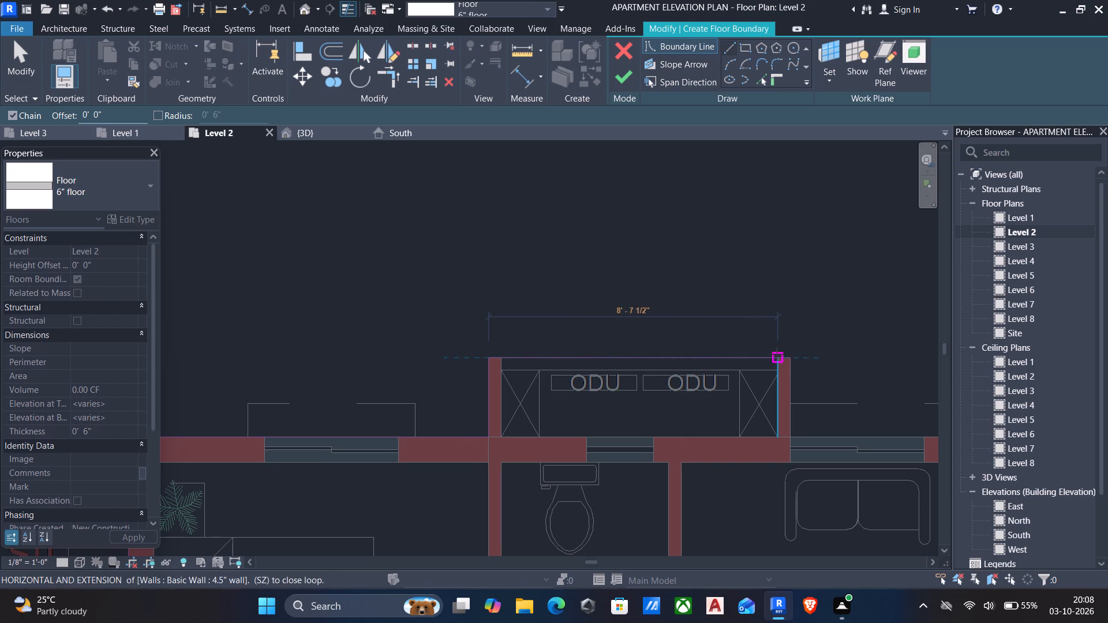
left_click(792, 354)
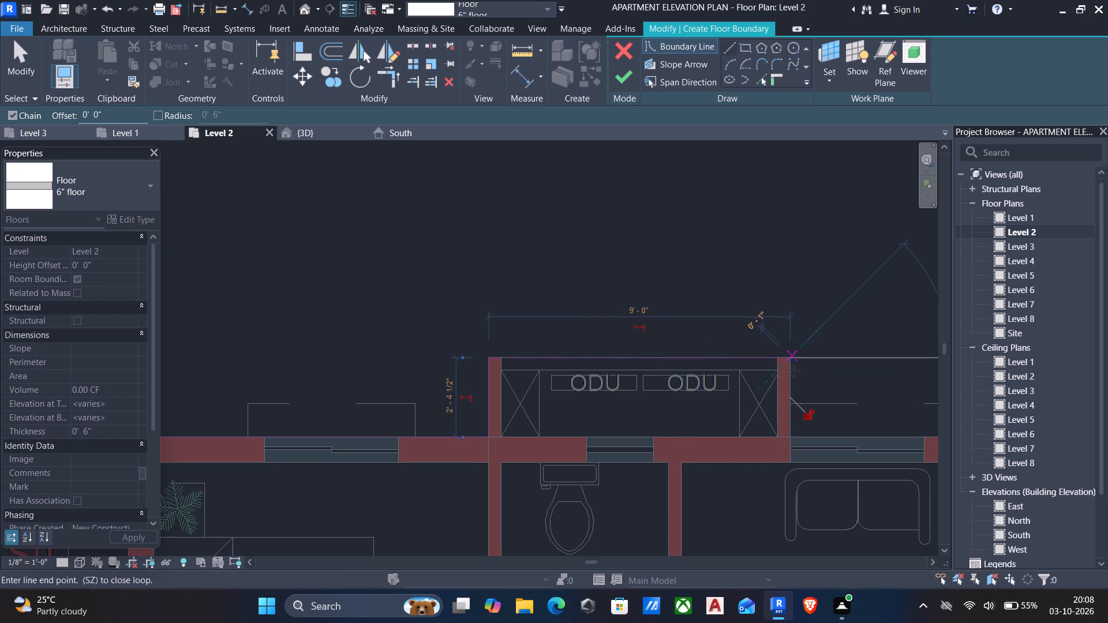
scroll(792, 437, "up", 1)
middle_click_drag(792, 441, 668, 432)
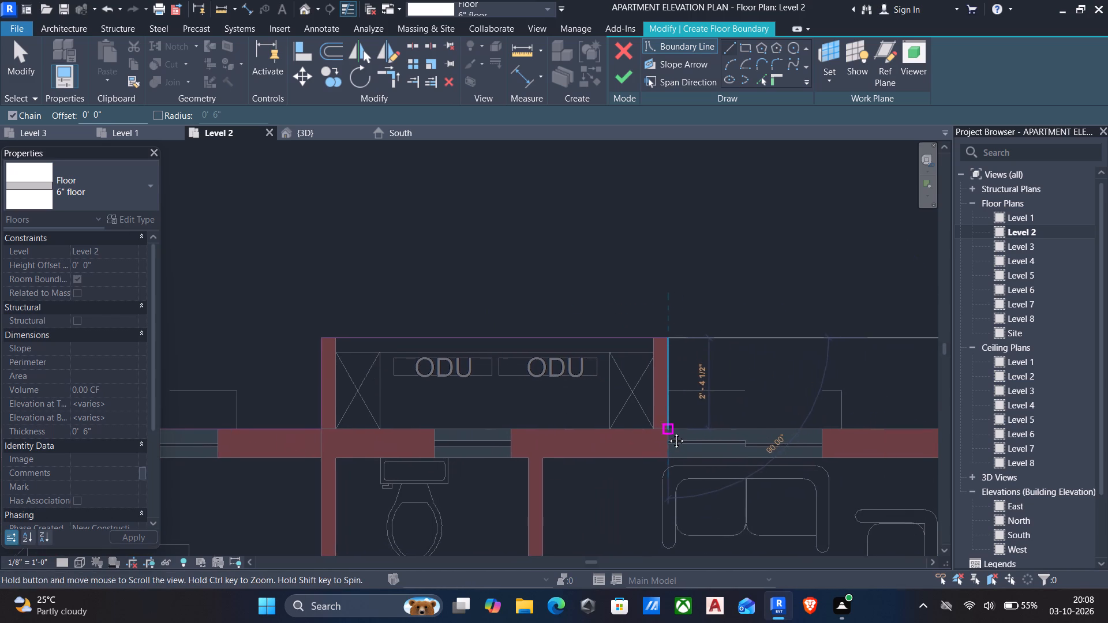
middle_click_drag(668, 432, 667, 432)
left_click(668, 428)
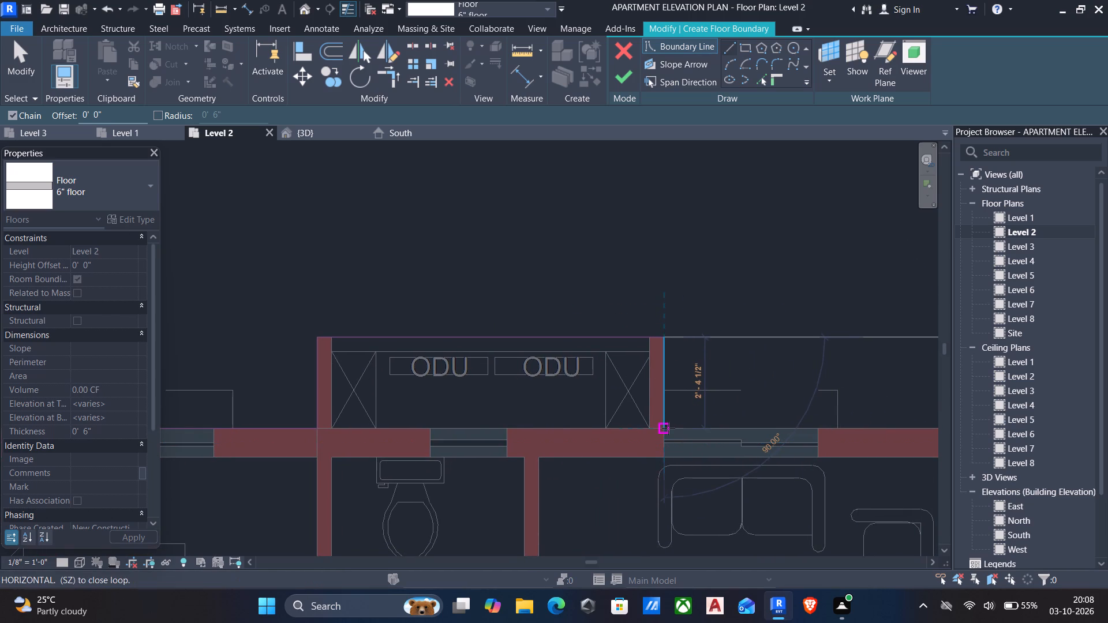
Continue the boundary 8'-0" along Living's window wall, 11'-10 1/2" along its side wall, and 5'-8" across to the FHR shaft wall.
middle_click_drag(668, 431, 425, 397)
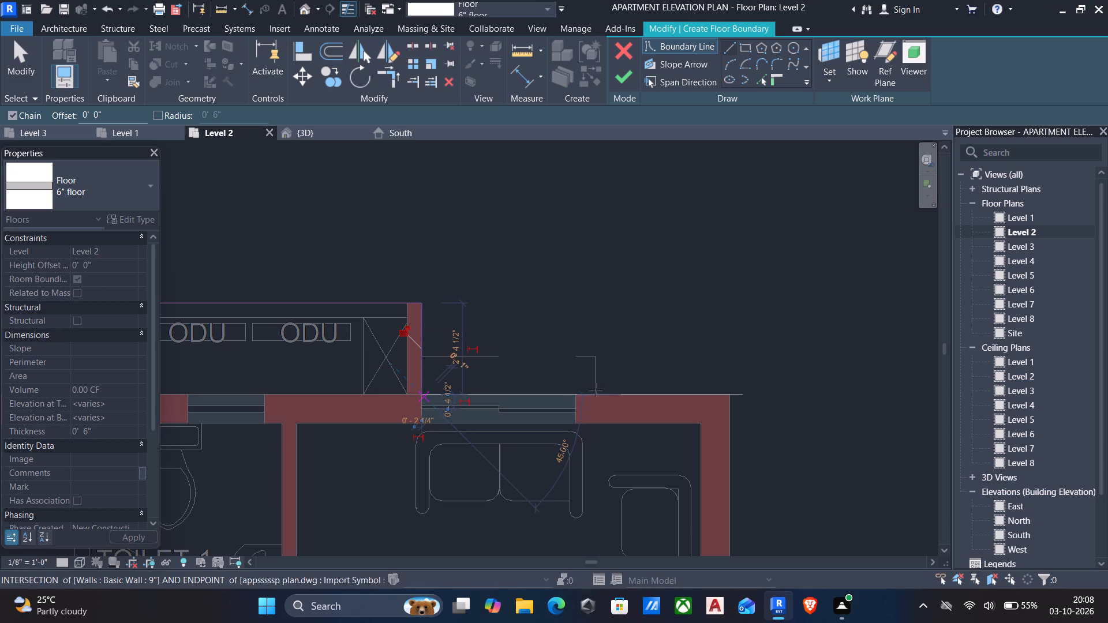
left_click(731, 394)
scroll(729, 407, "down", 4)
middle_click_drag(728, 446, 722, 367)
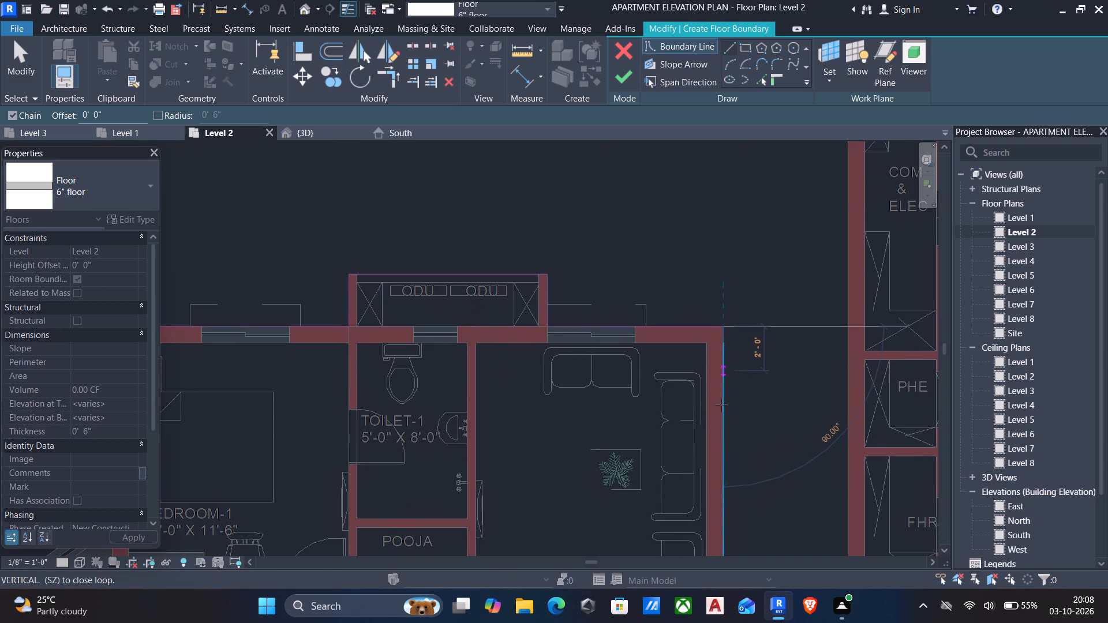
scroll(723, 442, "down", 3)
middle_click_drag(723, 468, 705, 384)
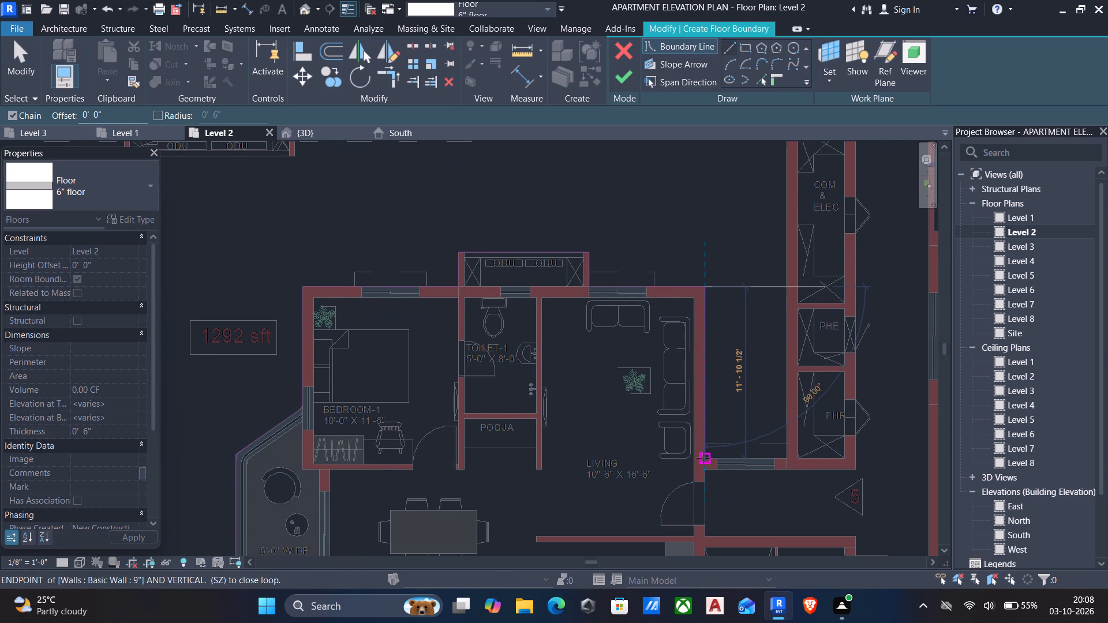
left_click(703, 458)
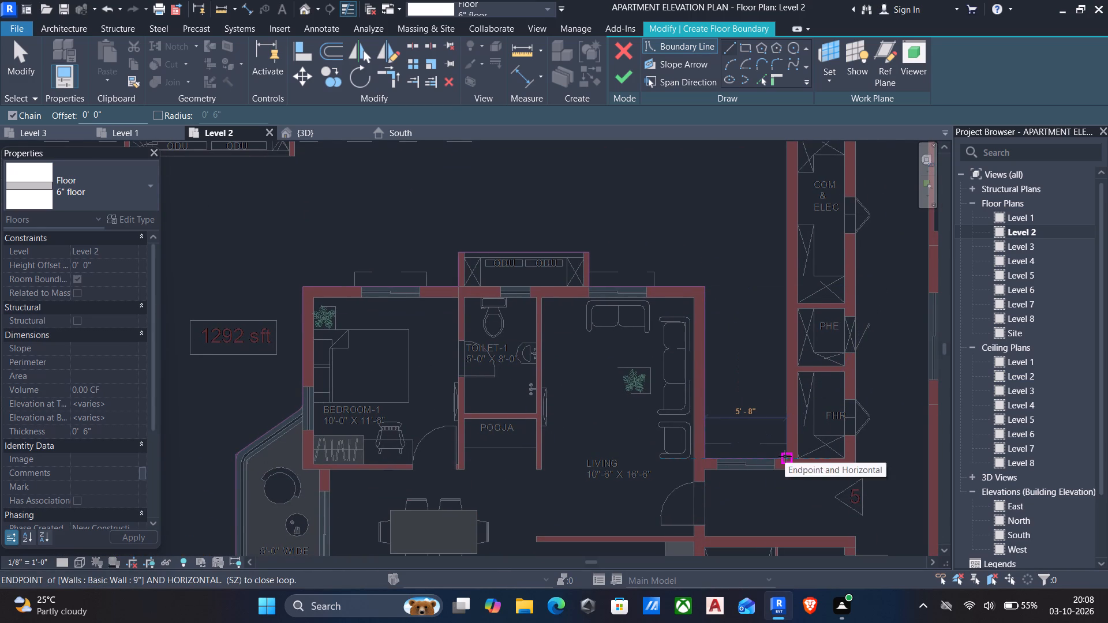
left_click(786, 459)
Continue the boundary 22'-10 1/2" along the shaft wall to the corridor wall, and along the Utility window wall to M-Toilet's ODU ledge.
middle_click_drag(785, 398, 770, 471)
middle_click_drag(772, 380, 743, 504)
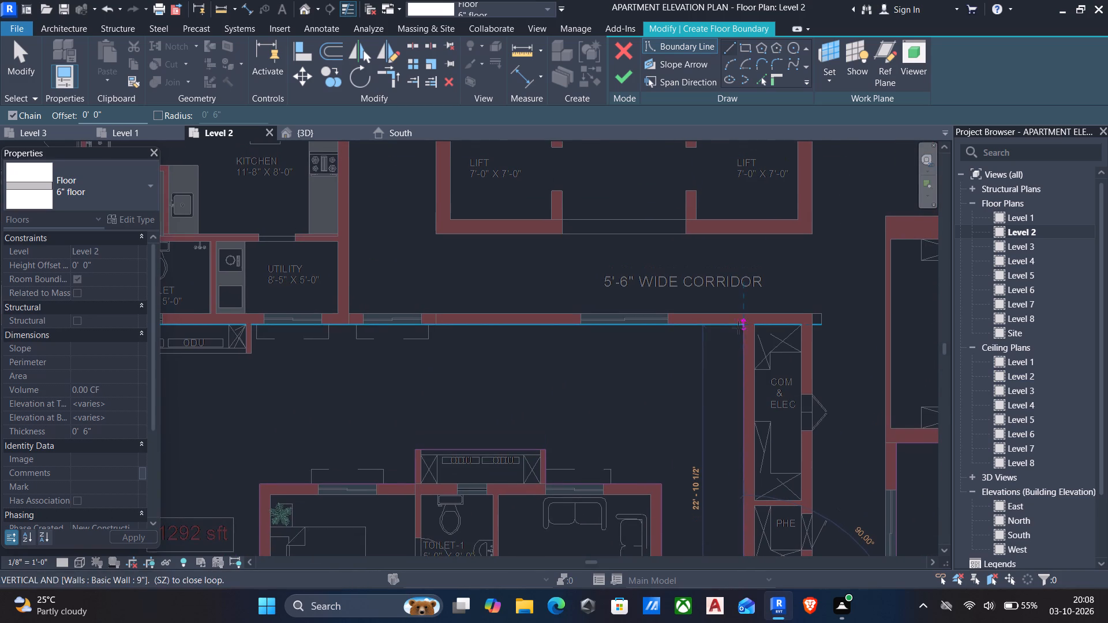
left_click(743, 327)
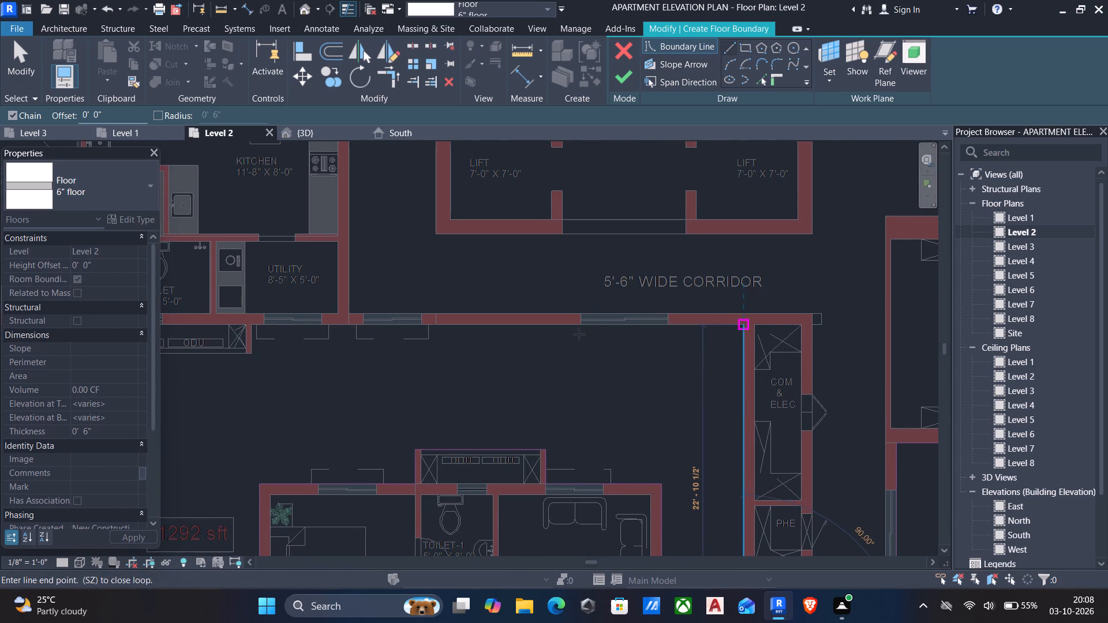
middle_click_drag(574, 339, 931, 361)
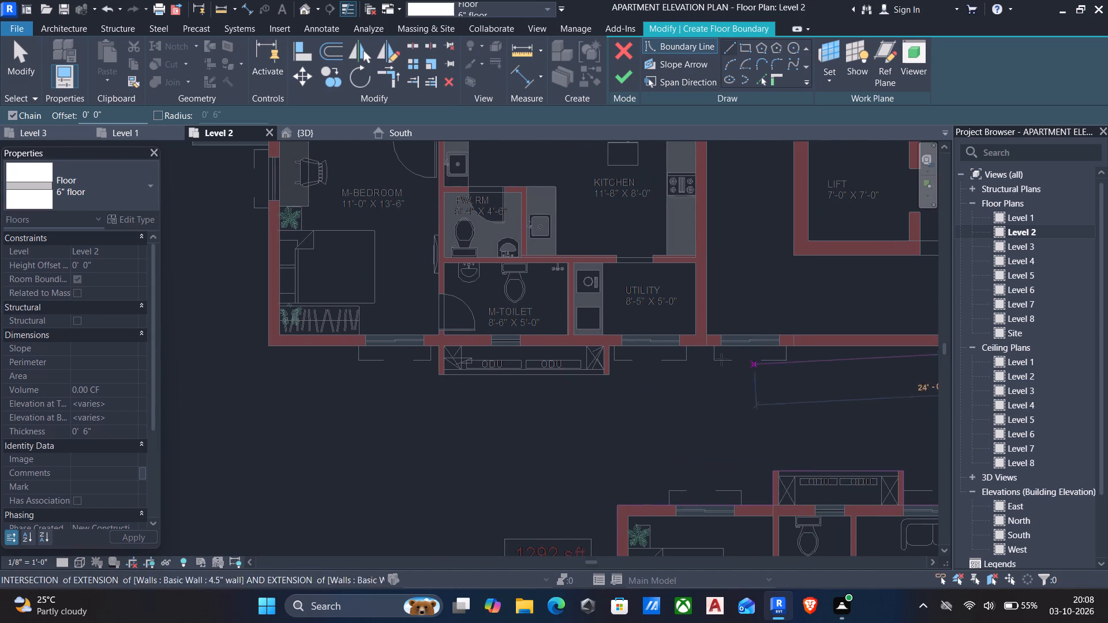
scroll(661, 354, "up", 4)
scroll(606, 346, "up", 5)
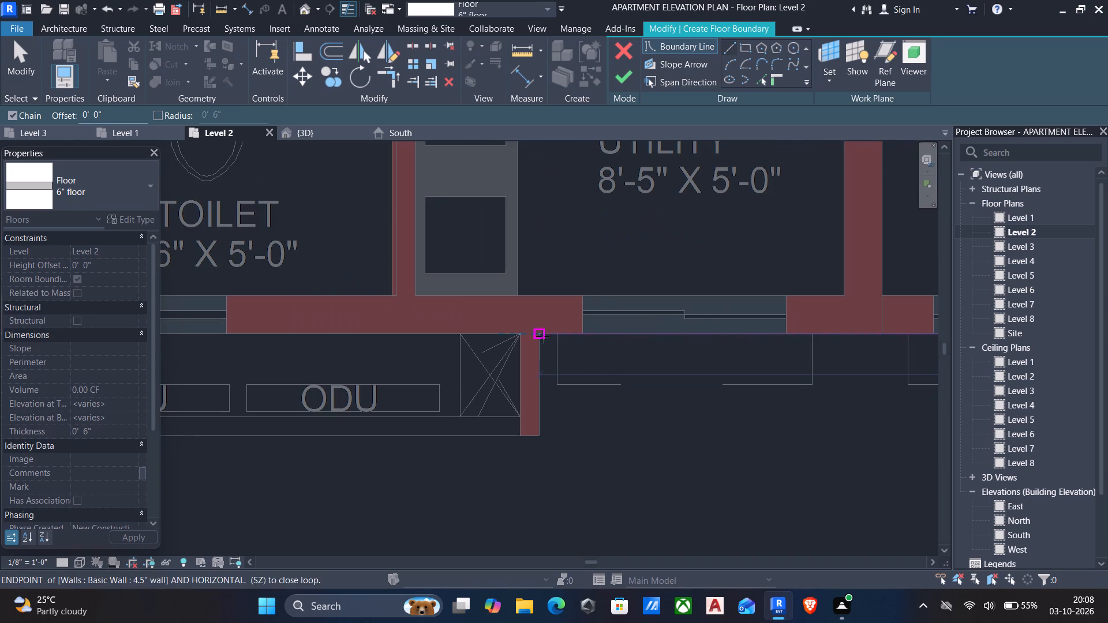
left_click(542, 336)
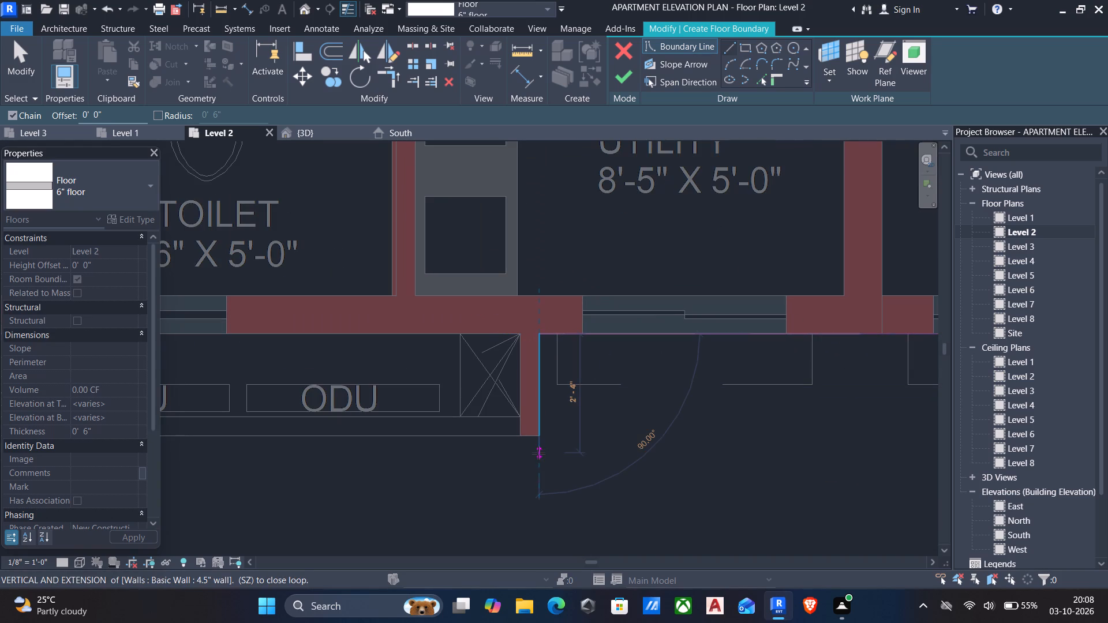
Trace the ODU ledge outside M-Toilet: 2'-0" out, about 11'-9" along its outer edge, and back to the wall.
left_click(542, 436)
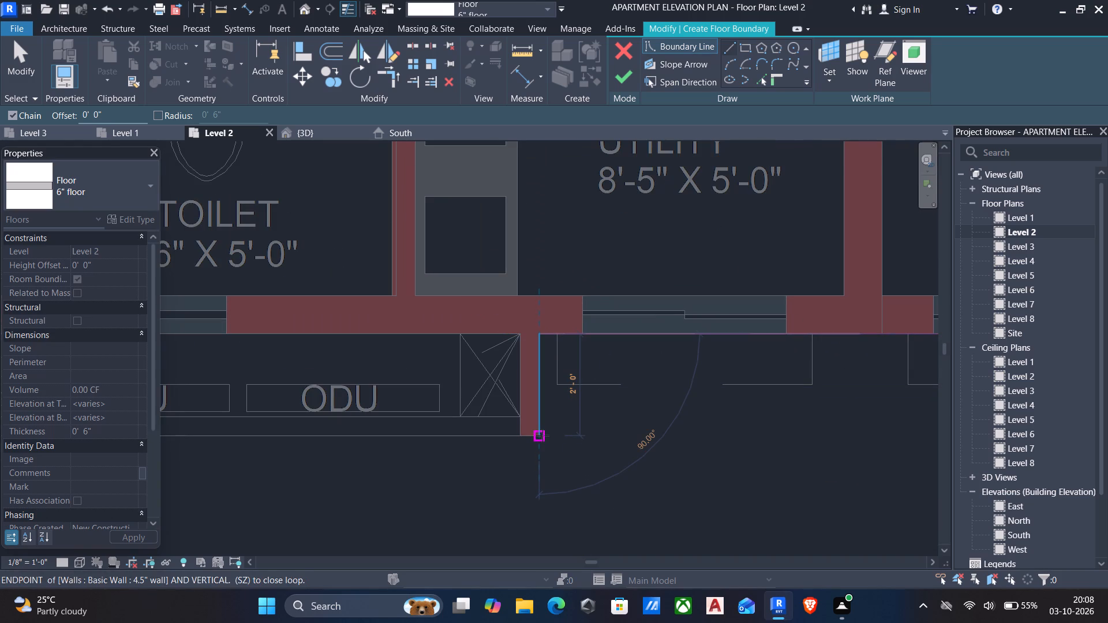
middle_click_drag(458, 437, 892, 456)
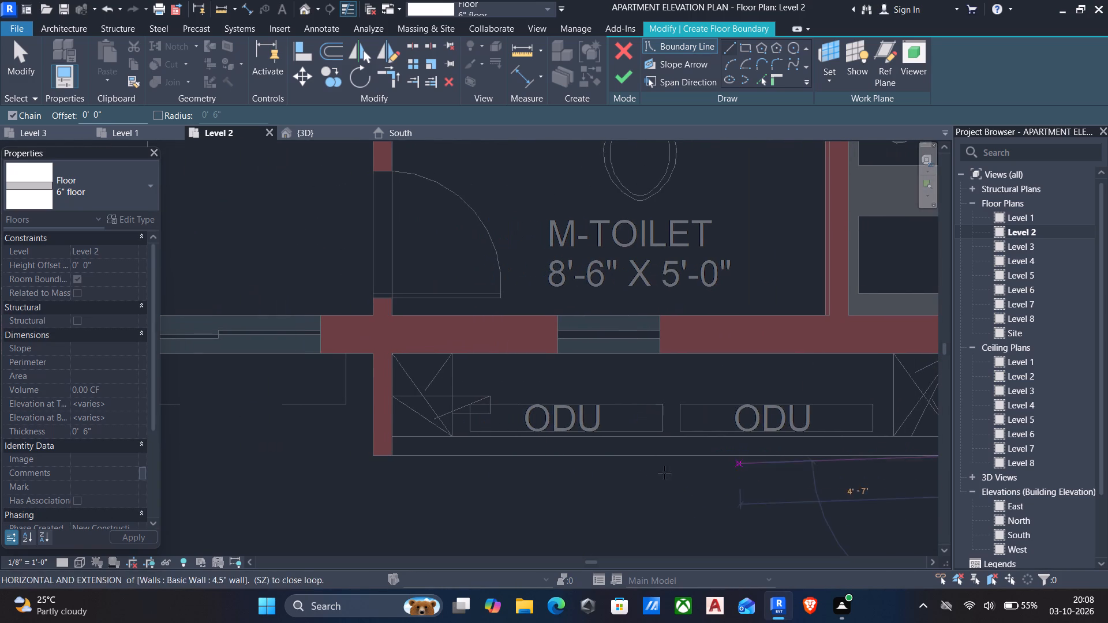
left_click(374, 457)
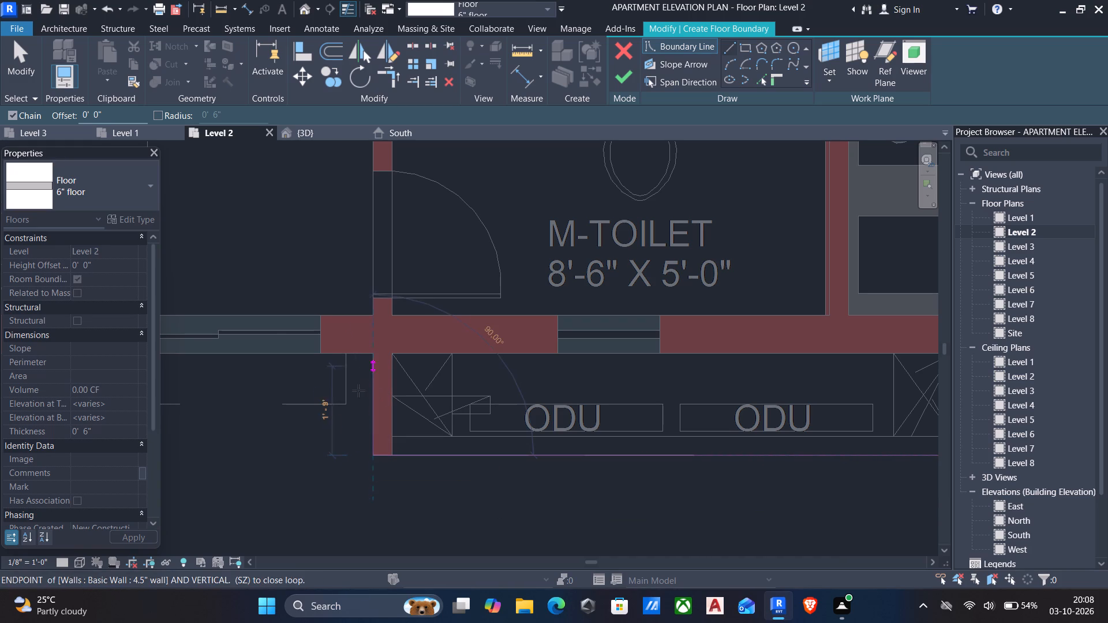
left_click(373, 357)
Continue the boundary 11'-9" along M-Bedroom's outer window wall to its corner, and along the side wall past the window to the balcony edge.
middle_click_drag(370, 395, 477, 413)
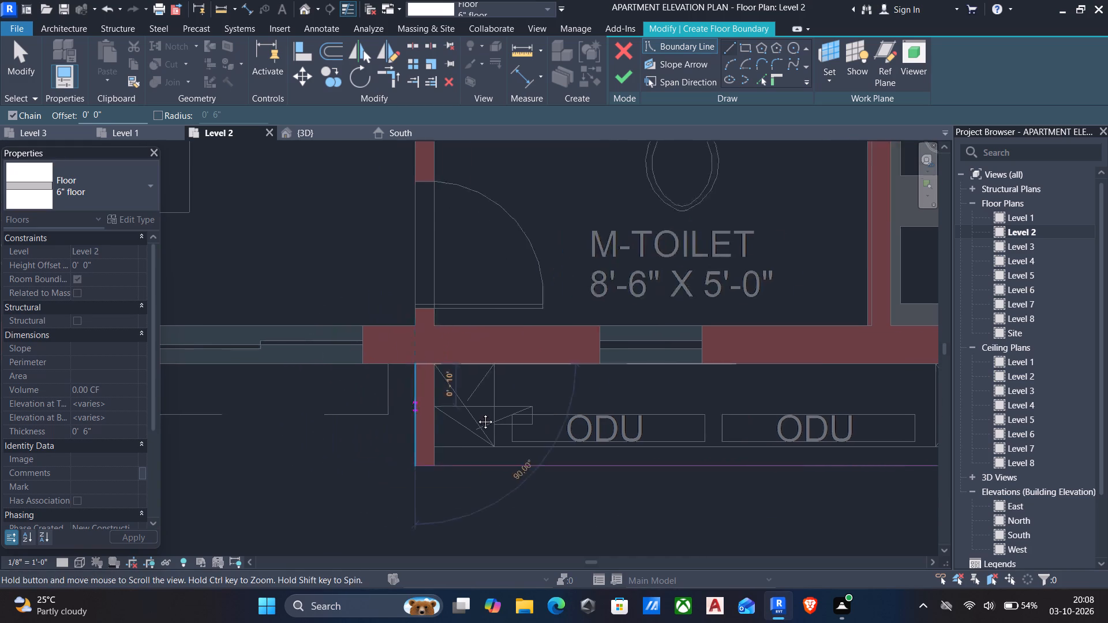
middle_click_drag(477, 413, 731, 419)
scroll(733, 415, "down", 2)
middle_click_drag(554, 423, 768, 416)
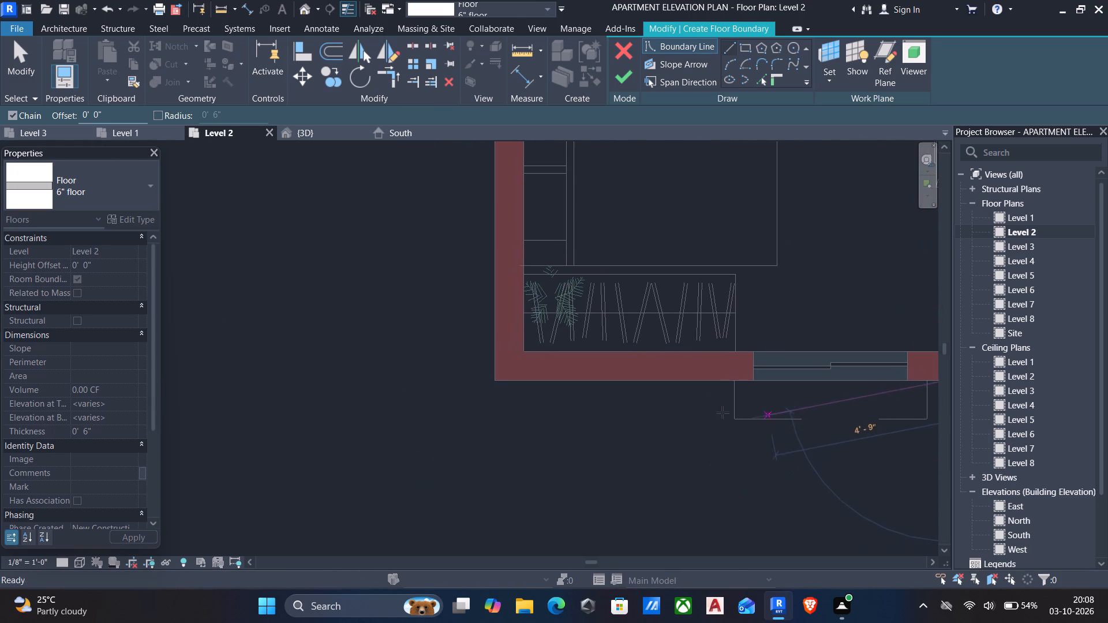
left_click(495, 385)
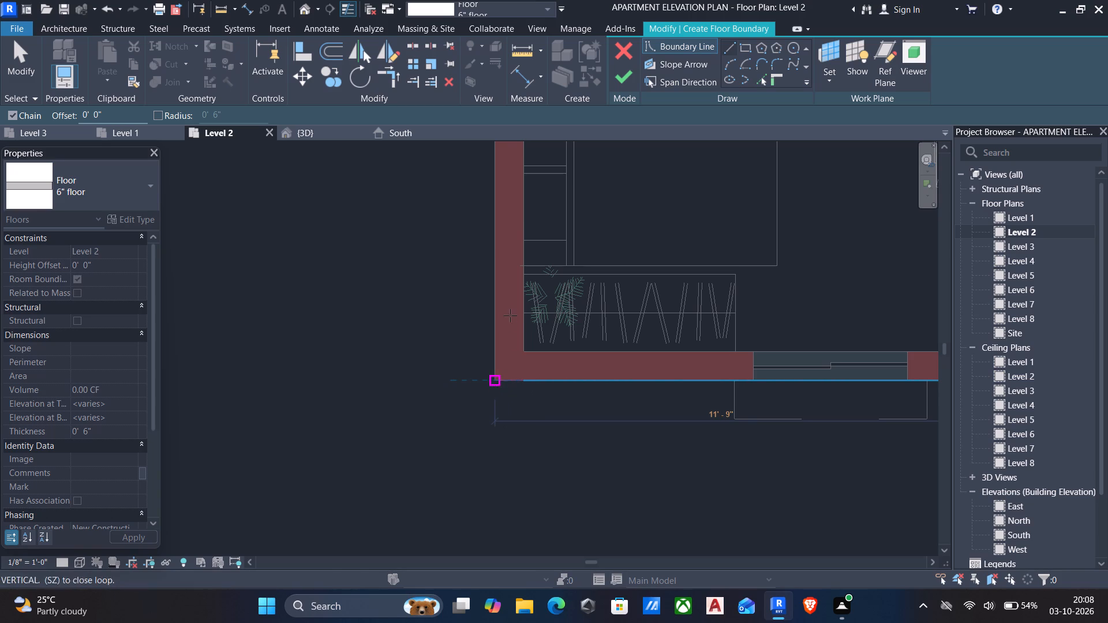
middle_click_drag(510, 308, 539, 433)
middle_click_drag(516, 310, 518, 423)
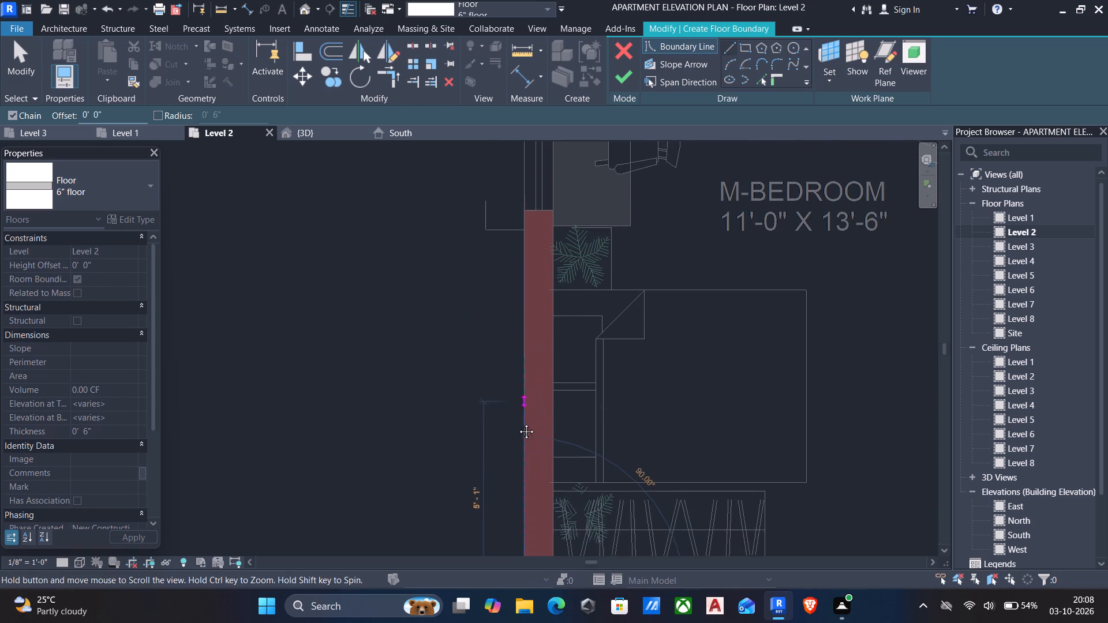
middle_click_drag(518, 423, 518, 426)
scroll(520, 374, "down", 3)
middle_click_drag(531, 294, 522, 432)
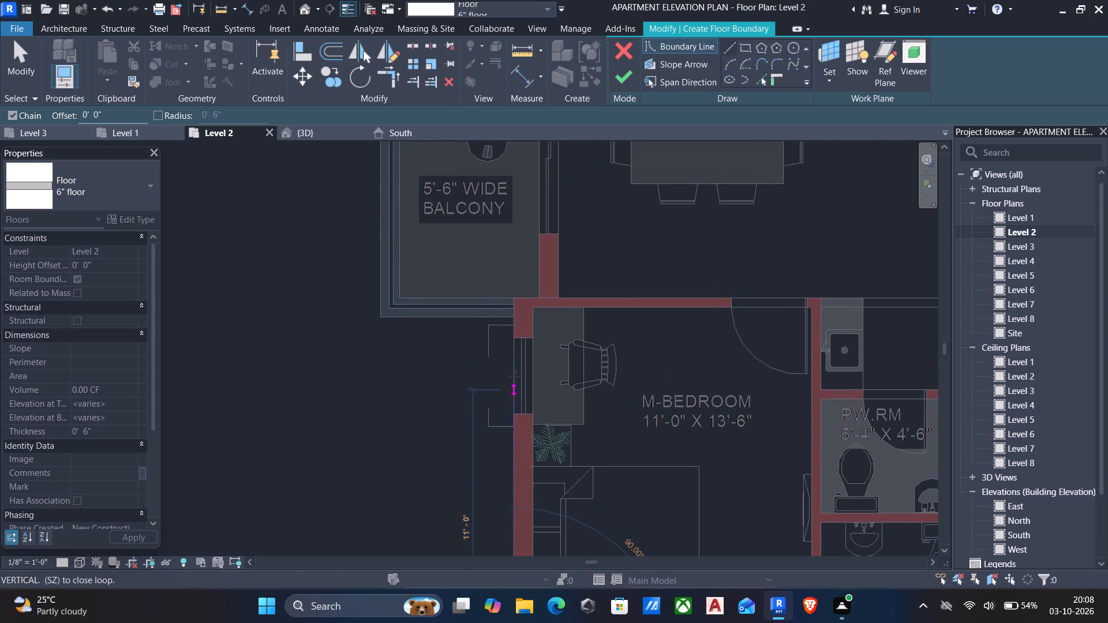
scroll(511, 331, "up", 2)
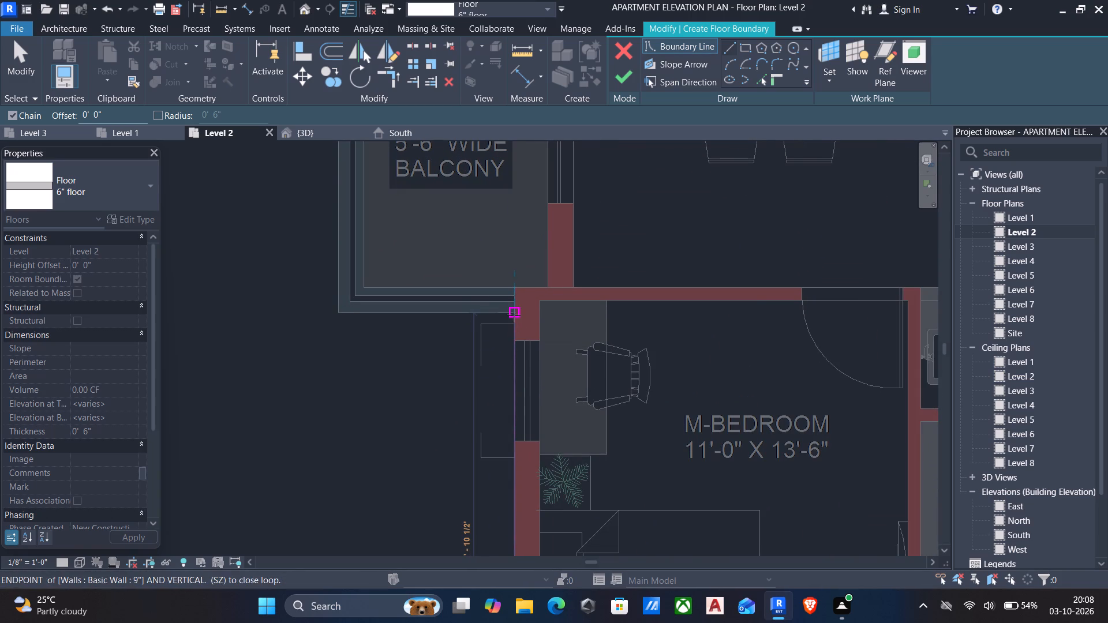
left_click(514, 315)
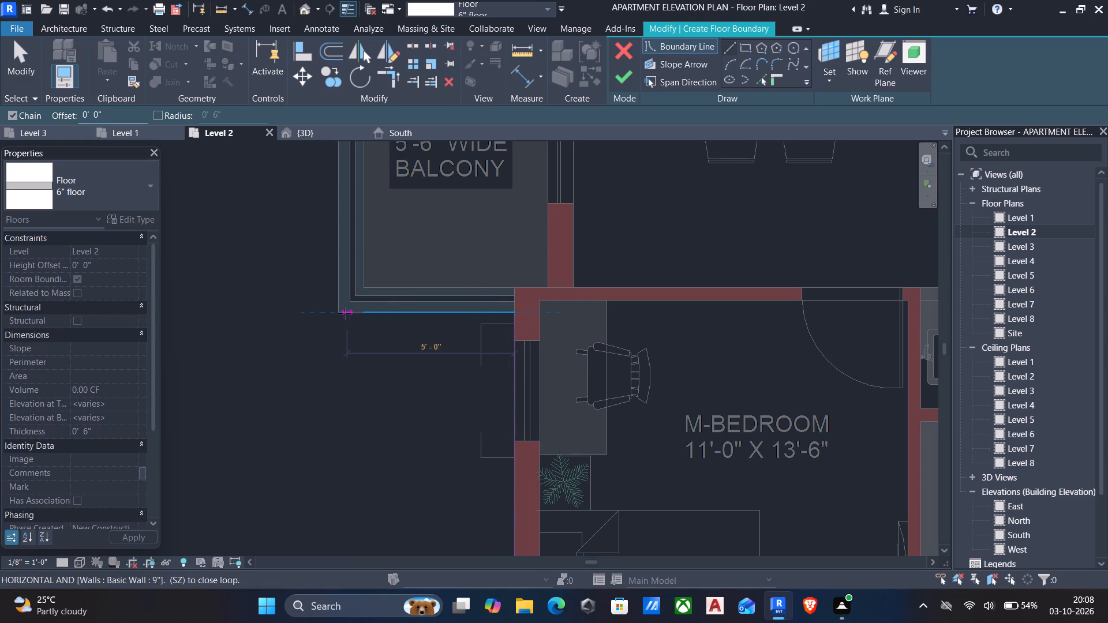
Trace the 5'-6" wide balcony's outer edge out to its corner and along its long side to the start of the curved corner.
left_click(339, 313)
middle_click_drag(361, 241, 455, 382)
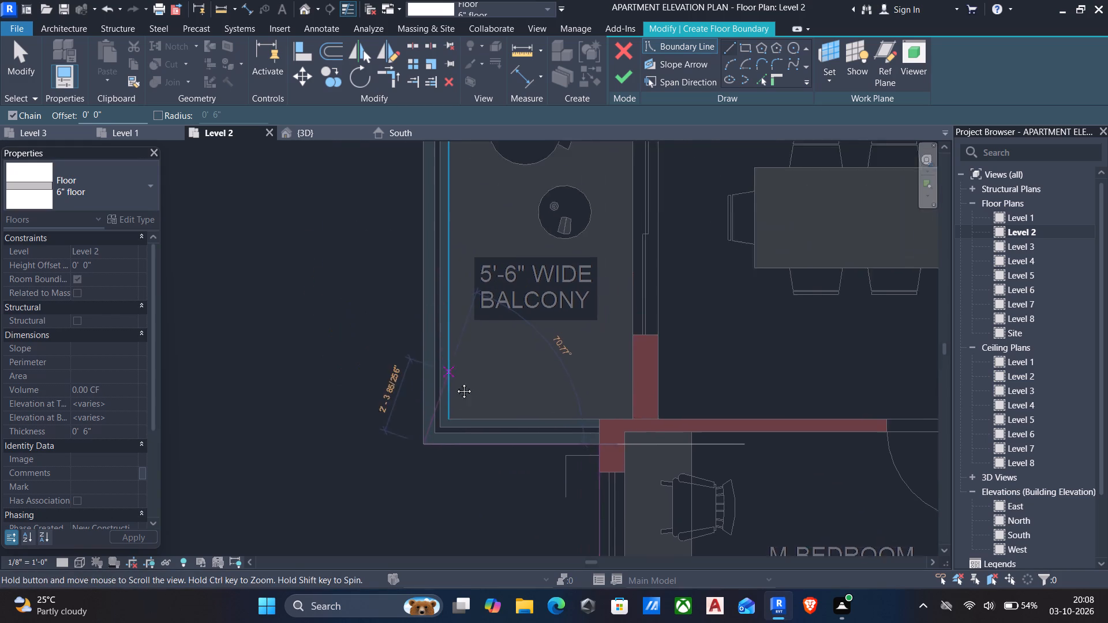
middle_click_drag(455, 382, 553, 488)
middle_click_drag(526, 185, 526, 326)
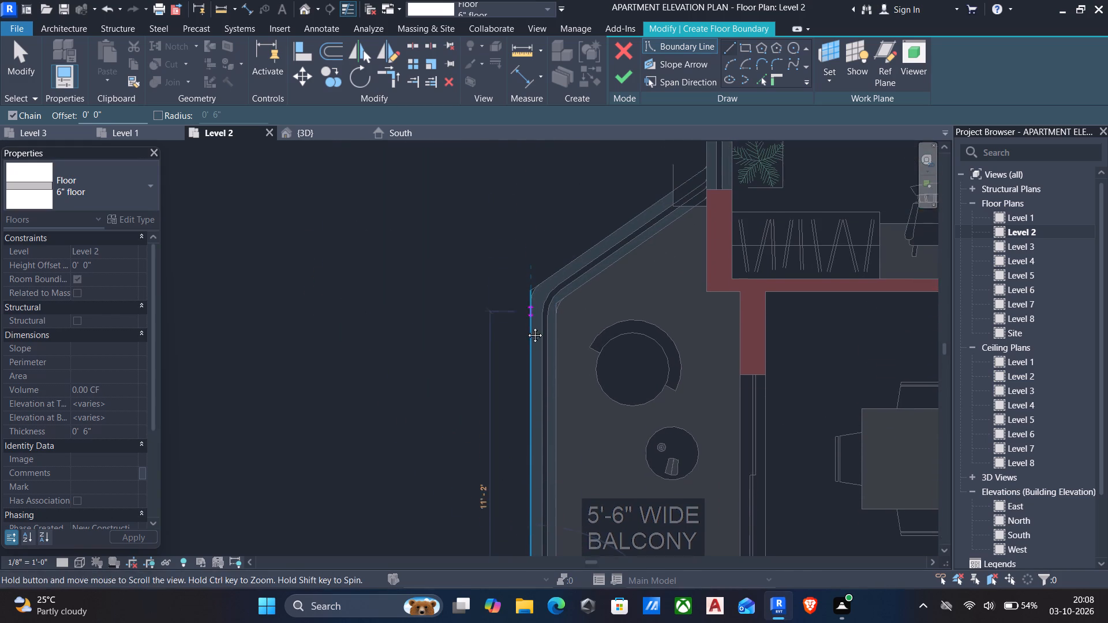
middle_click_drag(526, 326, 526, 332)
scroll(527, 307, "up", 7)
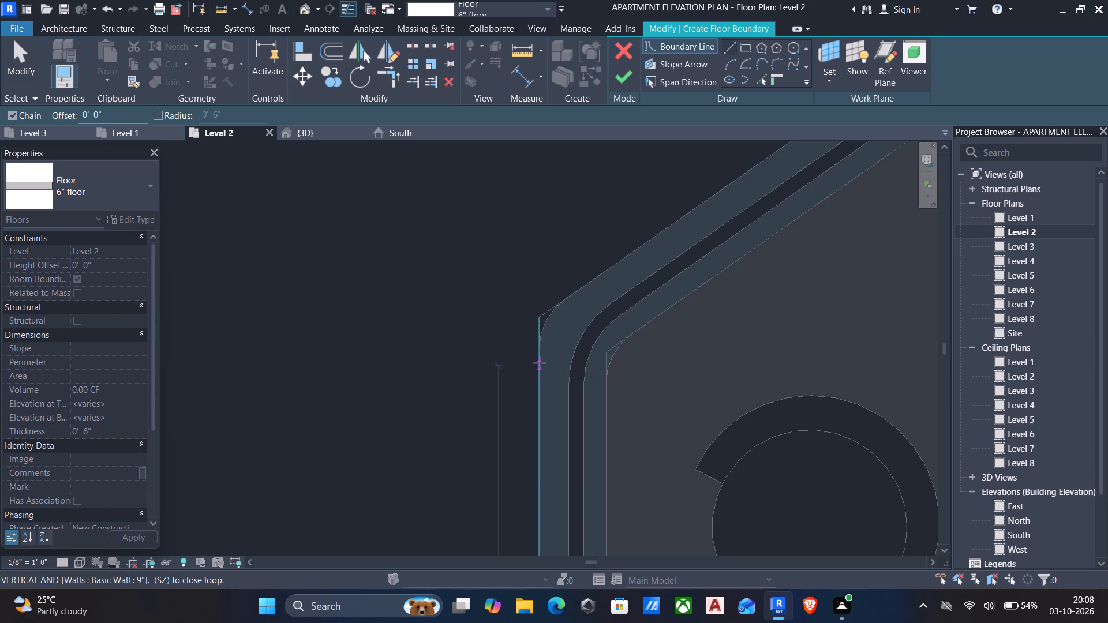
scroll(540, 363, "up", 1)
left_click(540, 364)
key("Escape")
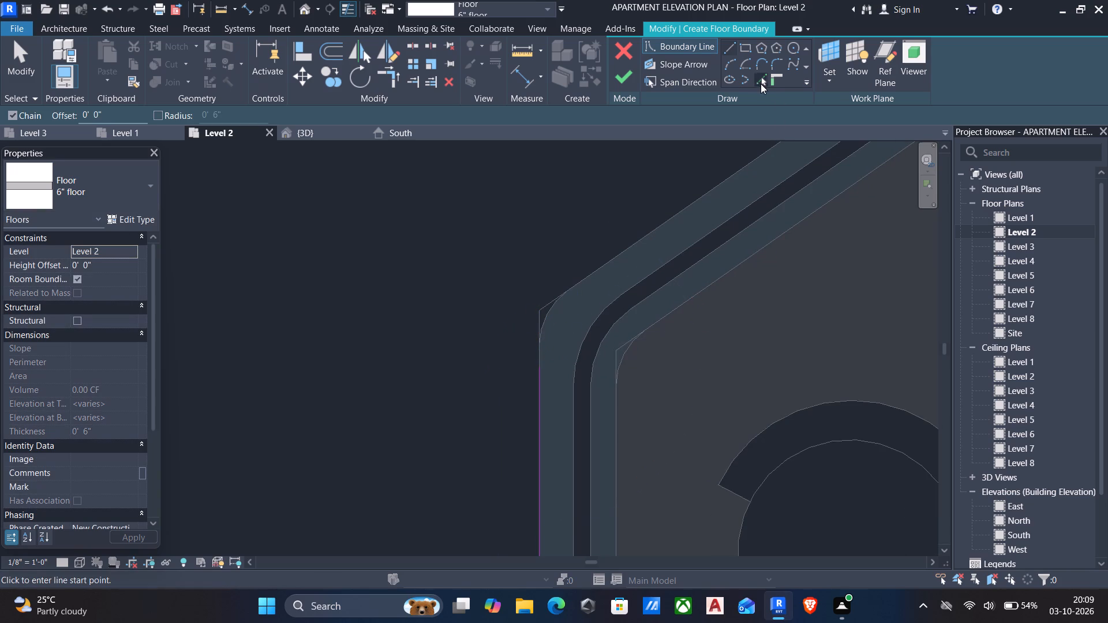
Add the curved corner between the 5'-6" wide balcony's long side and angled side to the boundary using Pick Lines.
left_click(755, 80)
scroll(532, 348, "up", 3)
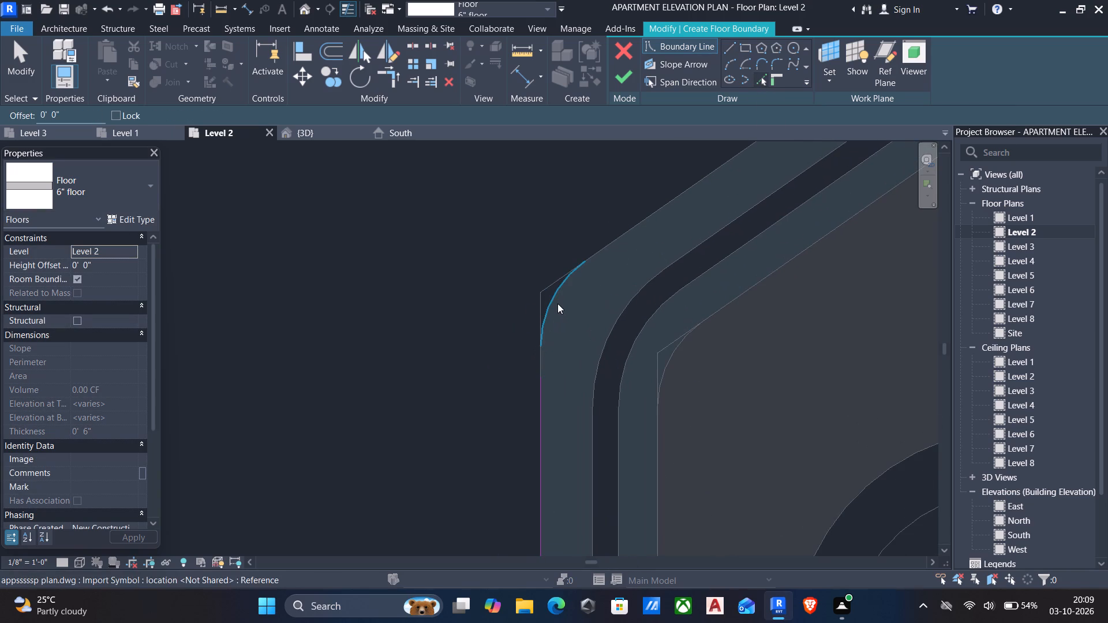
left_click(554, 303)
scroll(556, 318, "down", 4)
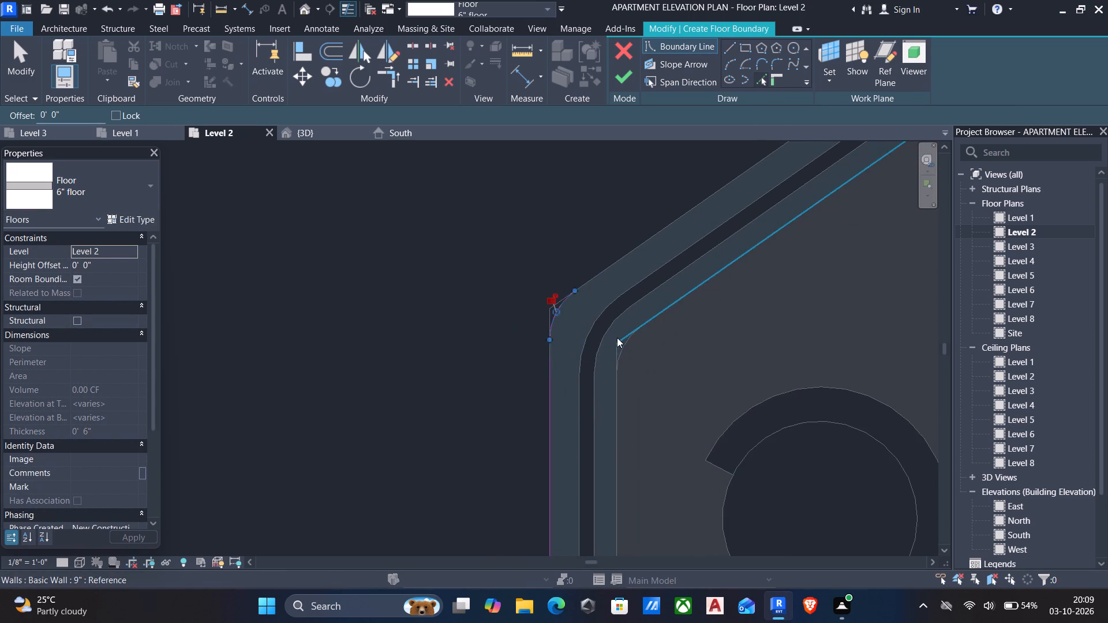
middle_click_drag(618, 344, 570, 464)
scroll(622, 373, "down", 3)
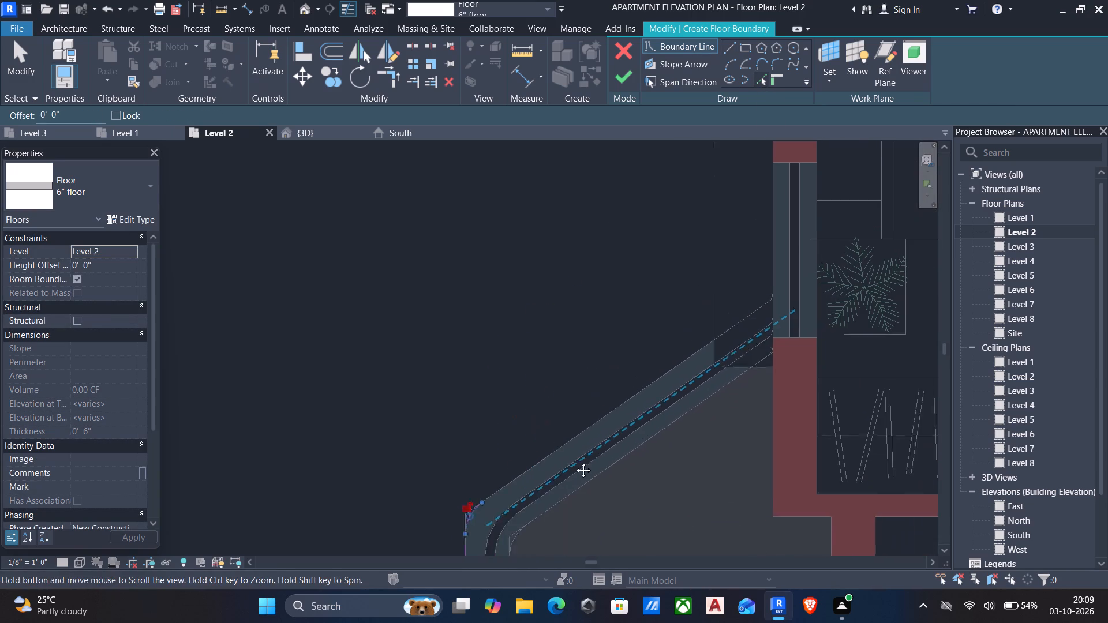
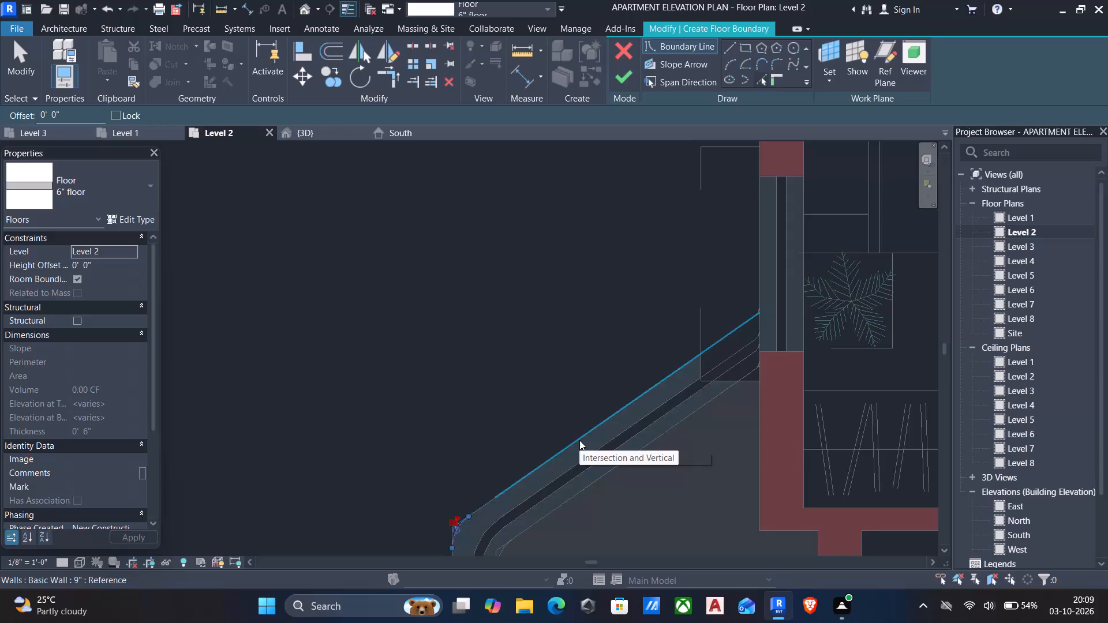
Pick the outer edge of the diagonal wall as a floor boundary line, continuing from the curved corner.
scroll(485, 509, "up", 4)
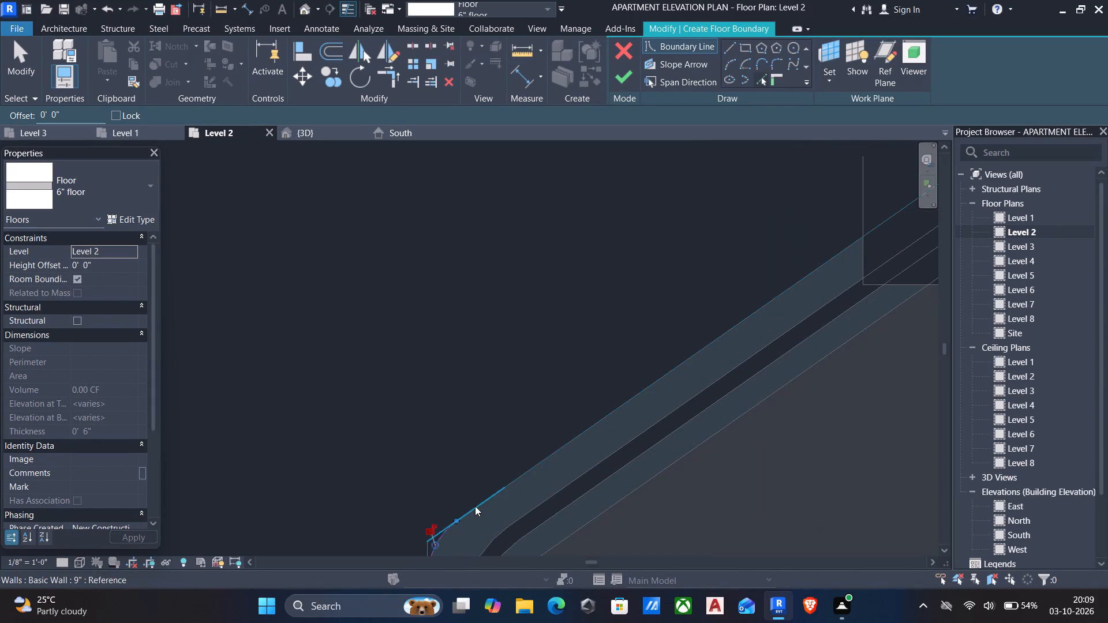
scroll(507, 486, "up", 3)
scroll(500, 493, "down", 2)
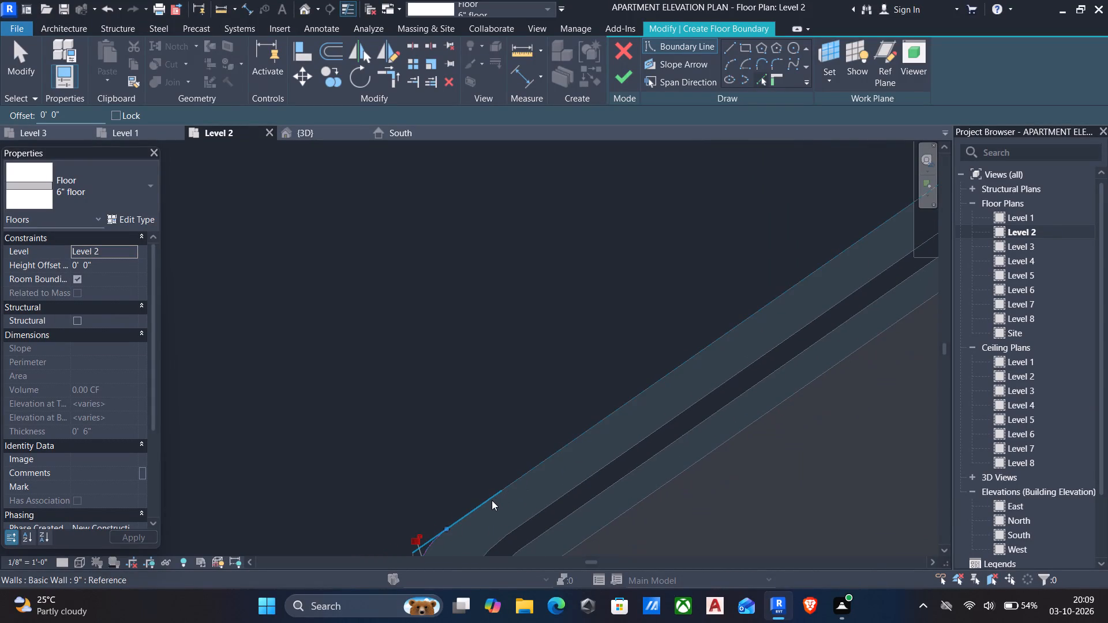
middle_click_drag(492, 505, 600, 377)
scroll(492, 505, "up", 1)
scroll(600, 370, "up", 5)
scroll(533, 400, "up", 4)
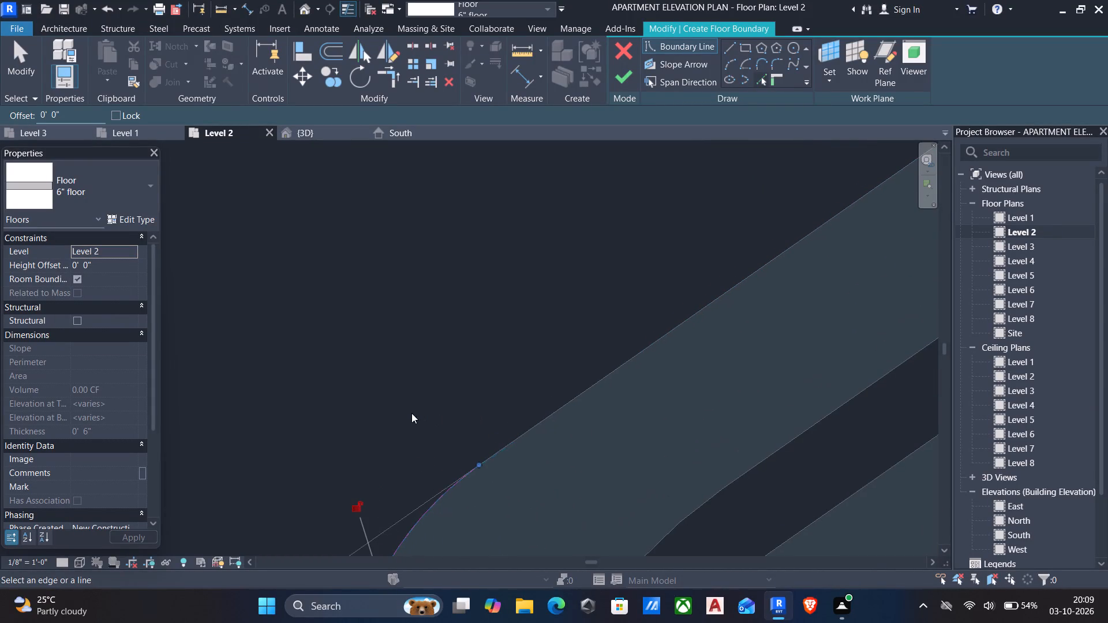
left_click(578, 398)
scroll(575, 401, "down", 3)
middle_click_drag(577, 415, 601, 361)
middle_click_drag(633, 353, 630, 358)
key("Escape")
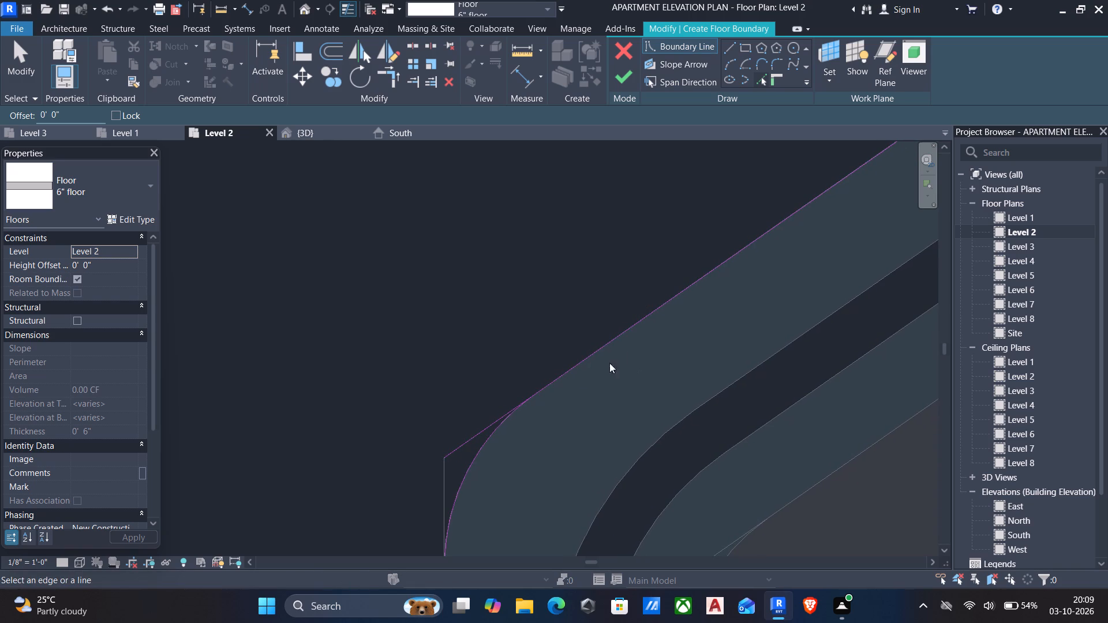
Trim the curved corner arc and the diagonal boundary line to each other at the diagonal's lower end.
key("t")
key("r")
left_click(496, 434)
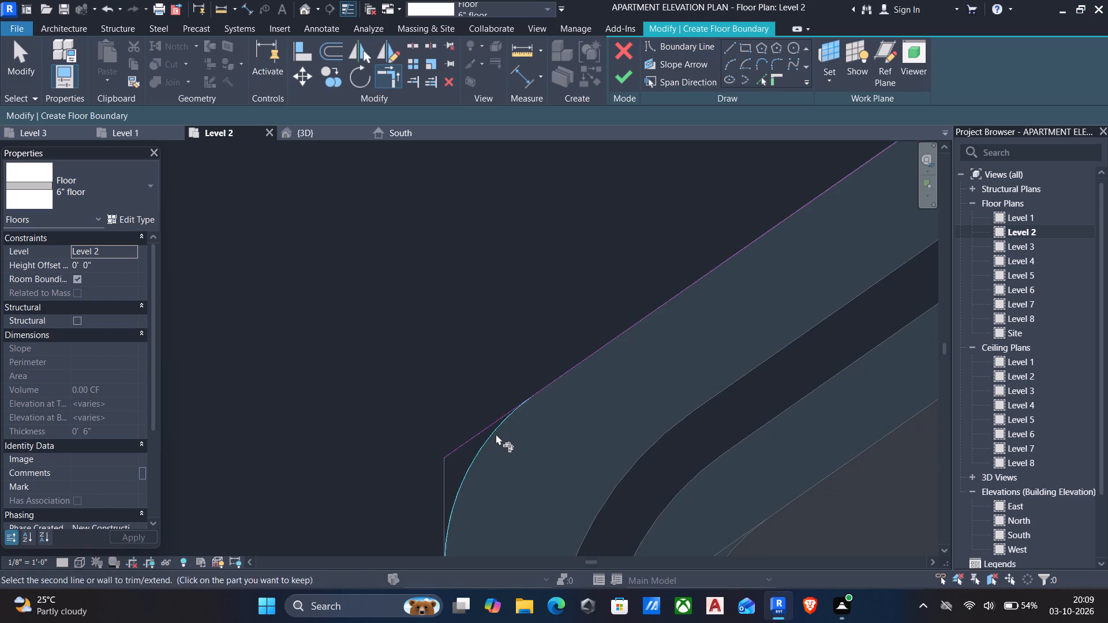
left_click(539, 388)
Pick the small curve where the diagonal's upper end meets the vertical wall as a floor boundary line.
scroll(551, 393, "down", 2)
middle_click_drag(574, 415, 398, 486)
scroll(417, 479, "down", 2)
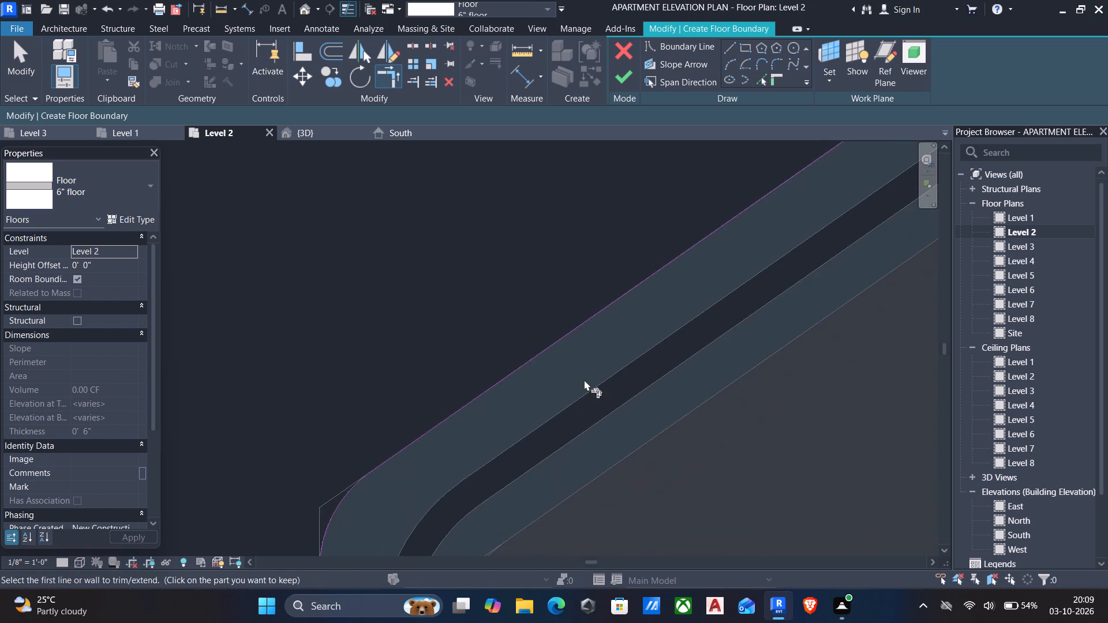
scroll(591, 377, "down", 3)
middle_click_drag(597, 378, 422, 557)
middle_click_drag(839, 324, 657, 476)
scroll(680, 387, "up", 3)
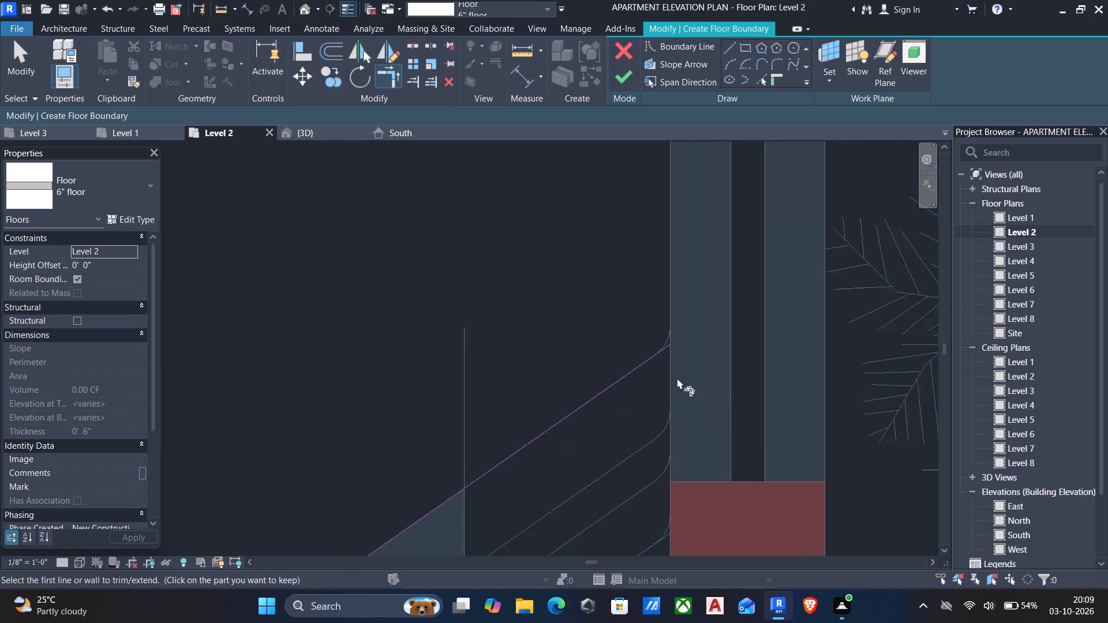
scroll(677, 378, "up", 7)
middle_click_drag(659, 338, 649, 429)
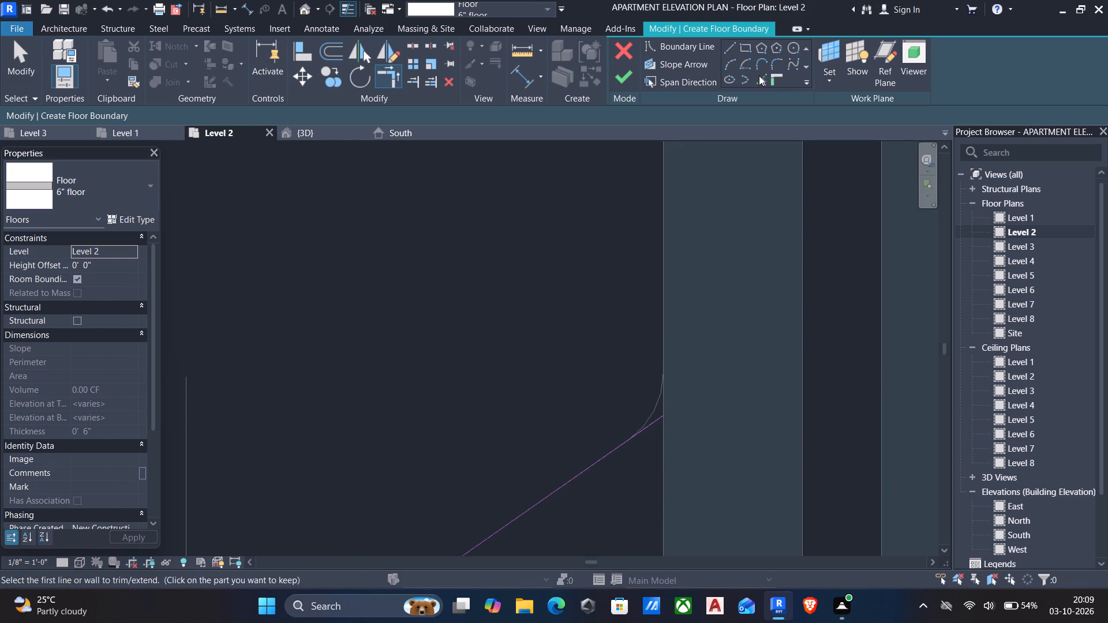
left_click(759, 78)
left_click(652, 408)
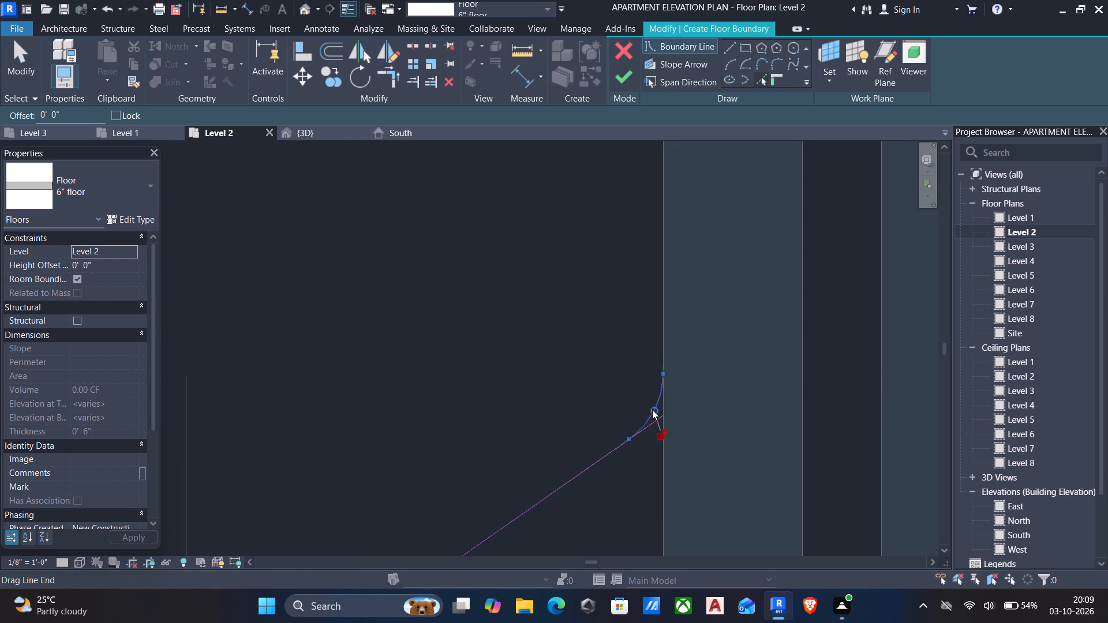
key("Escape")
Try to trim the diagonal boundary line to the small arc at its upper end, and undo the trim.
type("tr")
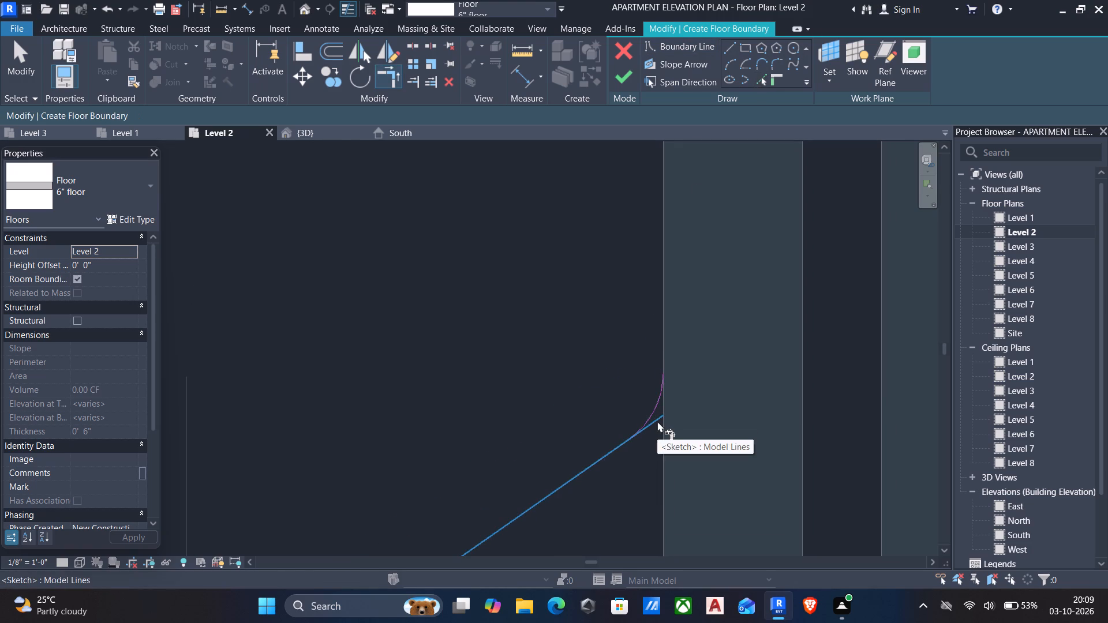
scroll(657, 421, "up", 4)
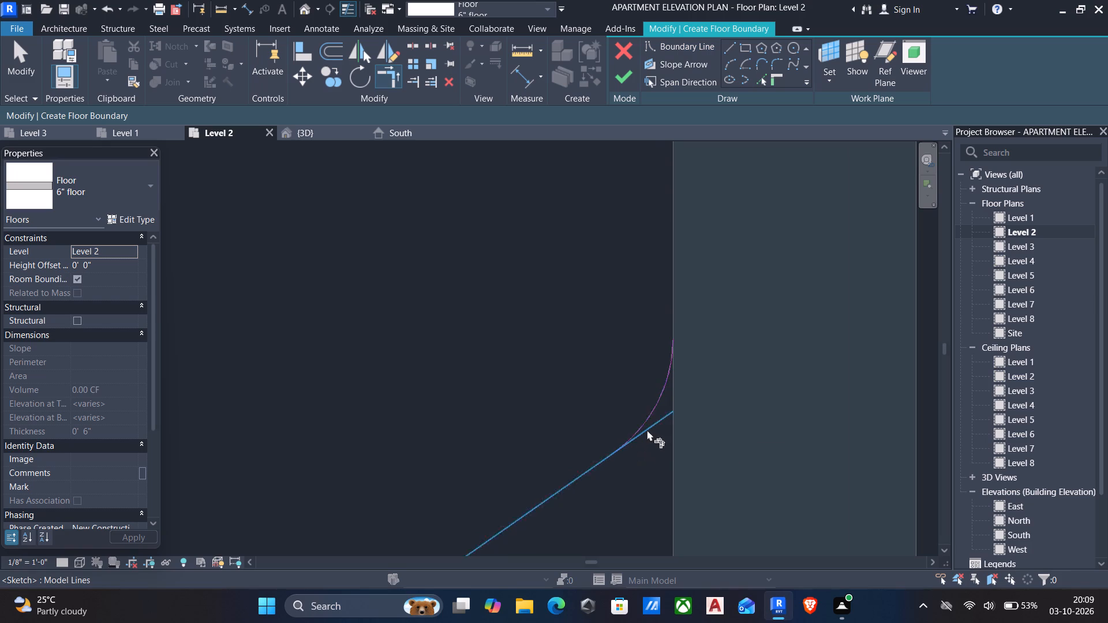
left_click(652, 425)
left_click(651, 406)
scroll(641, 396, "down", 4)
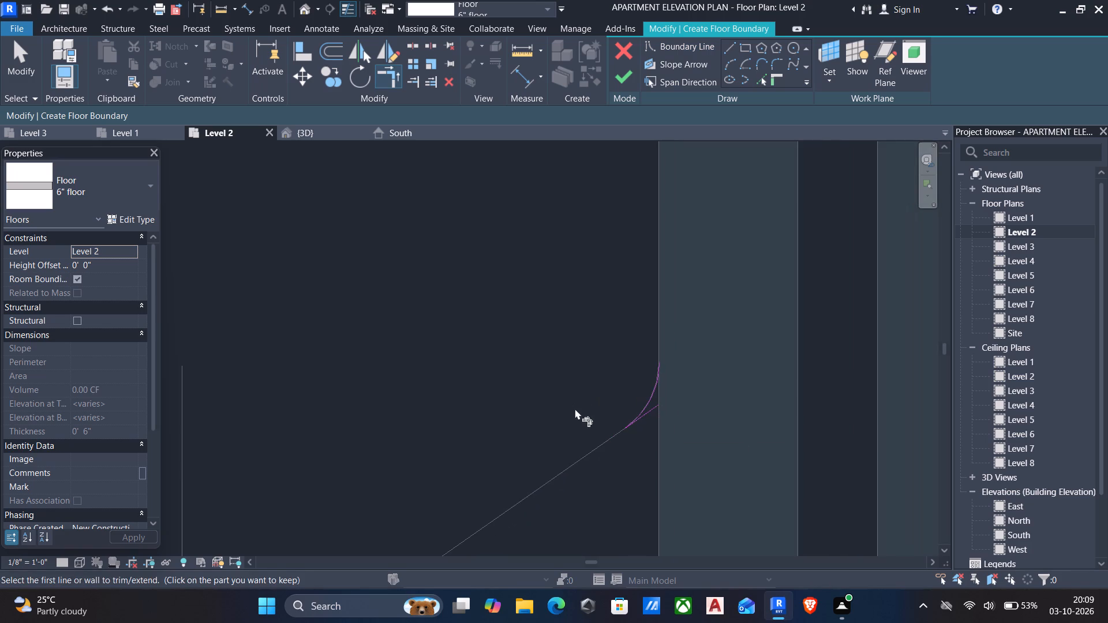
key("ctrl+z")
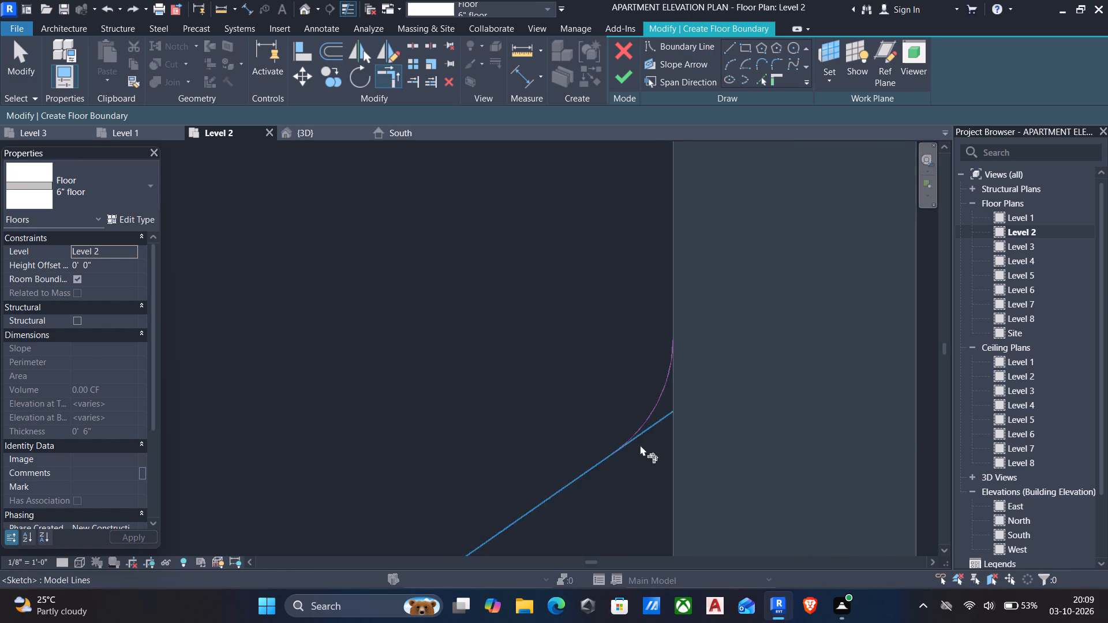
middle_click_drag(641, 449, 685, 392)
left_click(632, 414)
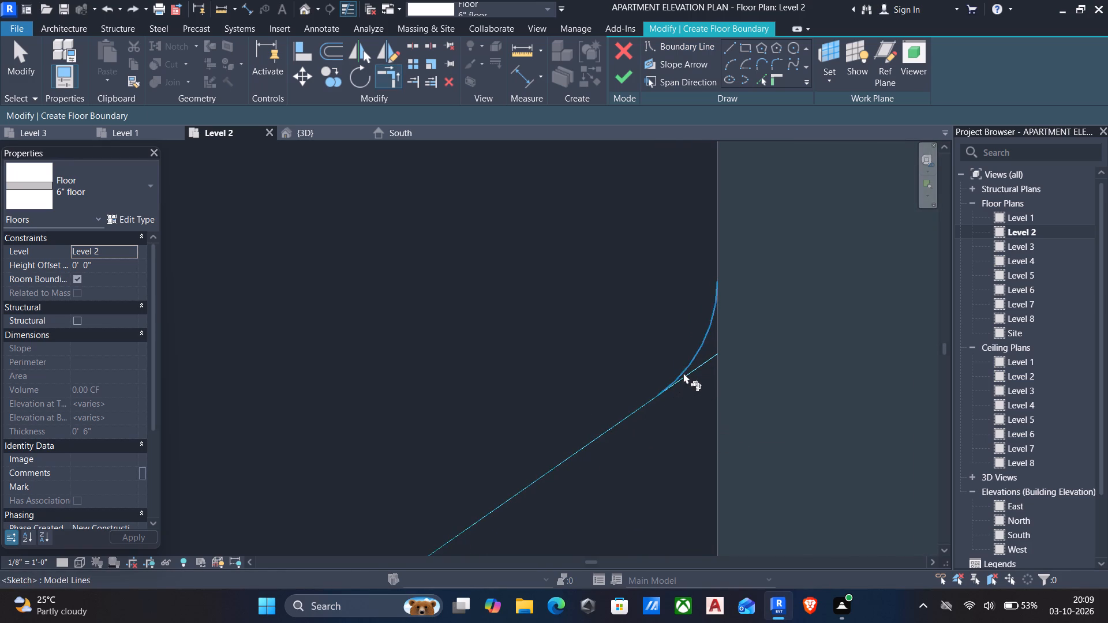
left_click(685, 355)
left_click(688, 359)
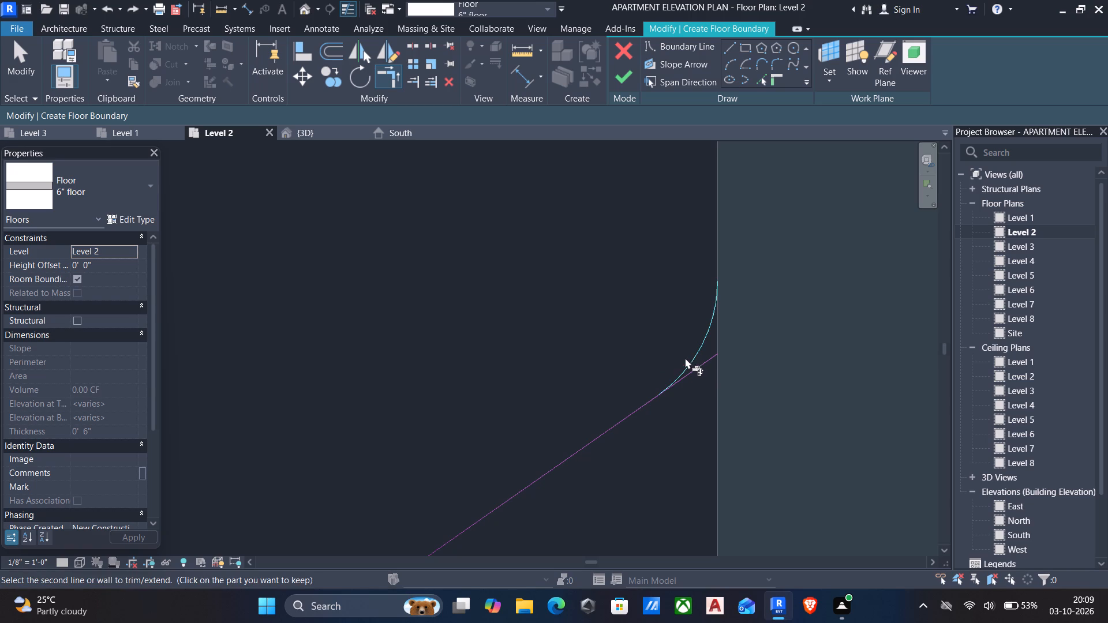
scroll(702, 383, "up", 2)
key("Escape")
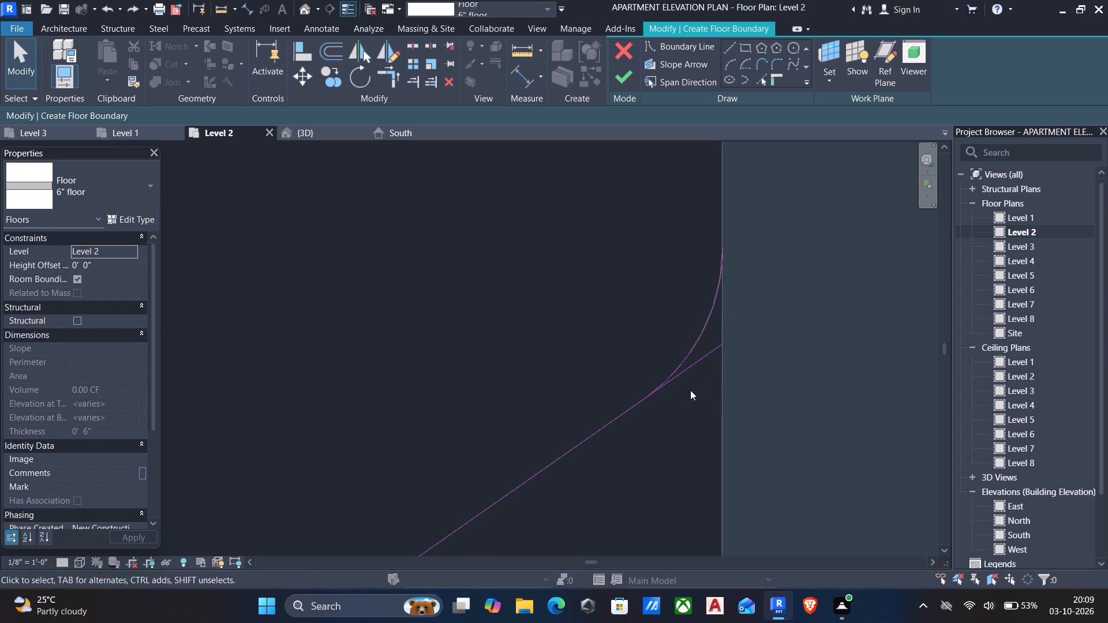
Trim the diagonal boundary line to the small arc at its upper end, keeping the long diagonal part and the arc.
type("tr")
left_click(631, 404)
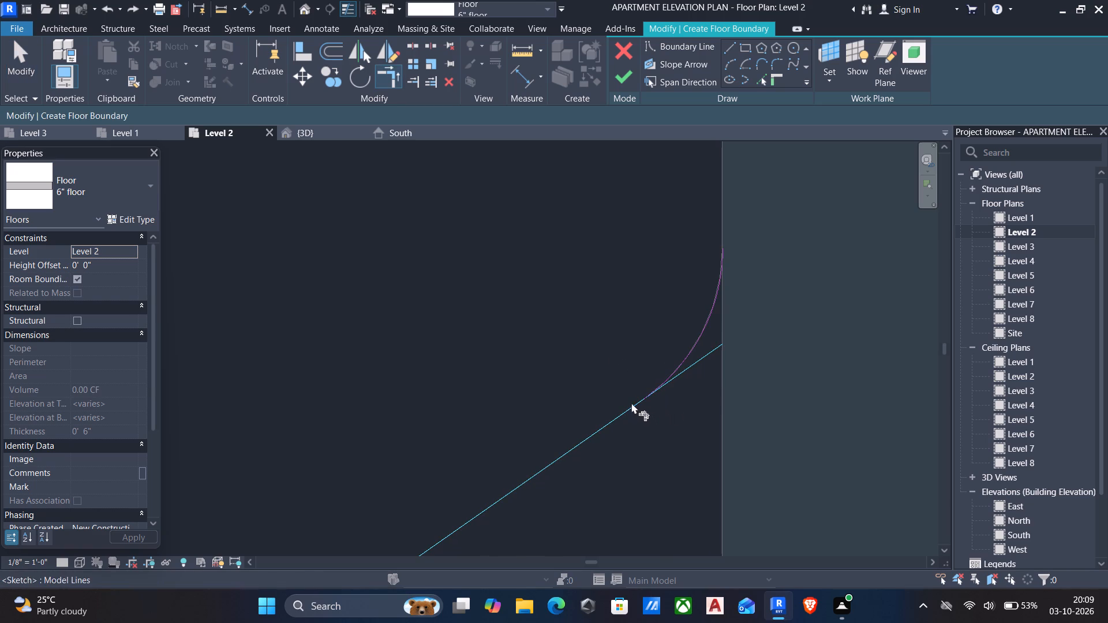
left_click(679, 365)
Draw a vertical boundary line about 9' 4" long from the arc's end along the outer wall face to the building corner beside Bedroom-1.
middle_click_drag(596, 365, 577, 505)
scroll(577, 504, "down", 1)
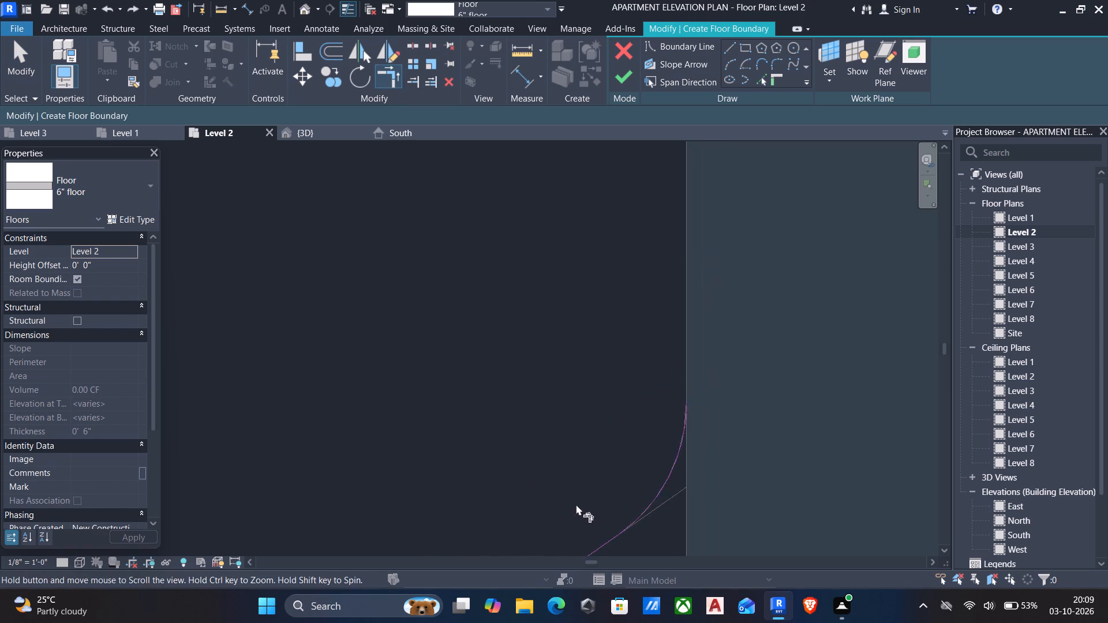
scroll(576, 504, "down", 2)
left_click(727, 45)
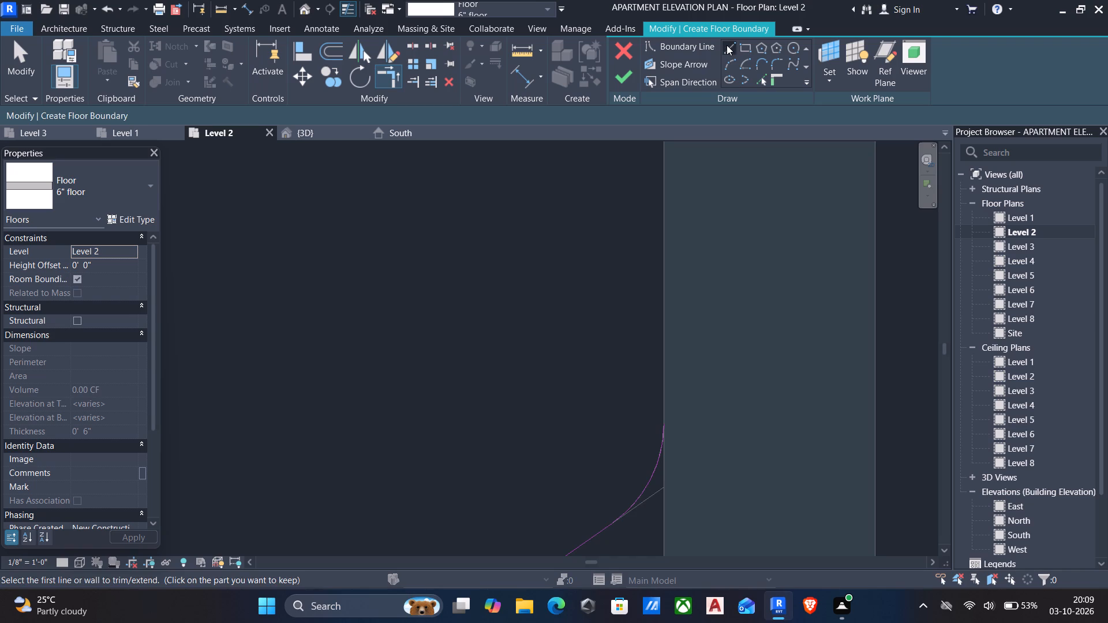
scroll(692, 114, "down", 5)
left_click(668, 349)
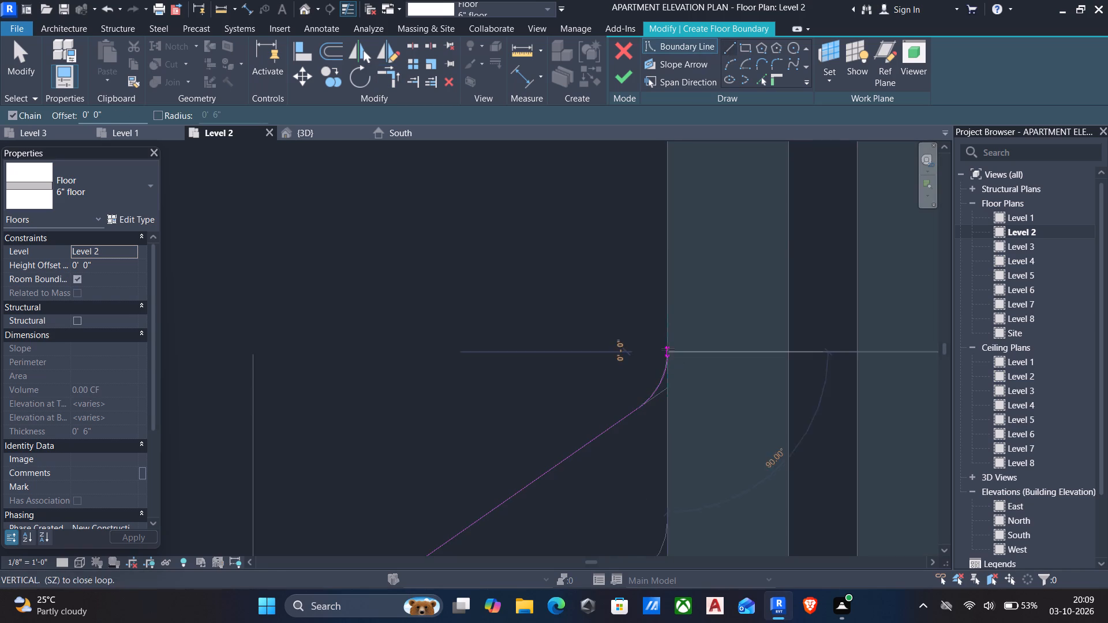
middle_click_drag(675, 271, 661, 494)
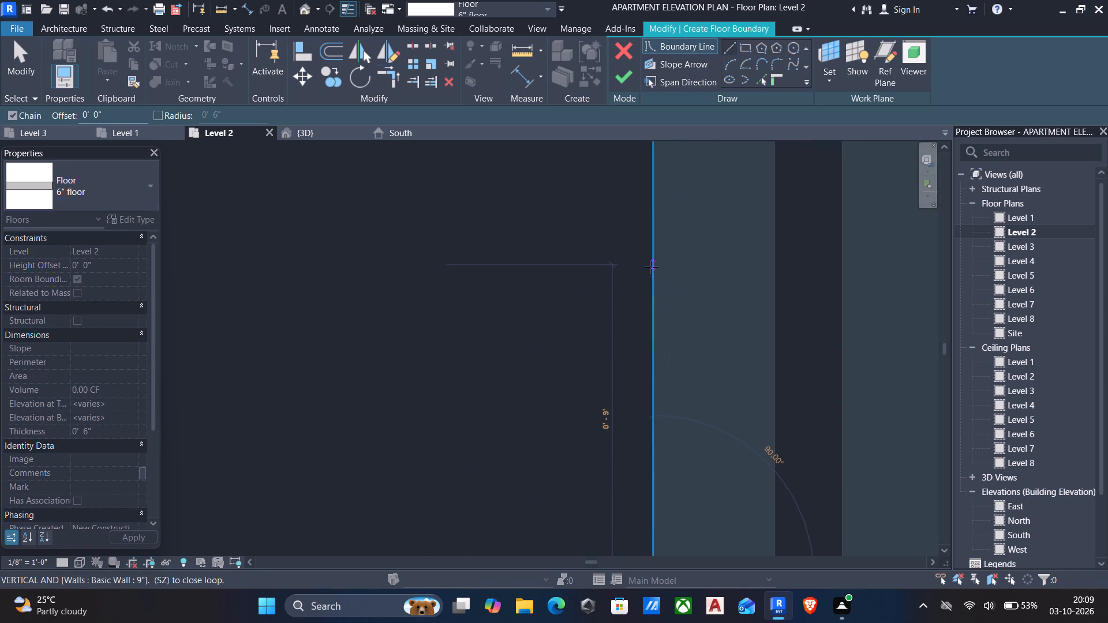
middle_click_drag(651, 270, 635, 475)
scroll(652, 340, "down", 1)
scroll(637, 259, "down", 1)
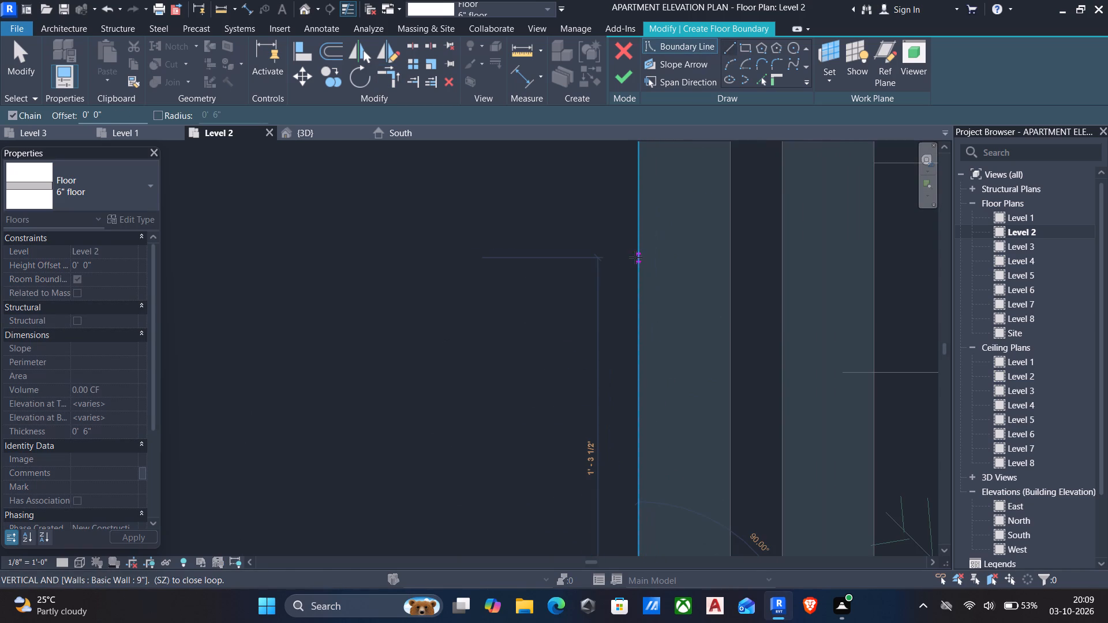
middle_click_drag(635, 264, 595, 427)
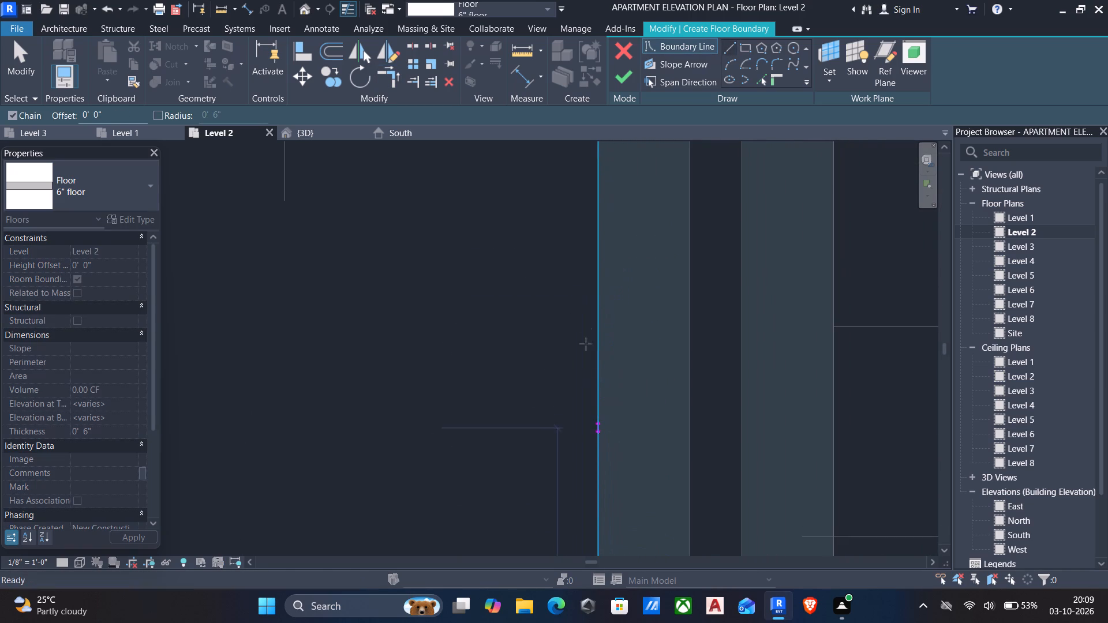
middle_click_drag(605, 196, 593, 366)
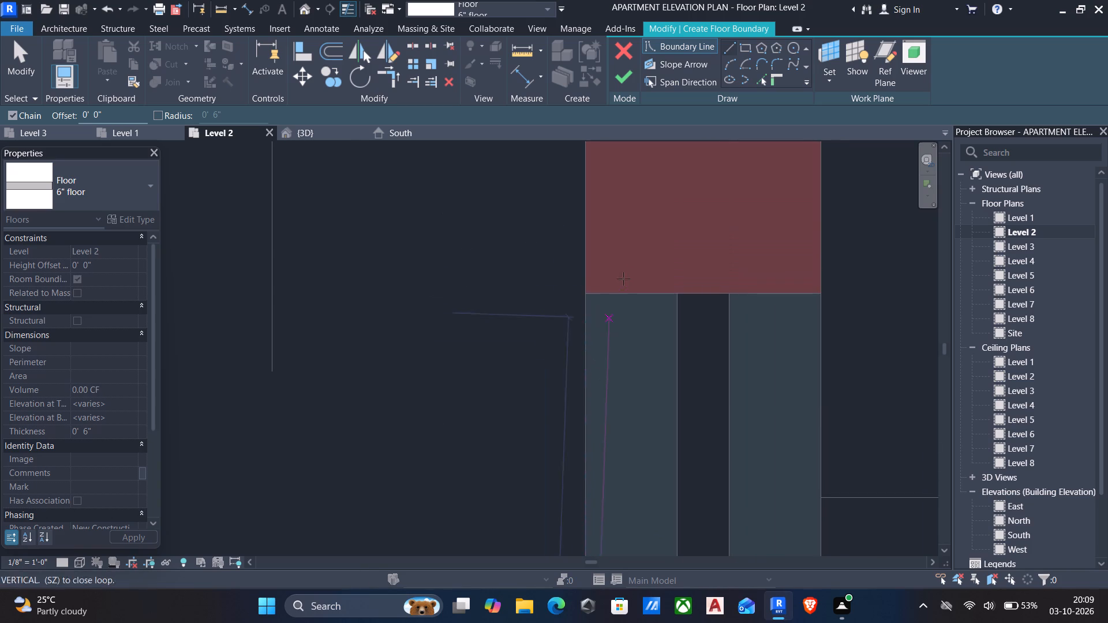
scroll(620, 265, "down", 1)
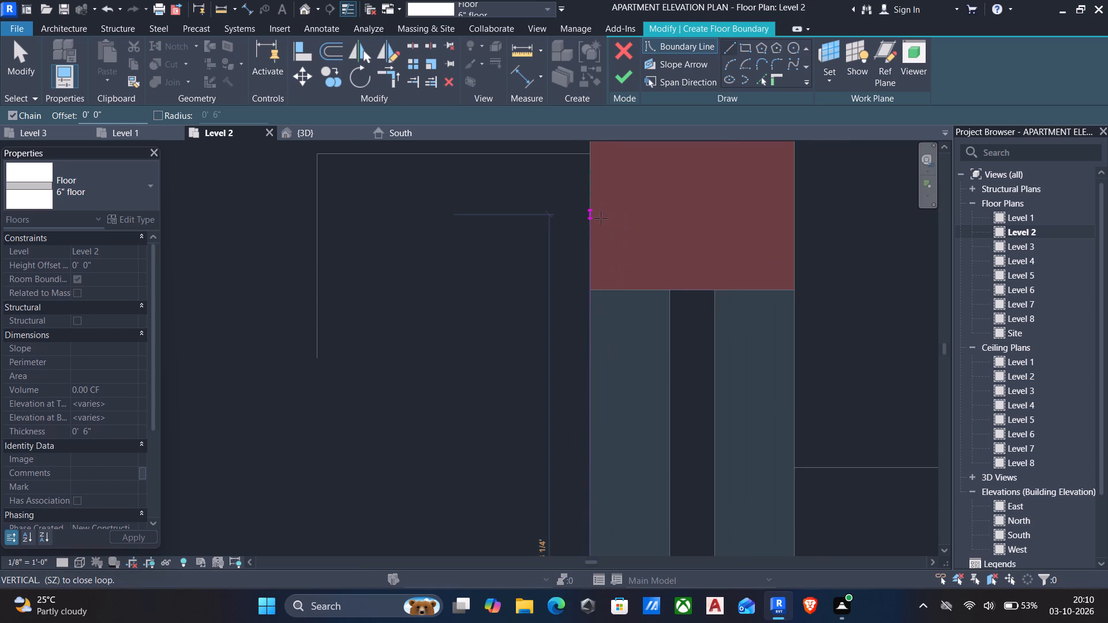
middle_click_drag(601, 220, 571, 401)
scroll(576, 381, "down", 3)
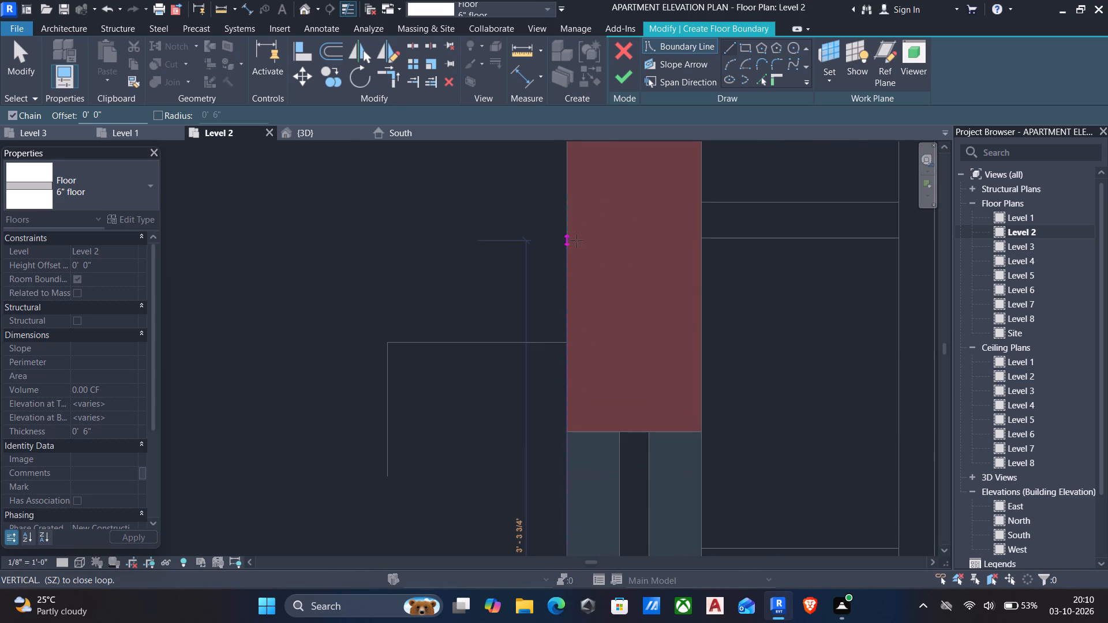
middle_click_drag(571, 239, 565, 425)
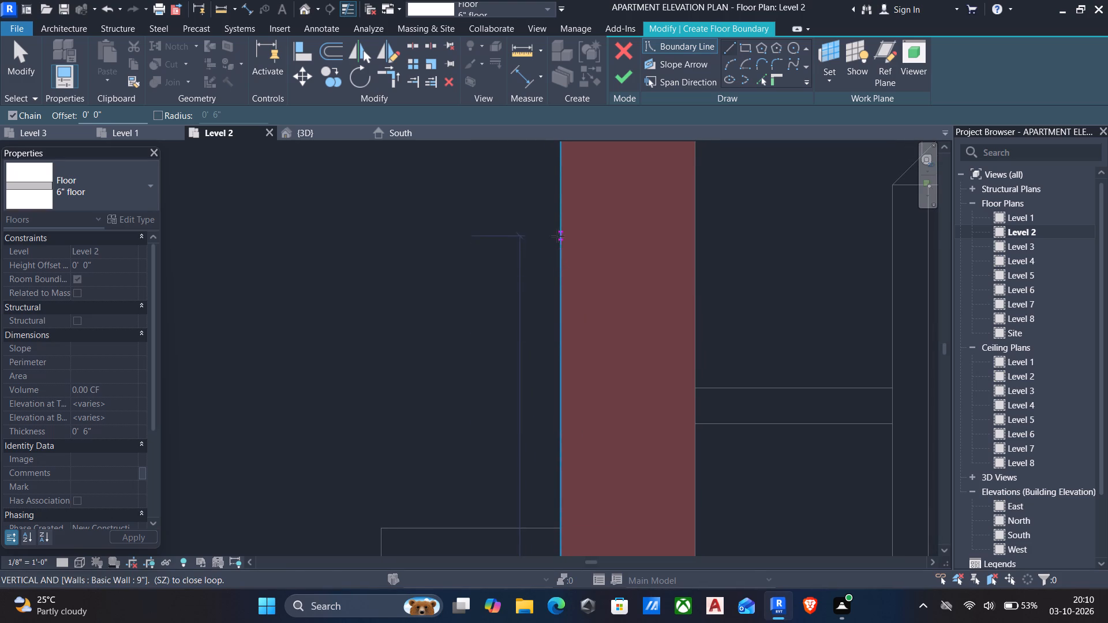
middle_click_drag(557, 236, 551, 406)
scroll(555, 362, "down", 5)
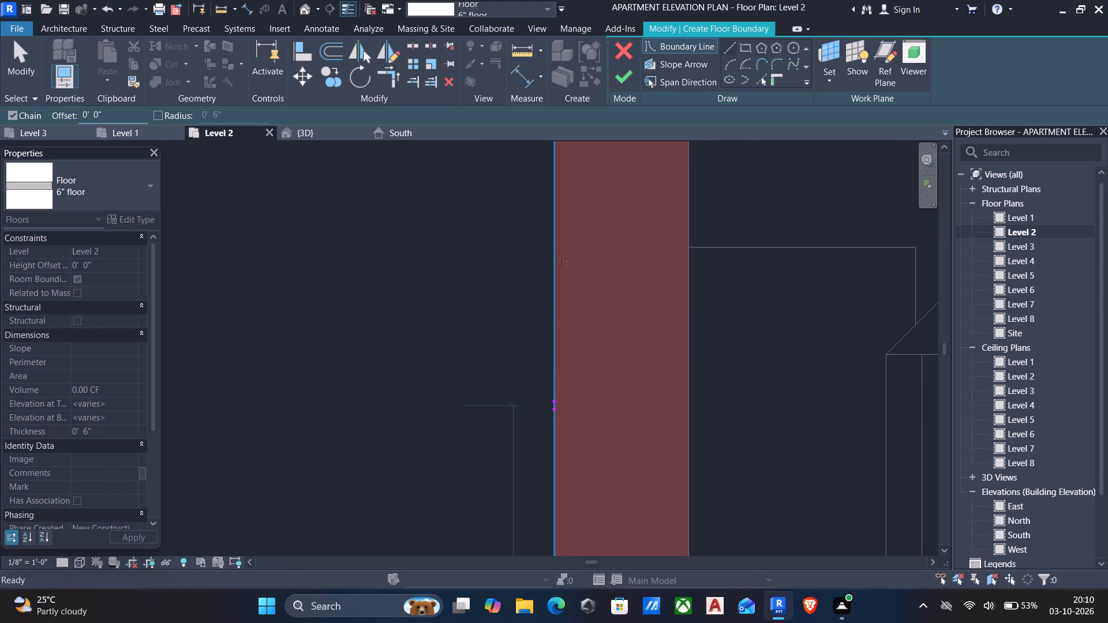
scroll(563, 247, "down", 5)
middle_click_drag(562, 258, 546, 415)
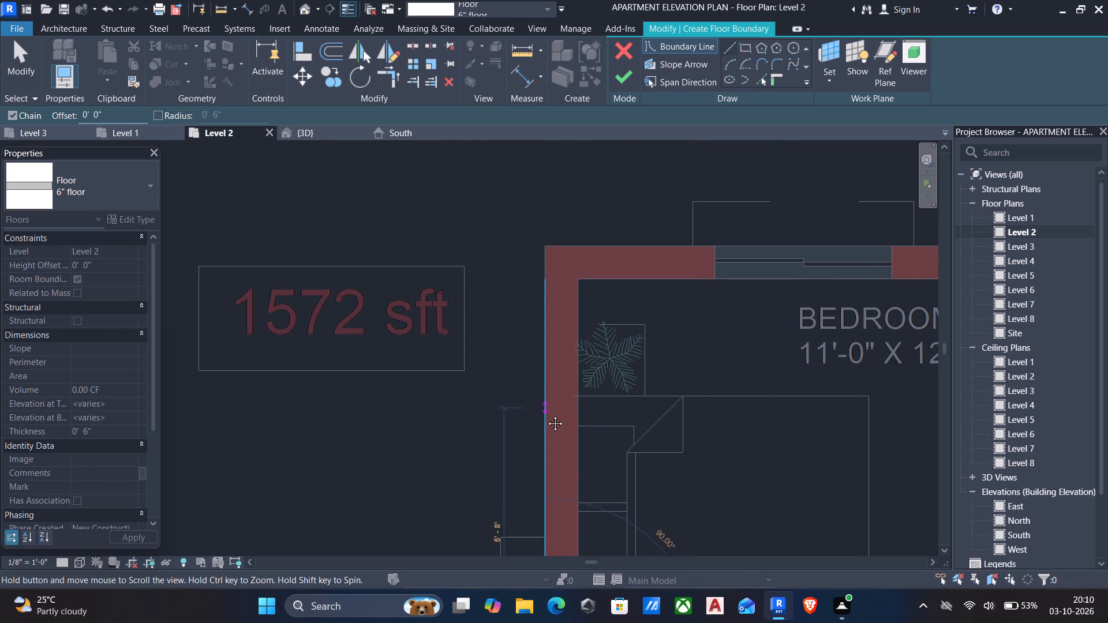
middle_click_drag(546, 415, 546, 419)
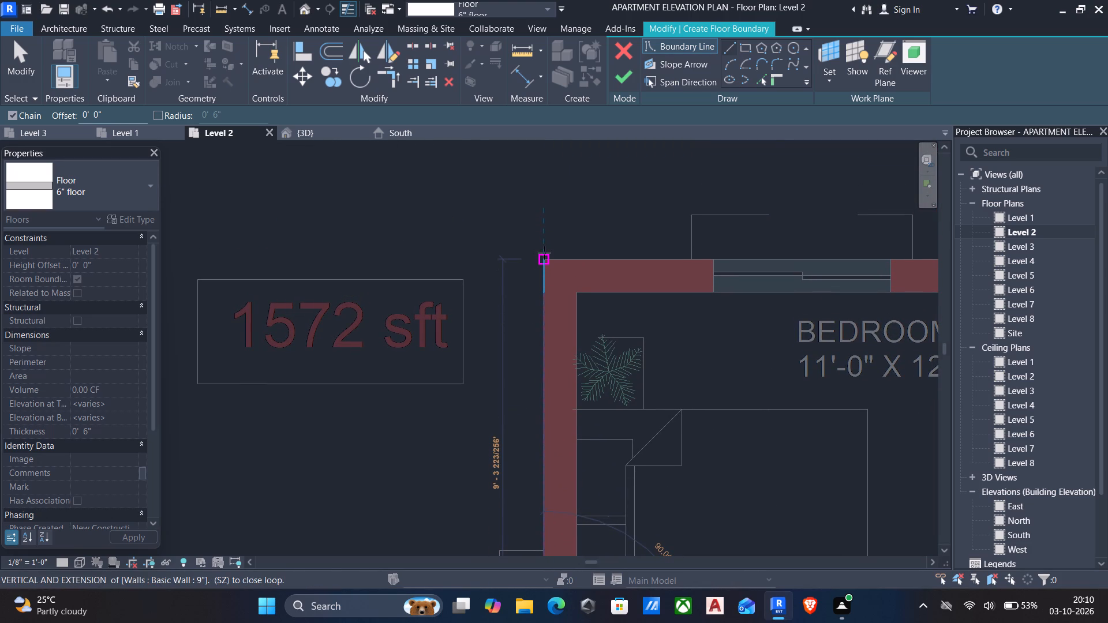
left_click(544, 253)
Continue the boundary about 9' 2 1/2" along Bedroom-1's outer wall face and 2' 0" outward along the ODU ledge's side wall.
middle_click_drag(652, 255, 604, 281)
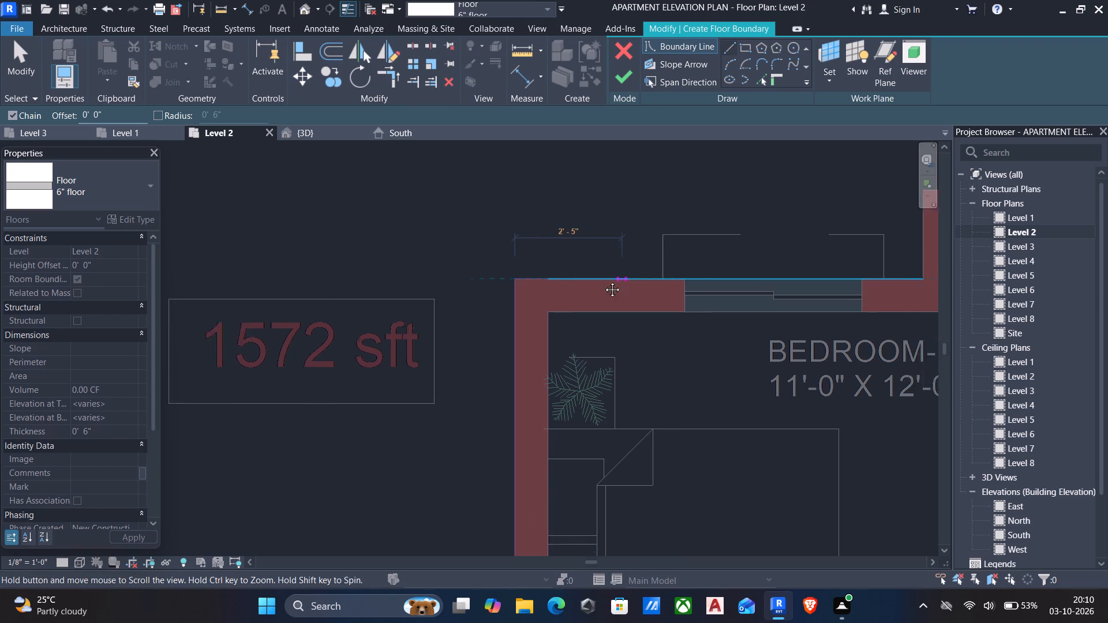
middle_click_drag(604, 281, 390, 296)
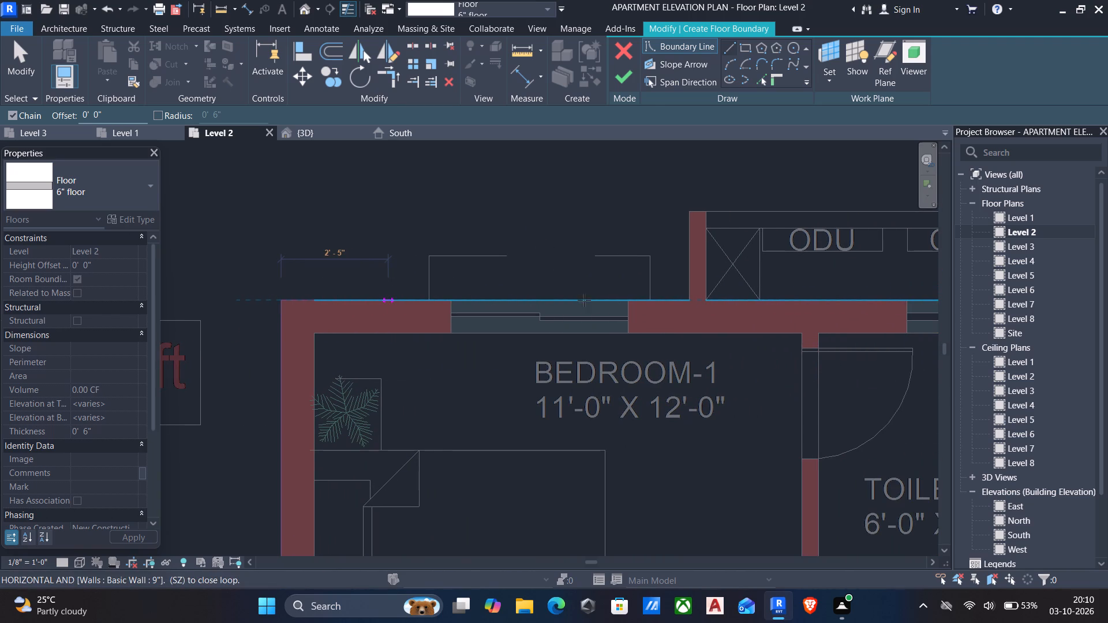
left_click(691, 299)
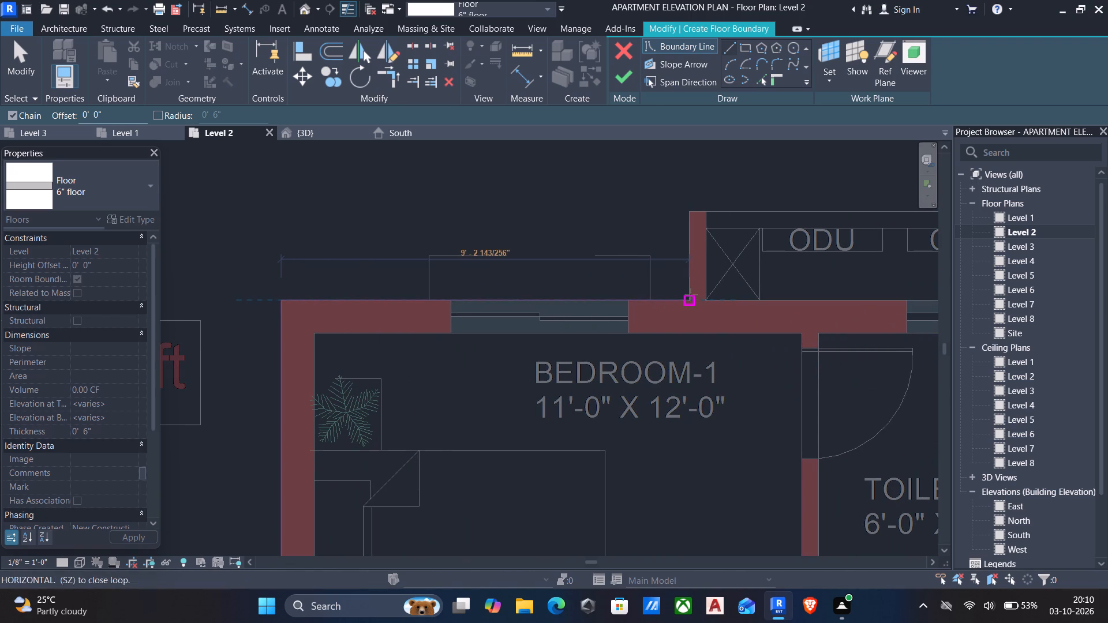
left_click(690, 211)
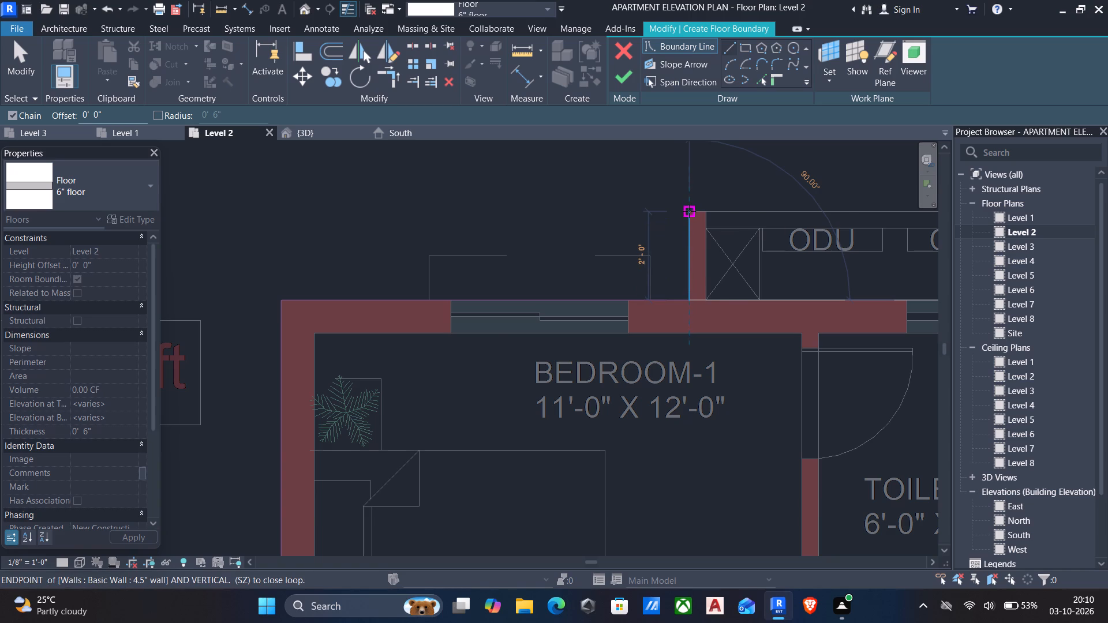
Continue the boundary about 9' 3 1/2" across the ODU ledge's front, 2' 0" back to the wall, and 11' 0" to the corridor-side wall.
middle_click_drag(720, 219, 372, 257)
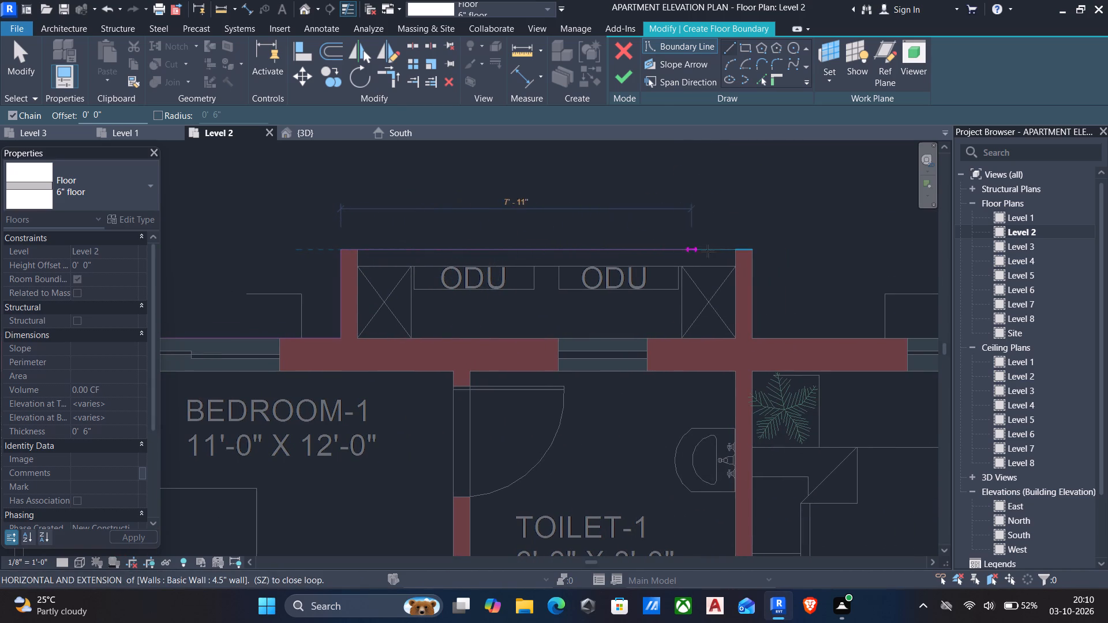
left_click(754, 251)
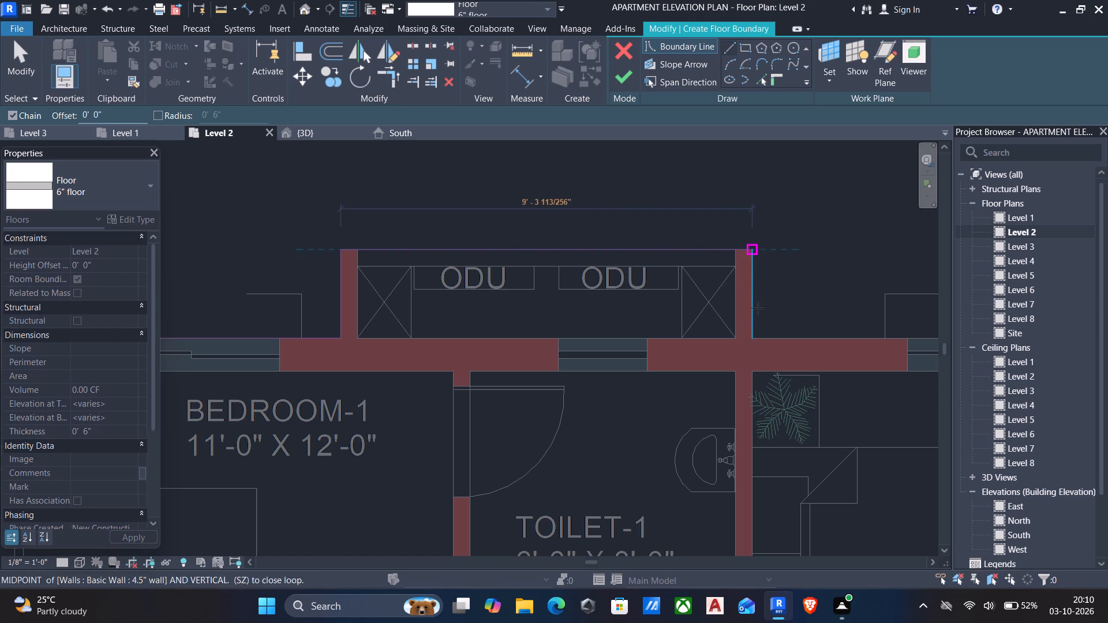
left_click(754, 336)
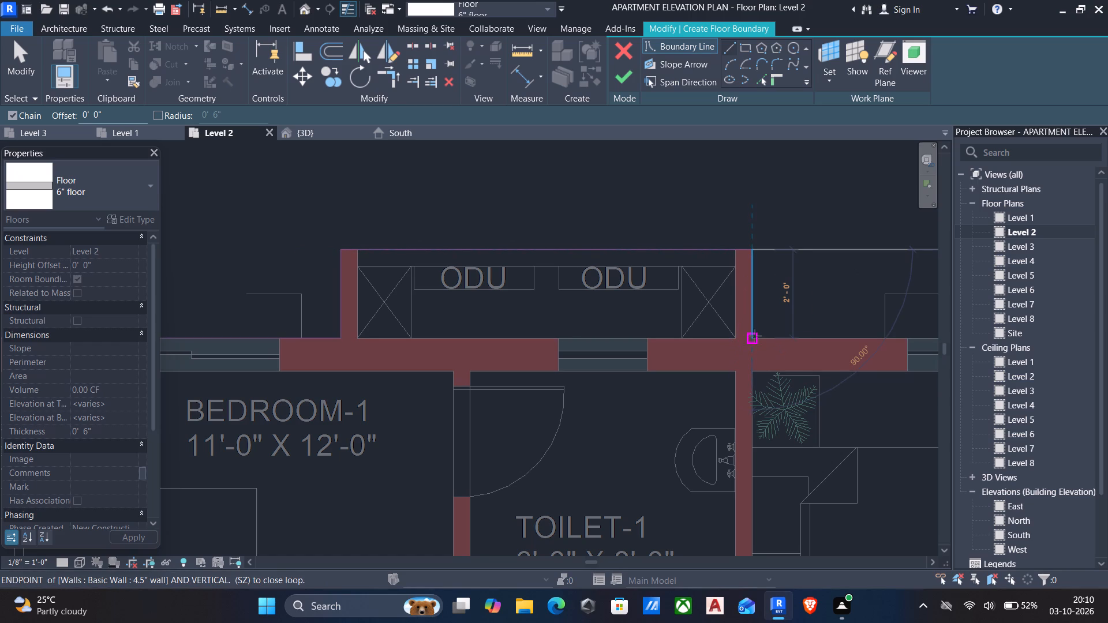
scroll(768, 347, "down", 2)
middle_click_drag(779, 356, 477, 373)
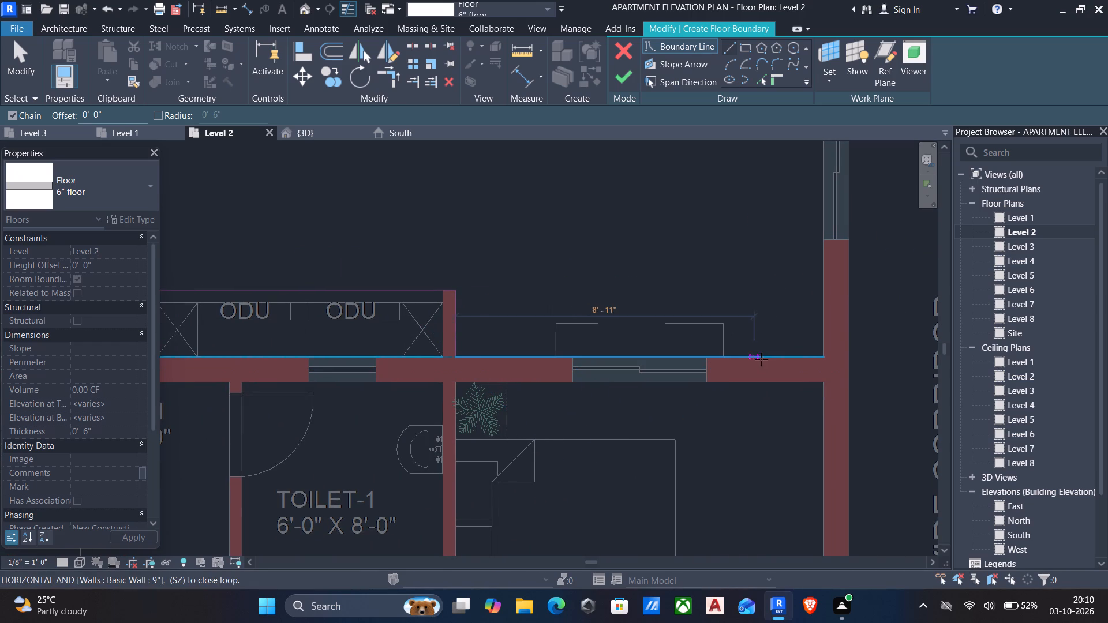
left_click(821, 359)
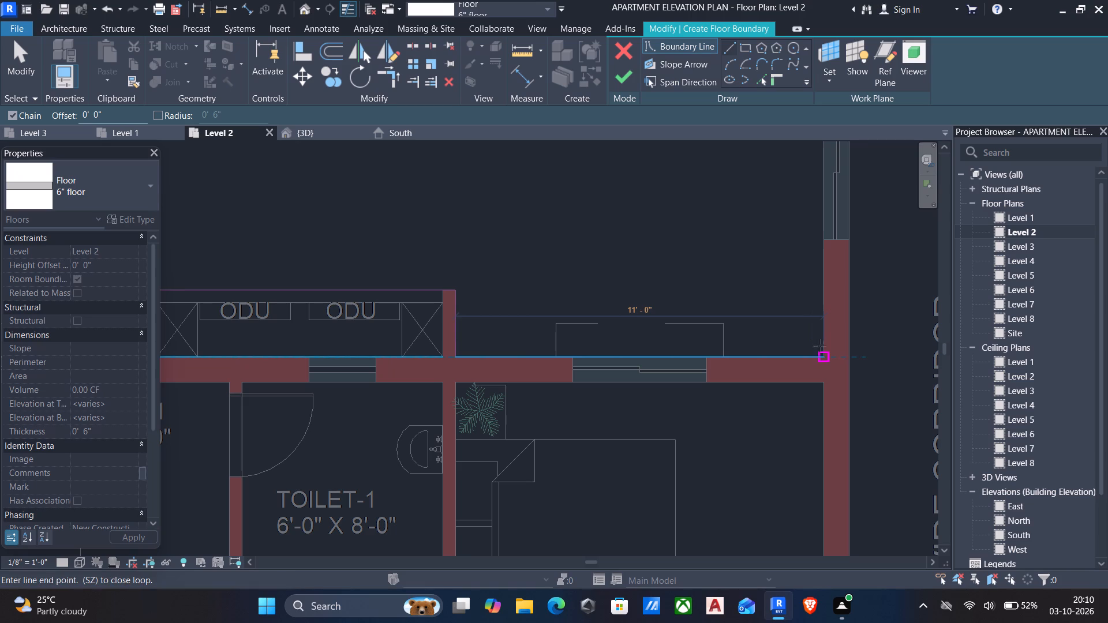
Continue the boundary along the corridor-side wall past its window, 3' 6" to the Utility corner, and 8' 3" along the Utility's outer face.
middle_click_drag(807, 308, 762, 445)
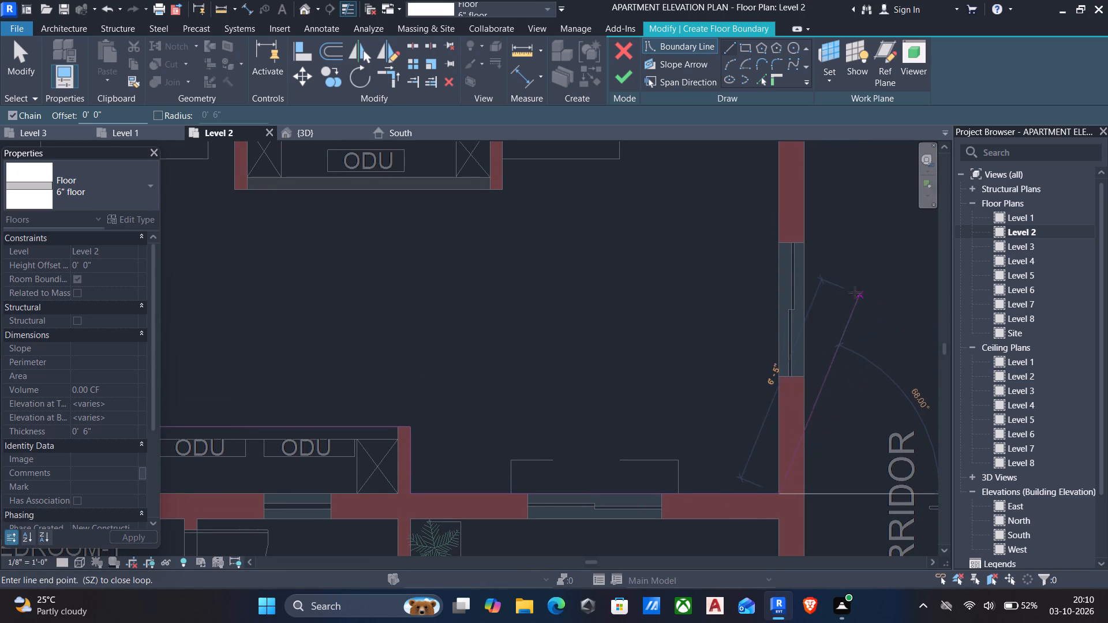
left_click(780, 241)
middle_click_drag(781, 245, 758, 470)
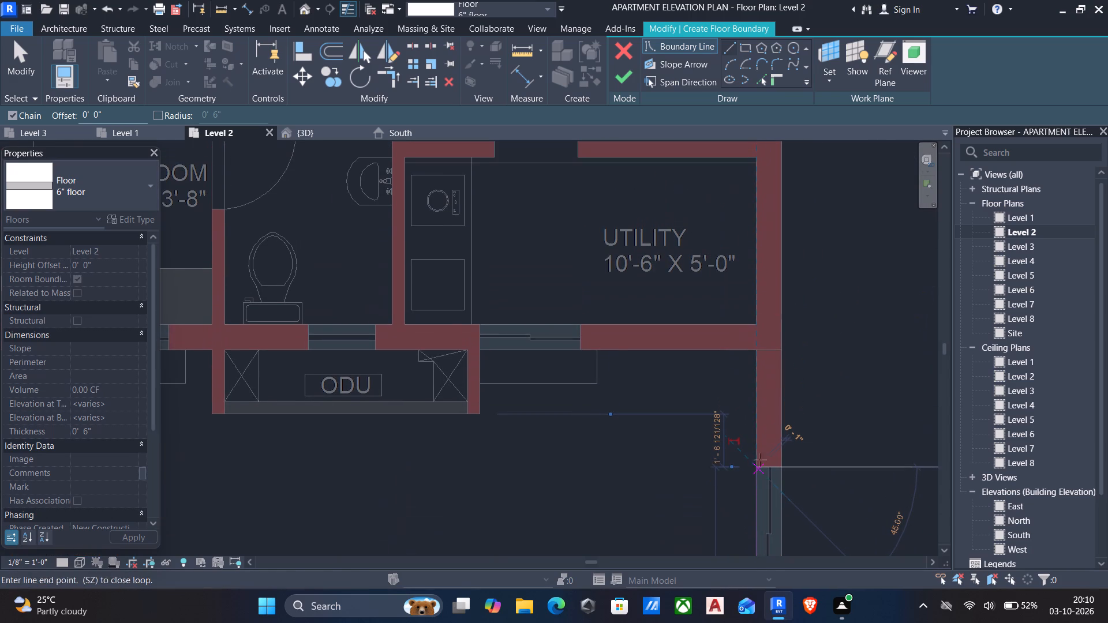
left_click(754, 350)
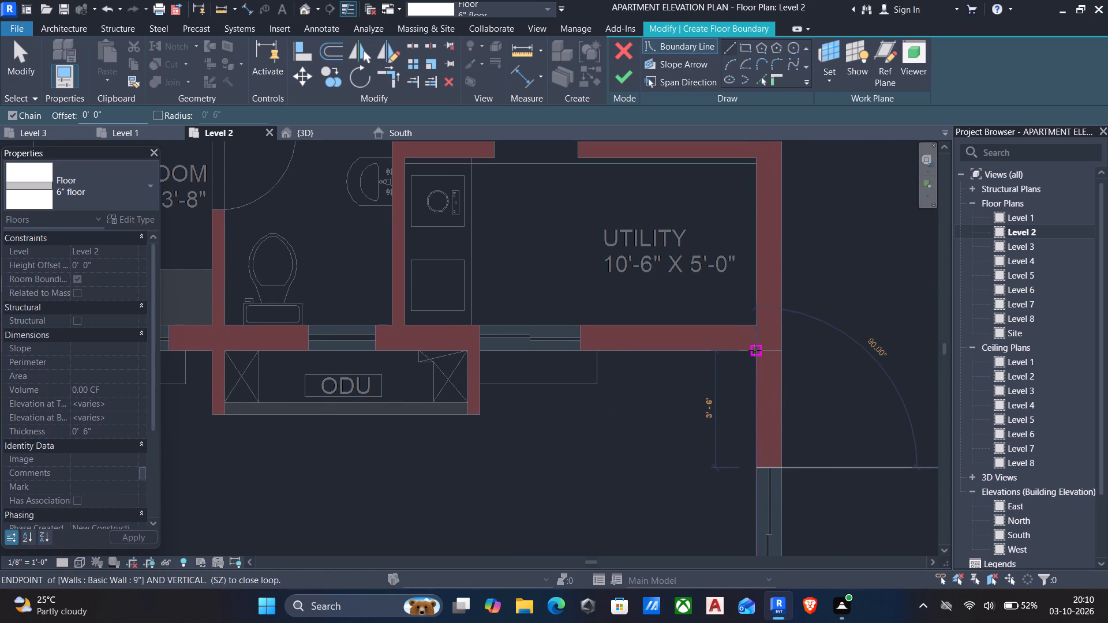
left_click(480, 348)
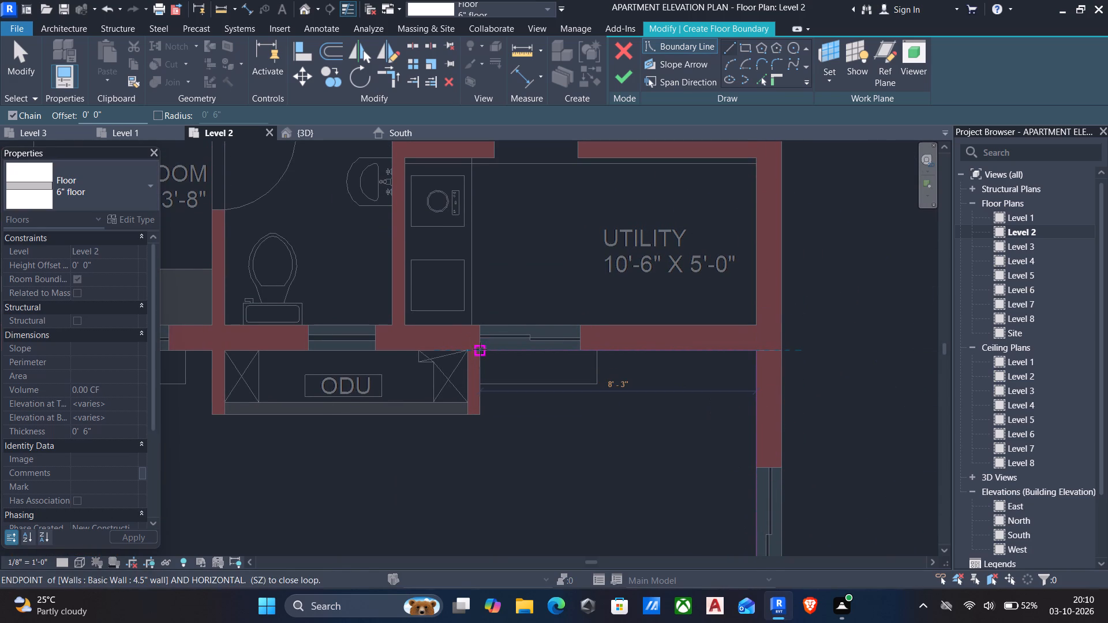
Trace the boundary around the single-ODU ledge: about 1' 11" outward, 8' 0" across its front, and back to the main wall.
left_click(482, 416)
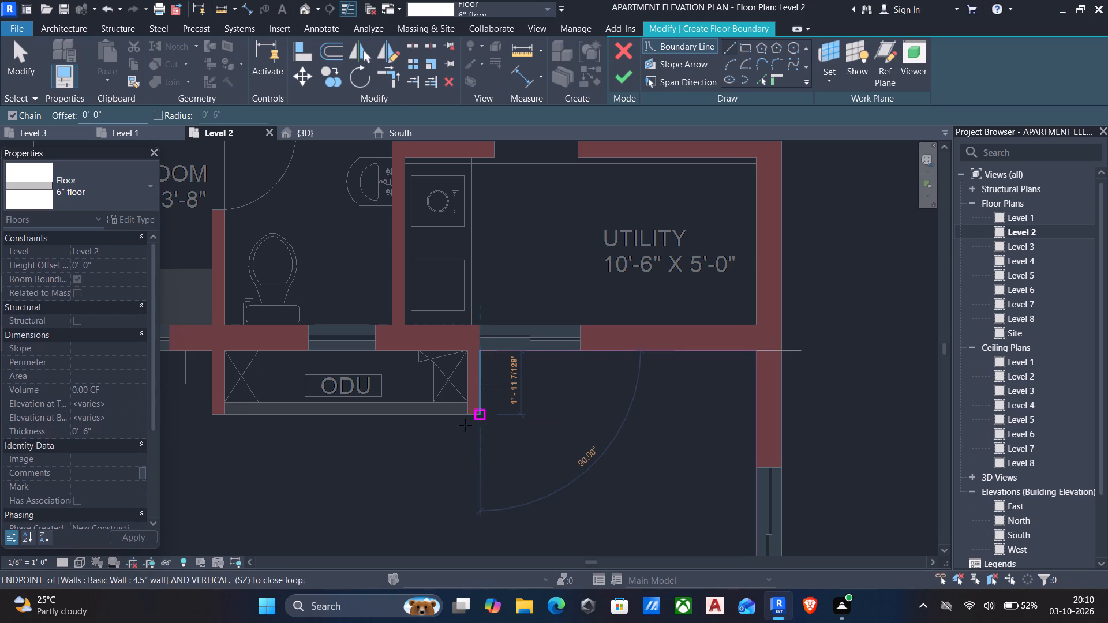
middle_click_drag(376, 445, 581, 453)
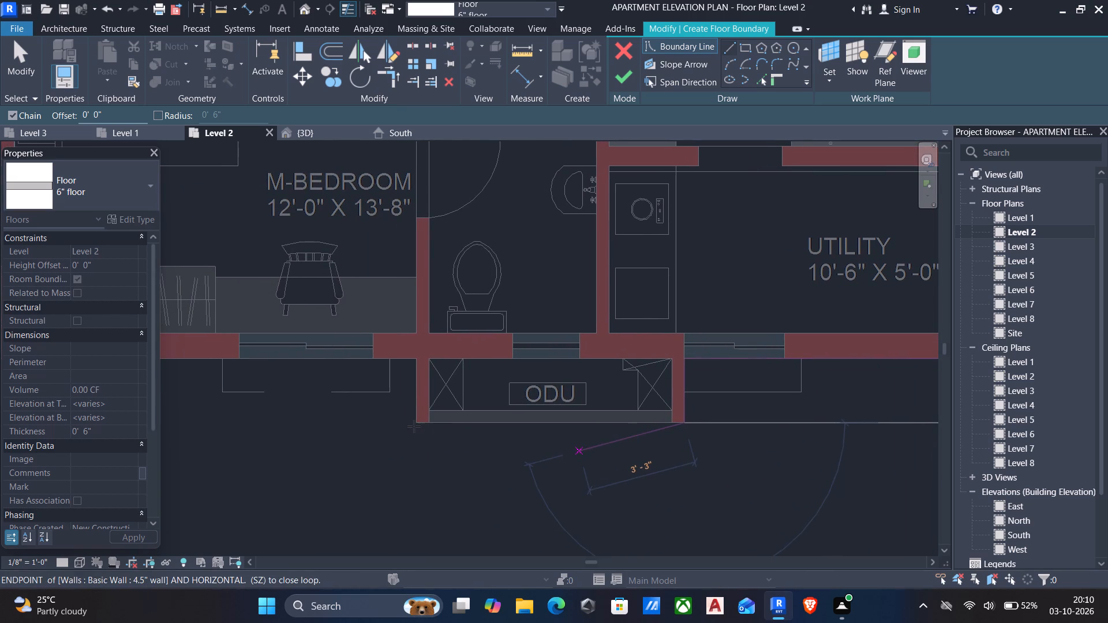
left_click(417, 423)
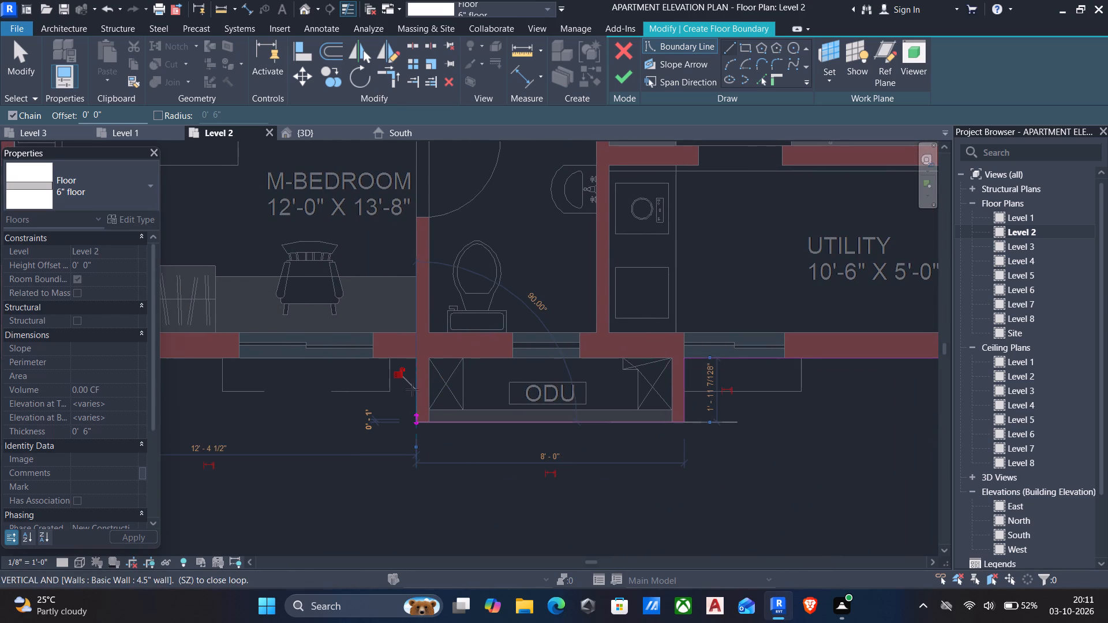
left_click(414, 358)
Continue the boundary along M-Bedroom's outer wall face to the building corner, and 14' 0 1/2" along its side wall to the balcony edge.
middle_click_drag(402, 384, 443, 396)
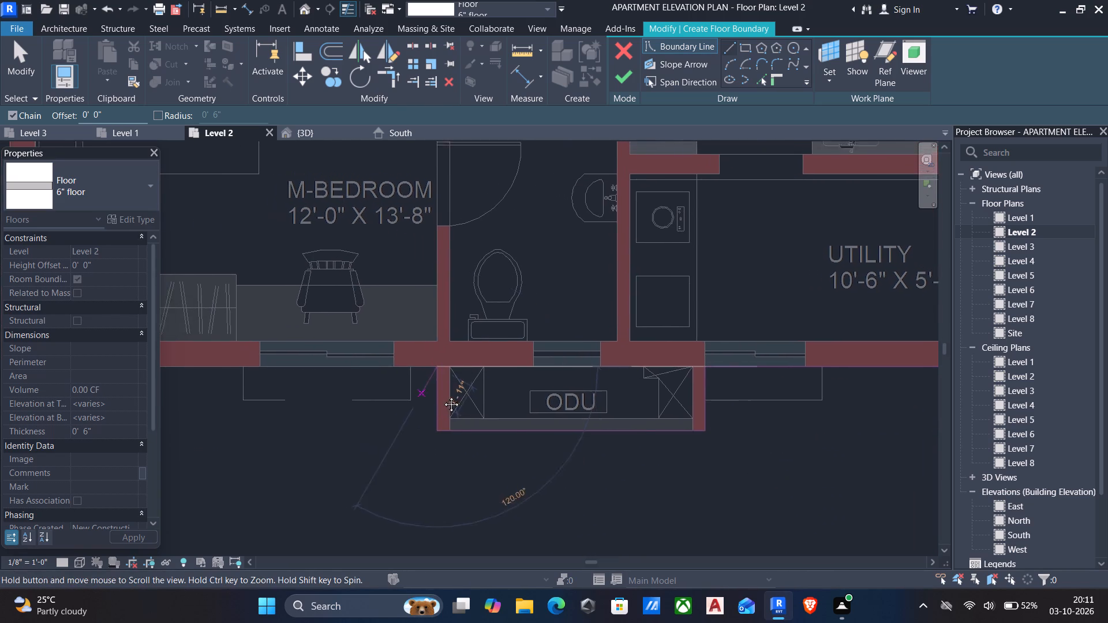
middle_click_drag(443, 396, 743, 404)
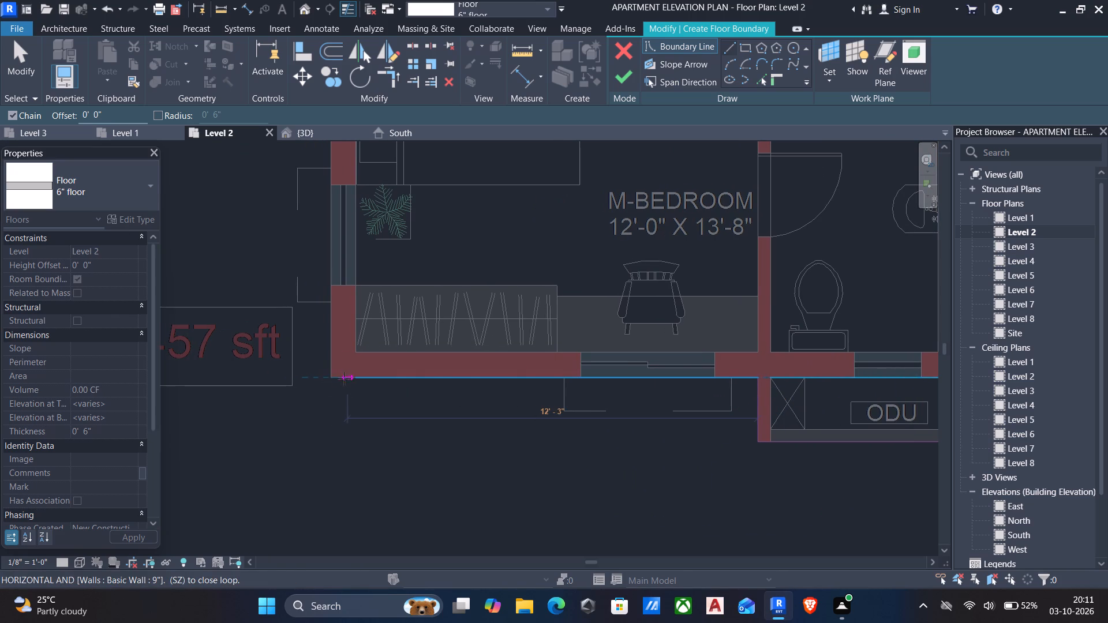
left_click(331, 378)
middle_click_drag(332, 352, 506, 502)
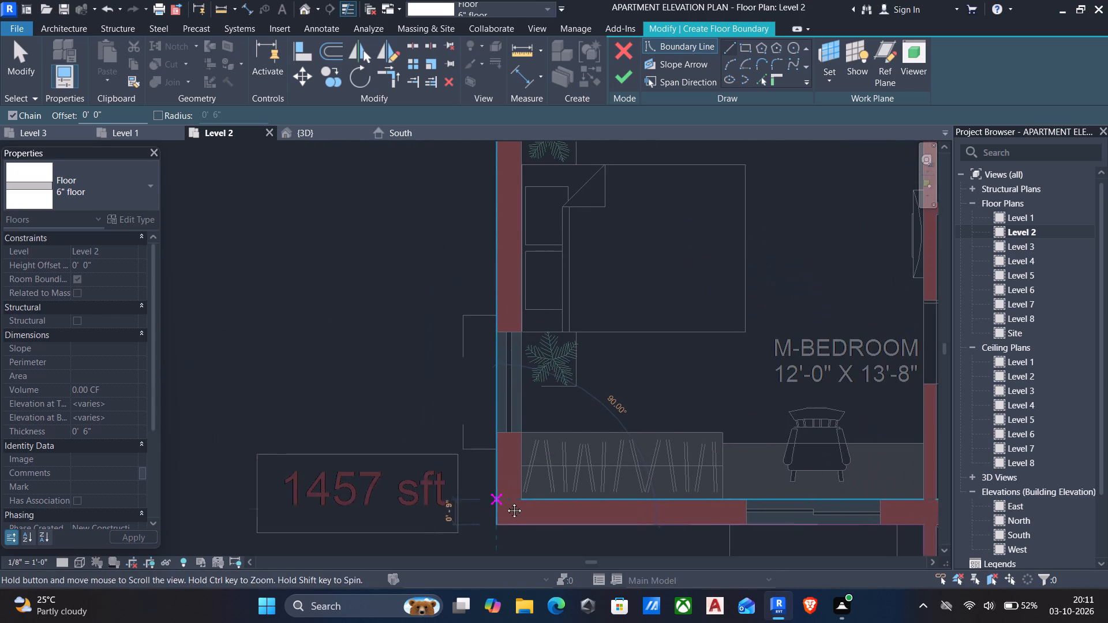
middle_click_drag(506, 502, 507, 502)
scroll(509, 491, "down", 3)
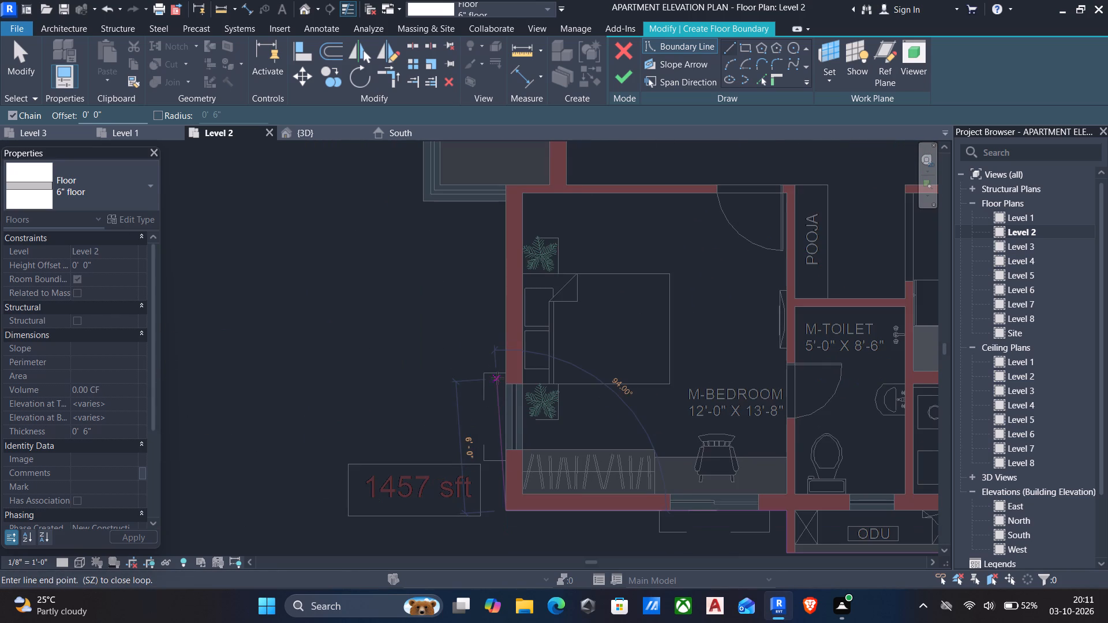
left_click(504, 201)
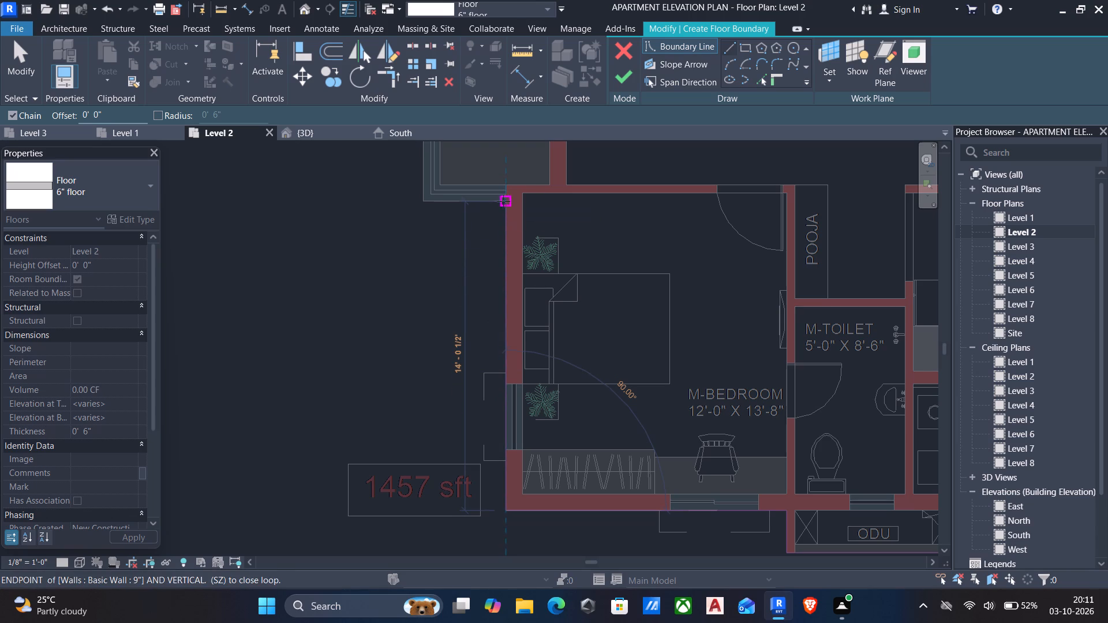
Continue the boundary 3' 9" along the balcony's end edge and about 10' 10 1/2" along its long outer edge, ending the line chain.
middle_click_drag(415, 208, 474, 276)
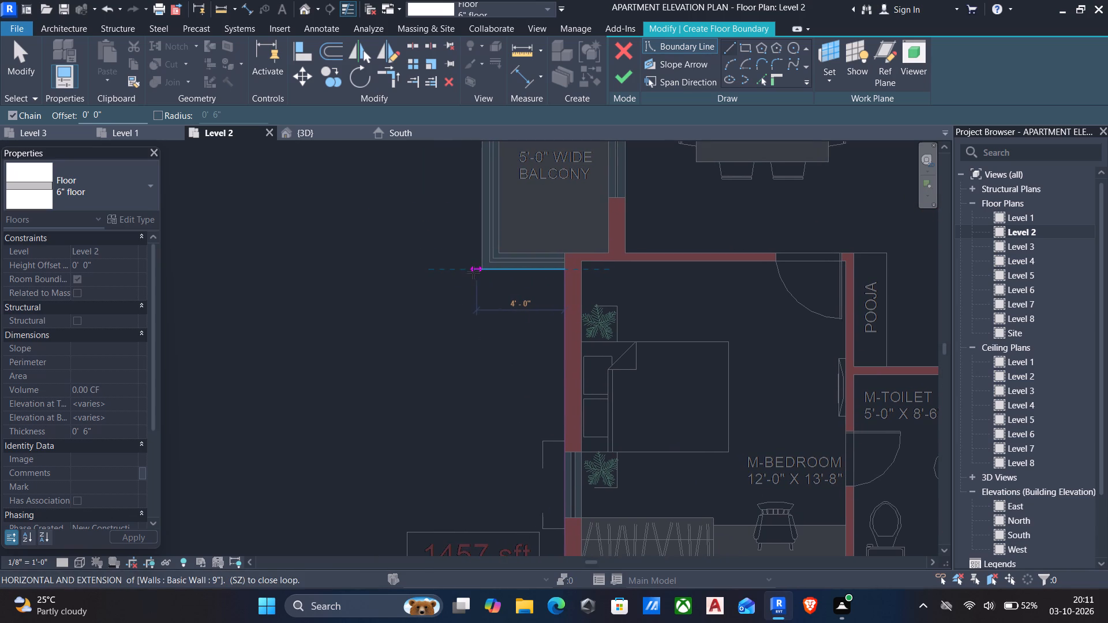
left_click(478, 269)
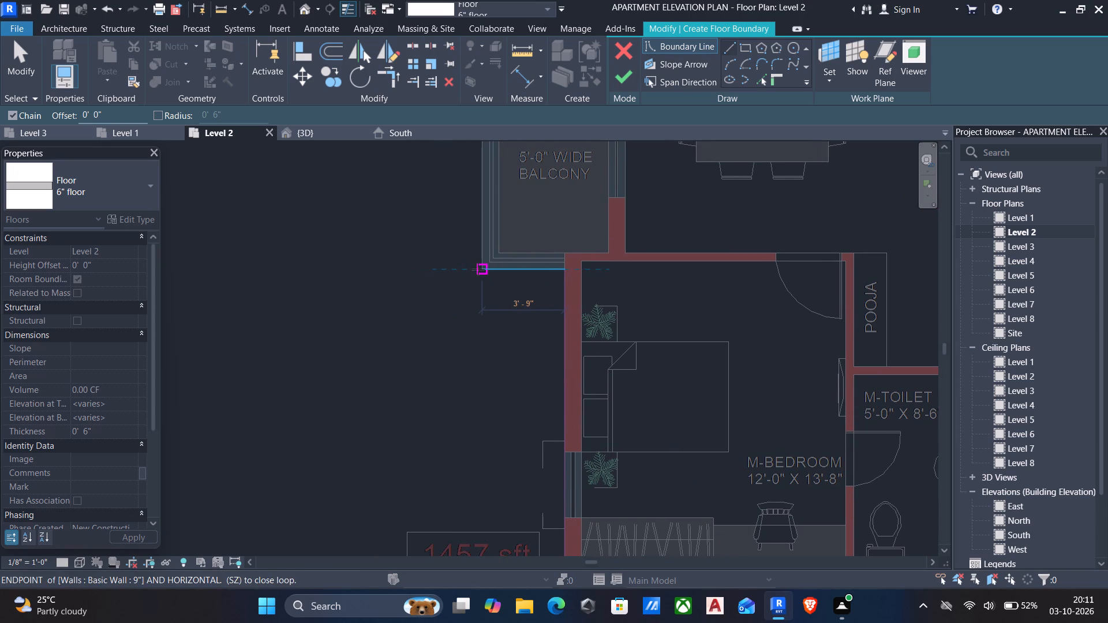
middle_click_drag(478, 271, 493, 500)
scroll(503, 355, "up", 1)
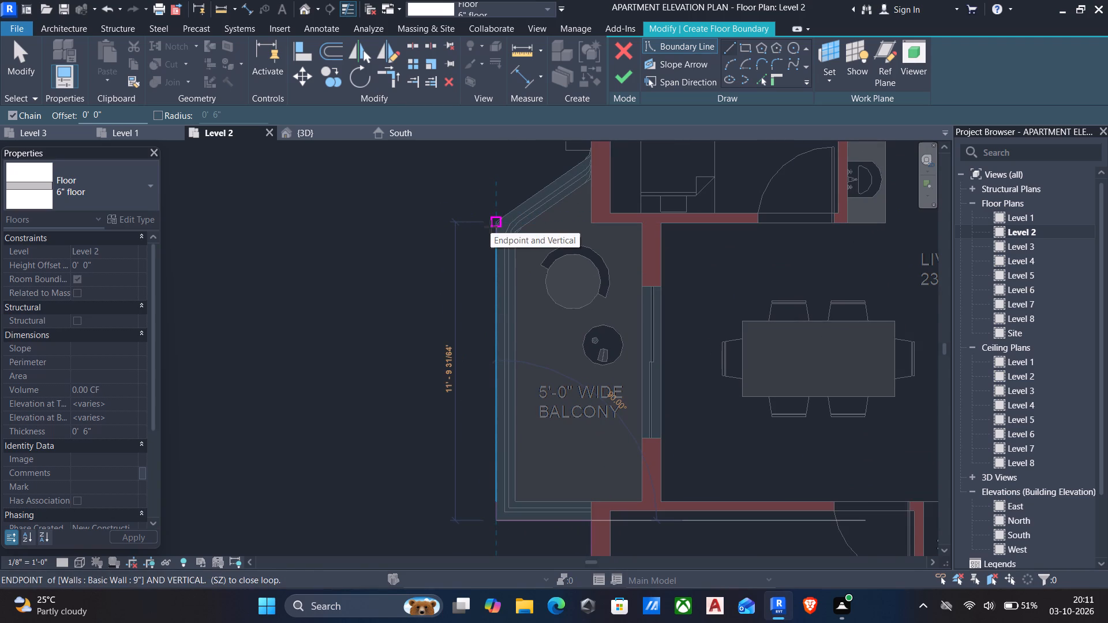
left_click(492, 245)
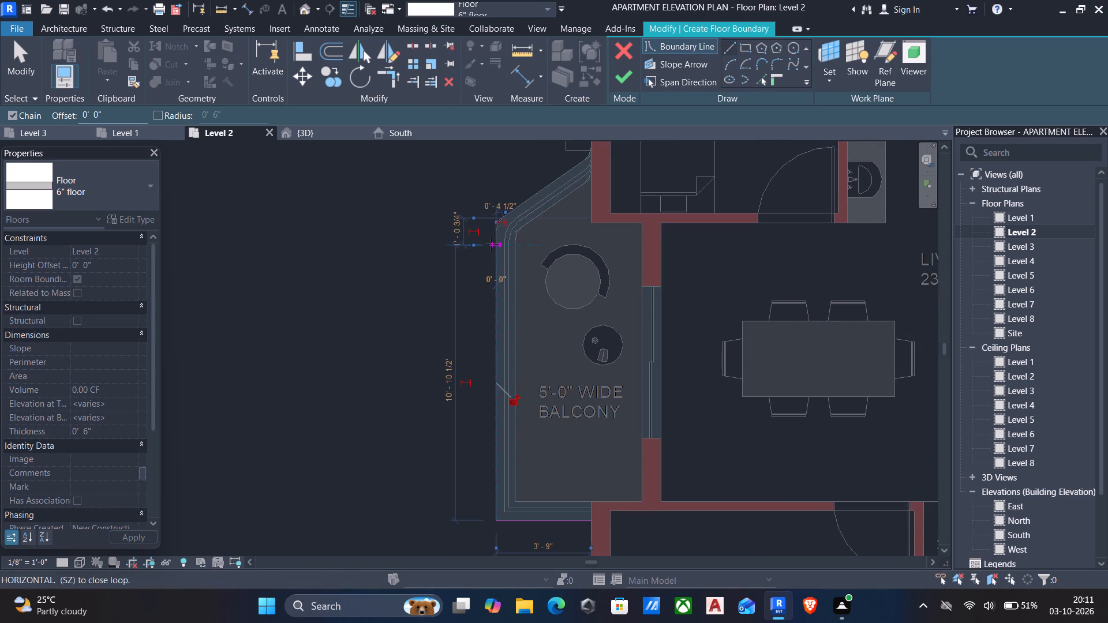
key("Escape")
scroll(500, 232, "up", 4)
key("Escape")
Add boundary lines from the rounded corner arc and the adjoining diagonal outer edge of the 5'-0" wide balcony using Pick Lines.
scroll(506, 239, "up", 4)
middle_click_drag(507, 249, 505, 280)
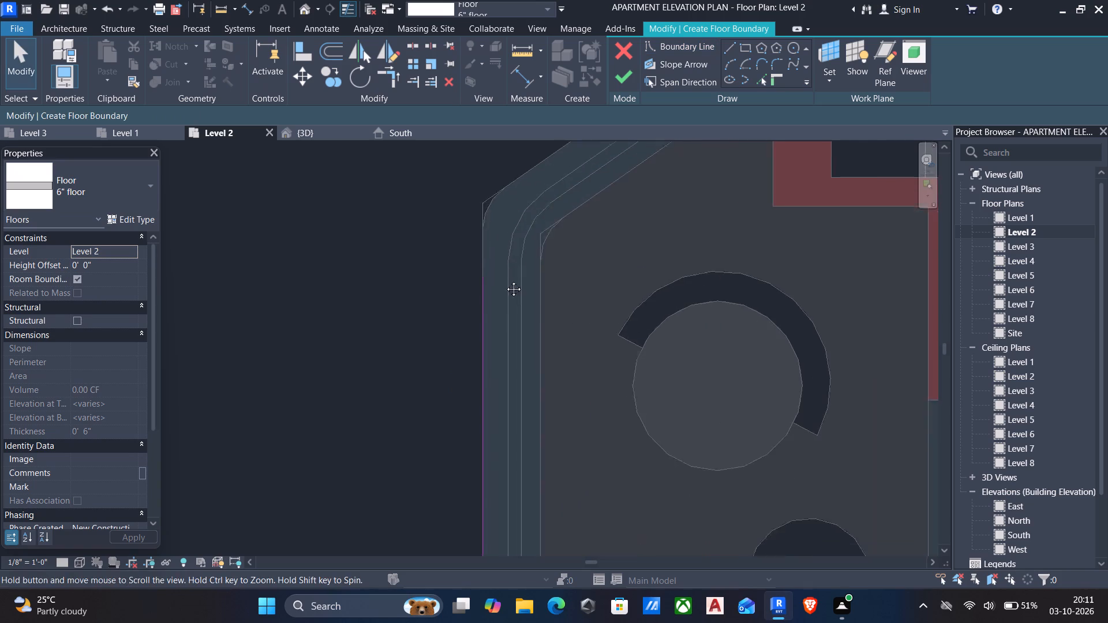
middle_click_drag(505, 280, 500, 325)
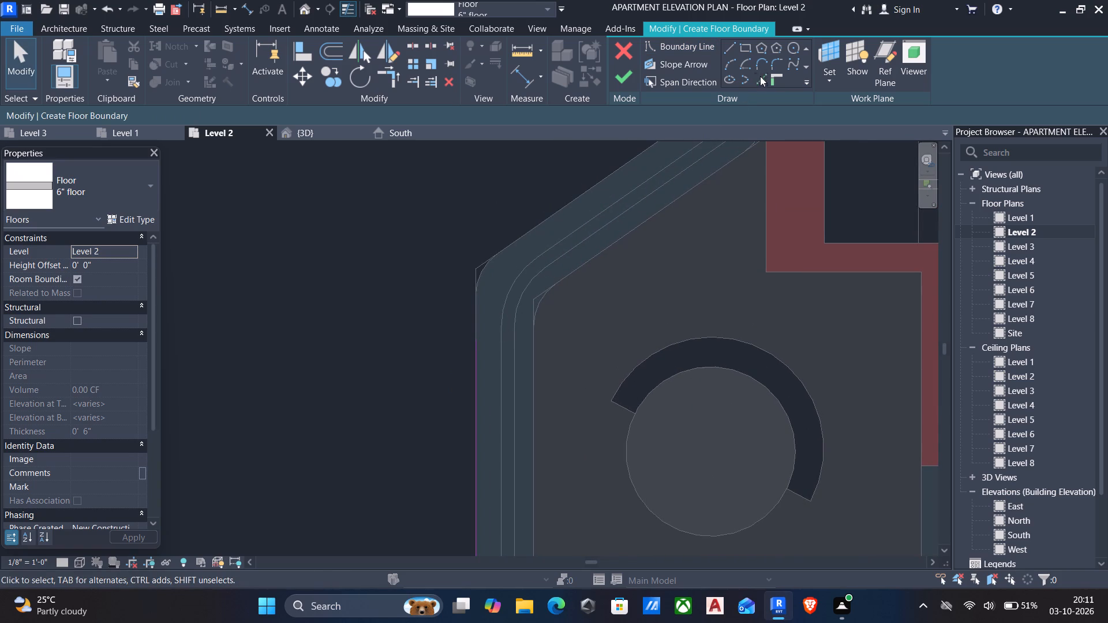
left_click(760, 76)
scroll(527, 260, "up", 3)
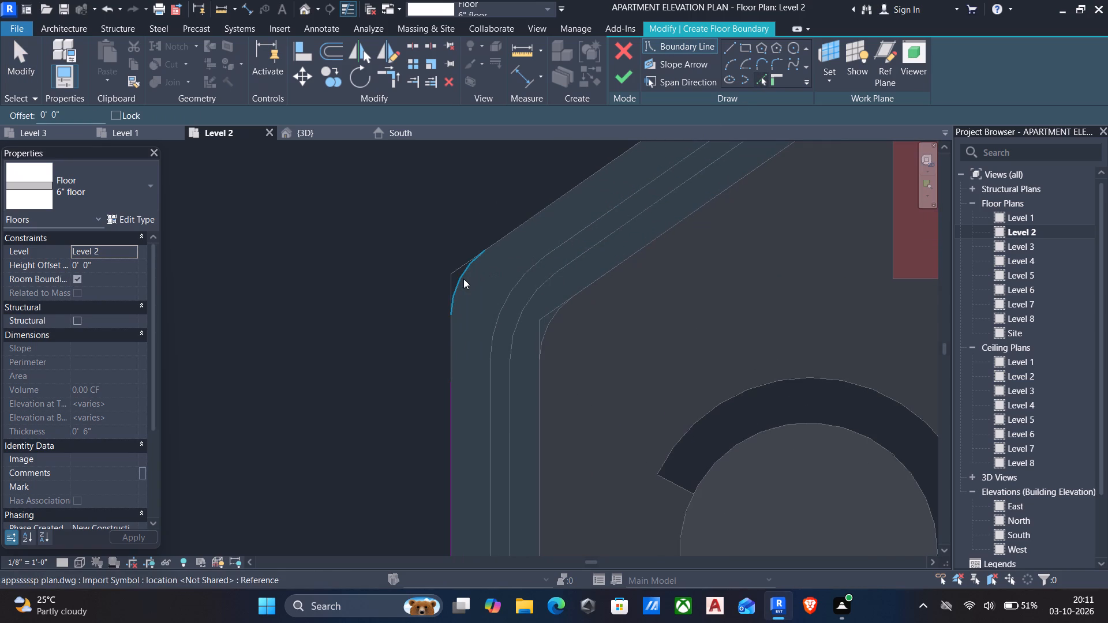
left_click(463, 279)
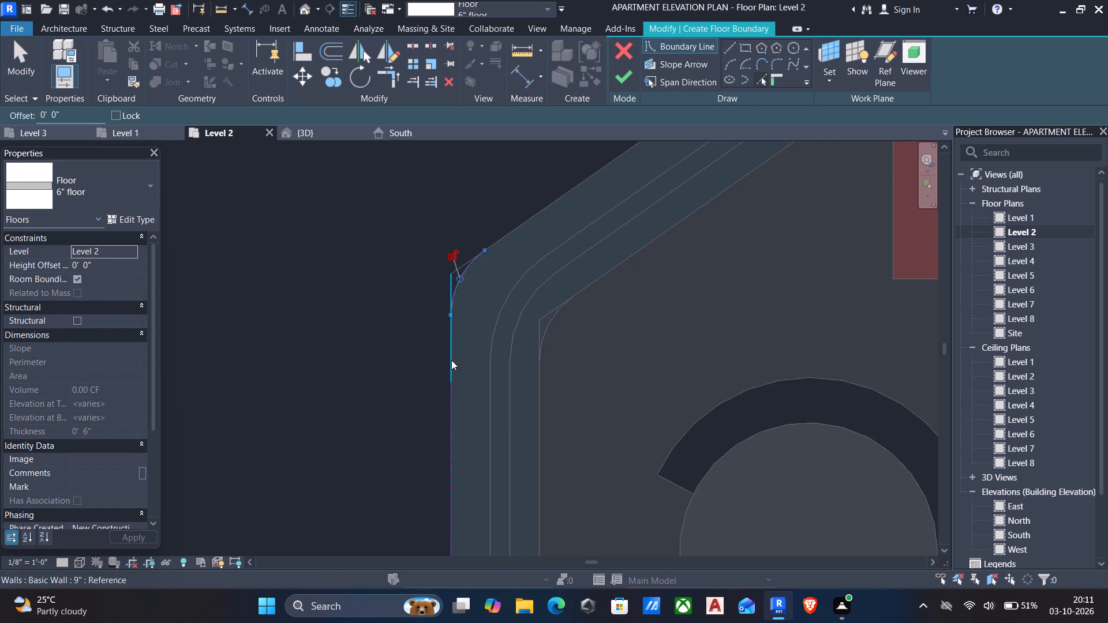
left_click(537, 215)
key("Escape")
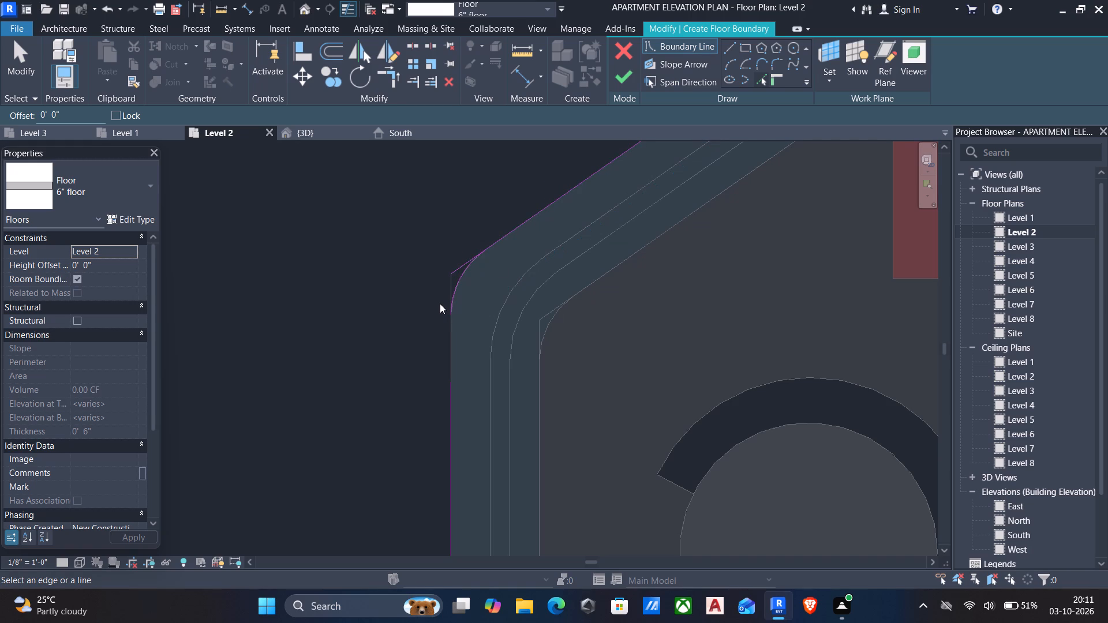
Trim the balcony corner arc to meet the diagonal boundary line and the long vertical boundary line.
type("tr")
left_click(459, 288)
left_click(508, 232)
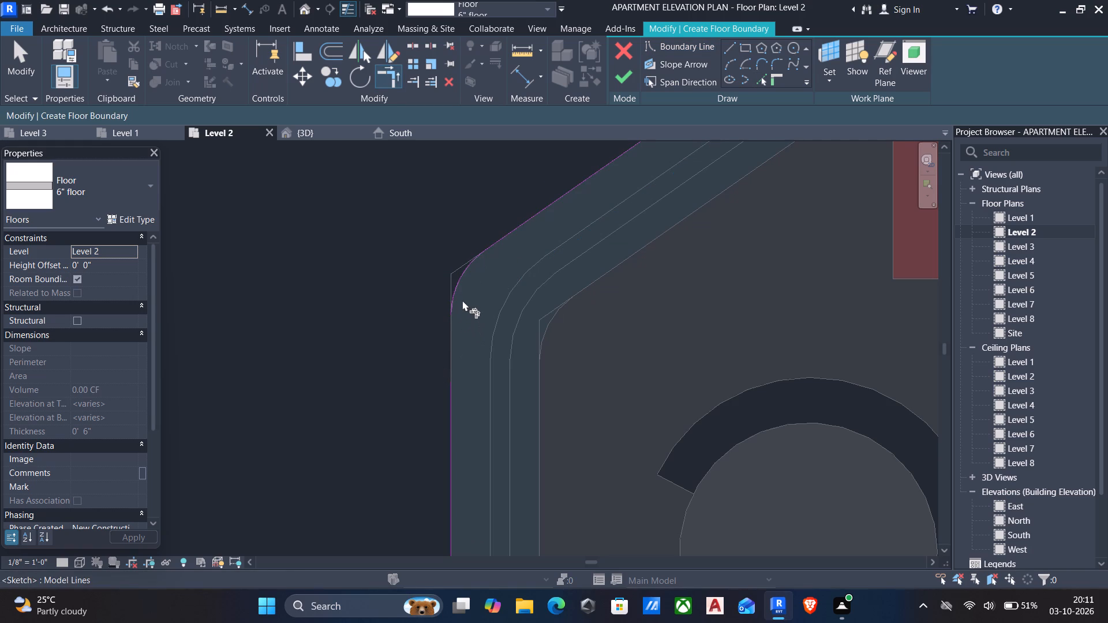
left_click(461, 286)
left_click(454, 385)
Pick the small arc where the balcony's diagonal edge meets the bedroom's outer wall as a boundary line.
scroll(501, 297, "up", 1)
middle_click_drag(501, 302, 452, 398)
scroll(452, 398, "down", 4)
middle_click_drag(556, 336, 433, 506)
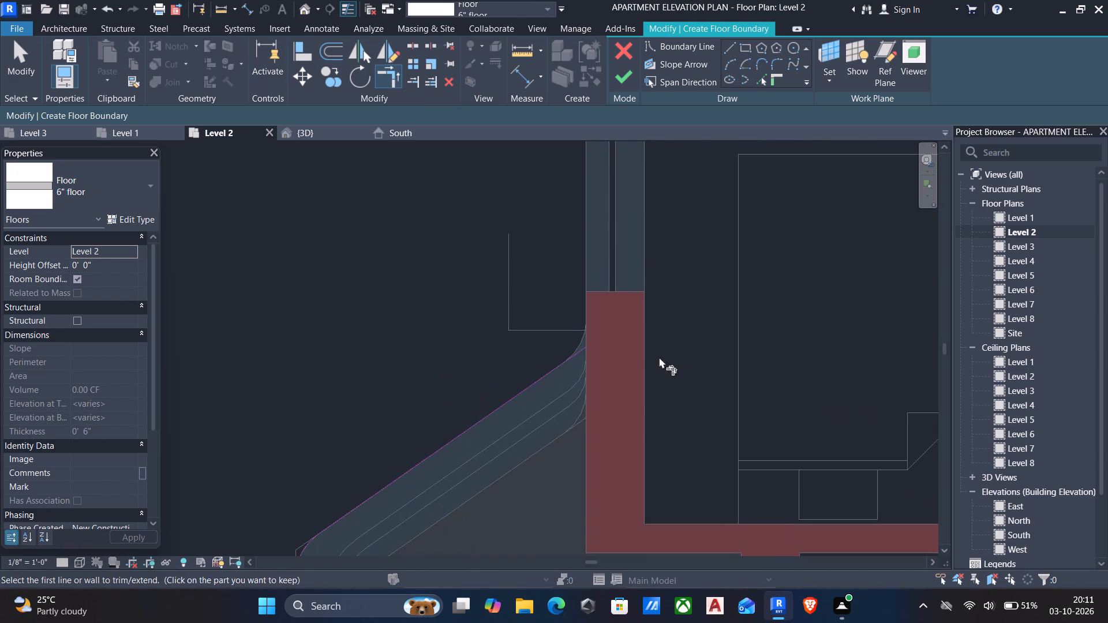
scroll(649, 351, "up", 4)
scroll(583, 352, "up", 5)
key("Escape")
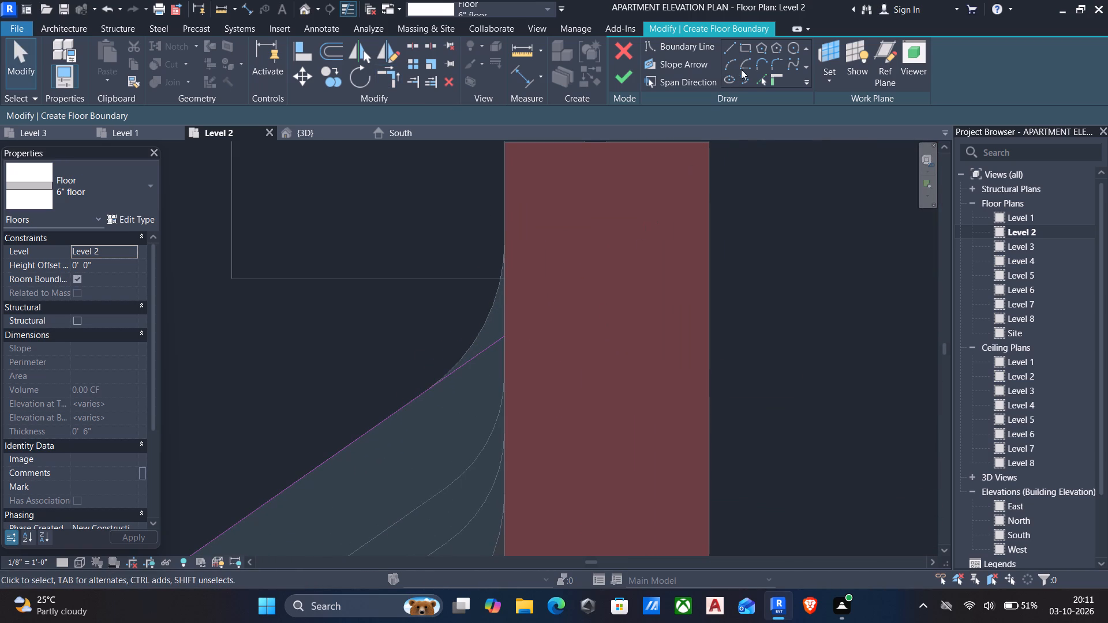
left_click(758, 79)
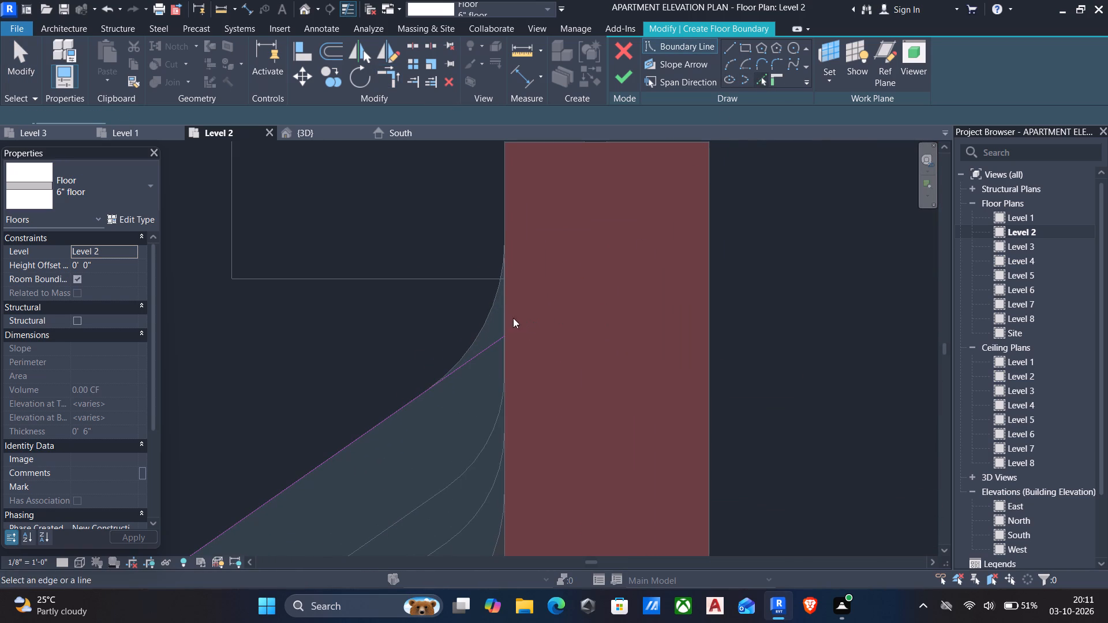
left_click(487, 315)
middle_click_drag(496, 342, 551, 314)
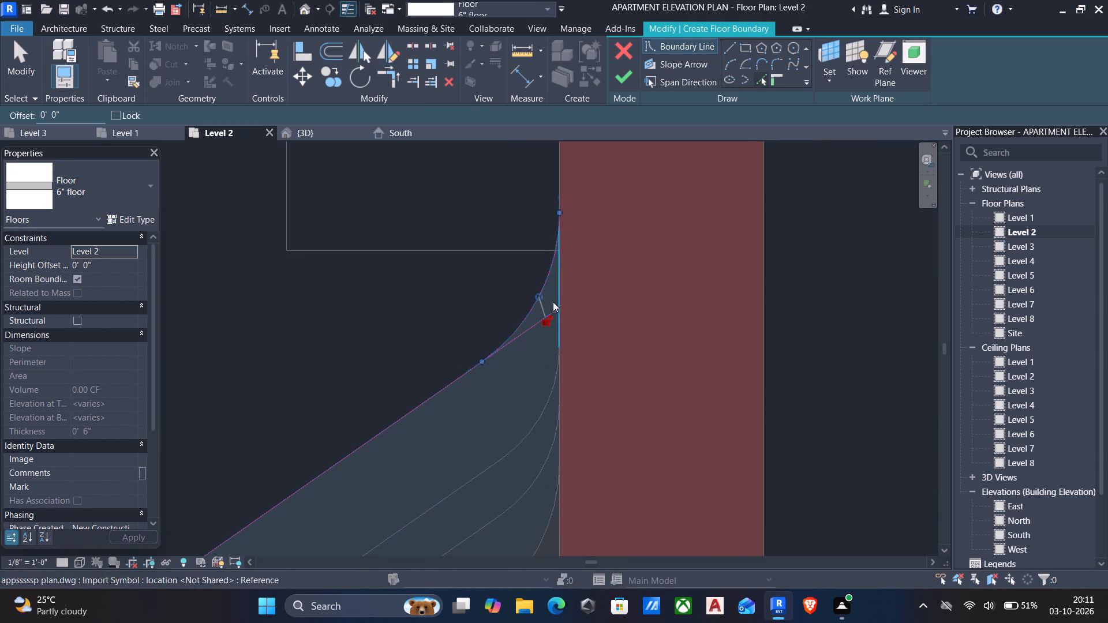
key("Escape")
Trim the diagonal boundary line to the small arc at the wall, keeping the long diagonal part and the arc.
key("t")
key("r")
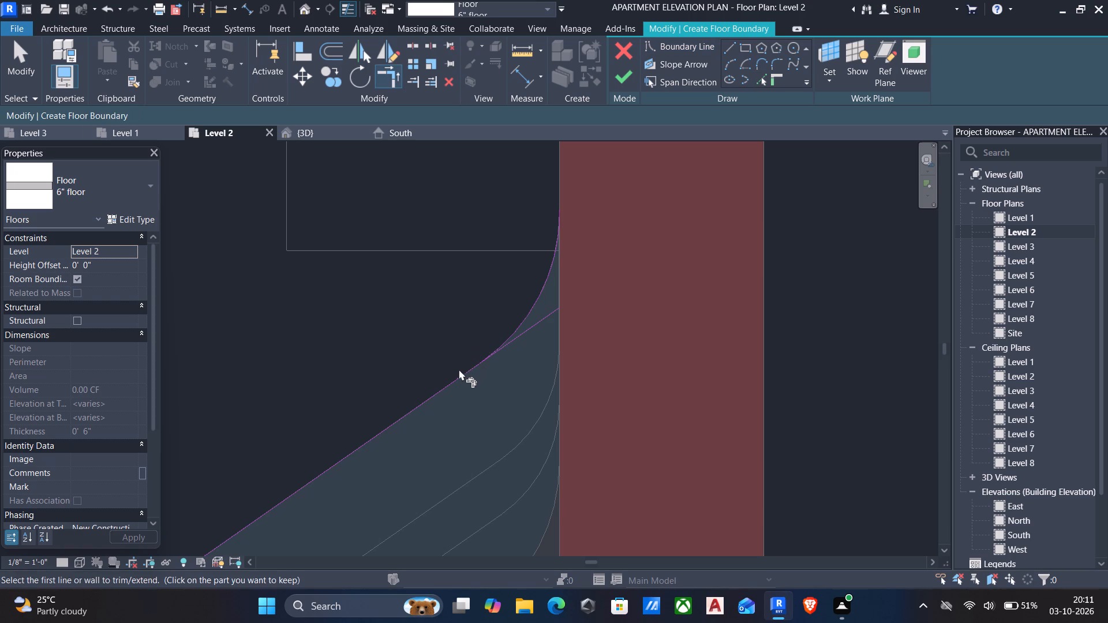
left_click(458, 373)
left_click(521, 318)
Draw a boundary line from the end of the small balcony arc along the study's outer wall face to the wall's outer corner.
scroll(501, 308, "down", 2)
middle_click_drag(496, 312, 489, 451)
scroll(489, 451, "down", 3)
scroll(506, 346, "down", 3)
middle_click_drag(506, 350, 583, 354)
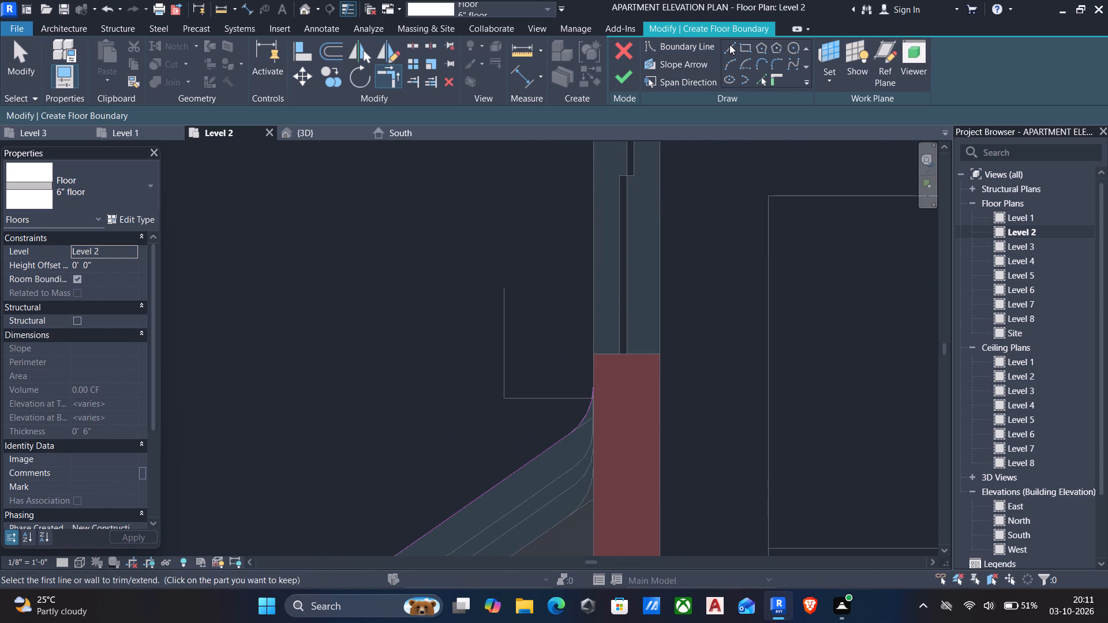
left_click(729, 44)
scroll(581, 385, "up", 4)
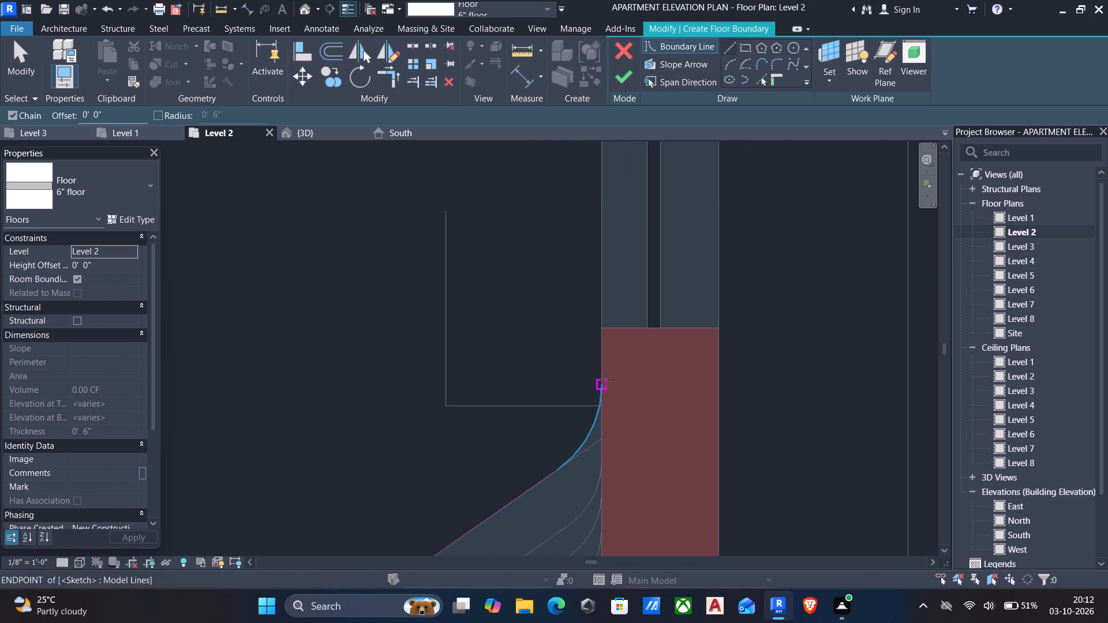
left_click(601, 385)
middle_click_drag(593, 268, 612, 410)
scroll(612, 410, "down", 2)
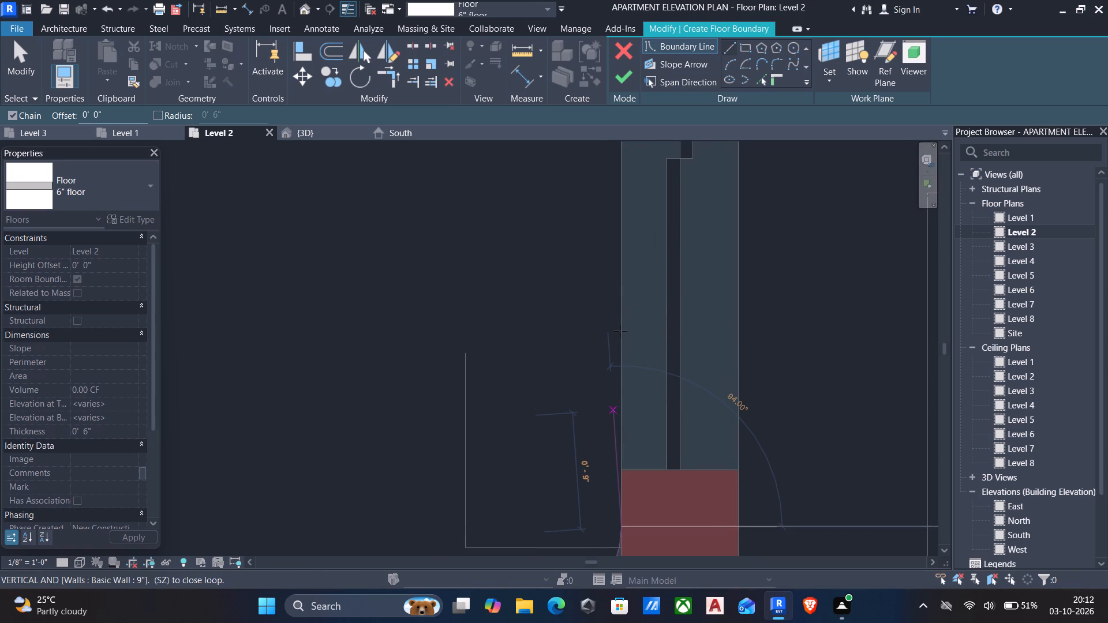
middle_click_drag(621, 316, 612, 485)
middle_click_drag(618, 290, 615, 475)
middle_click_drag(610, 310, 603, 484)
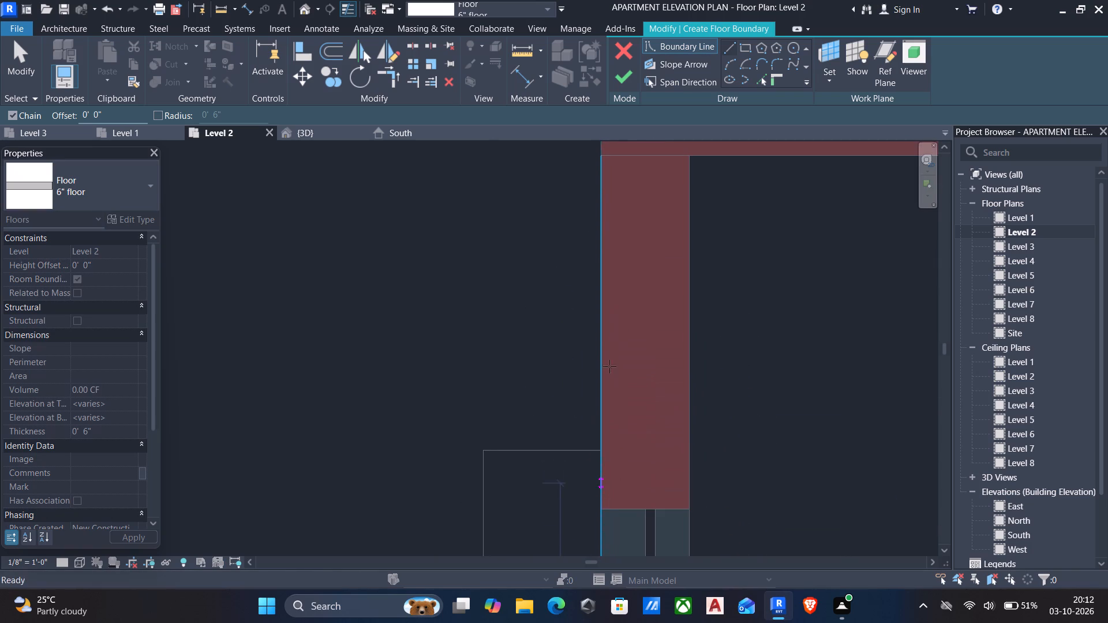
middle_click_drag(608, 279, 597, 487)
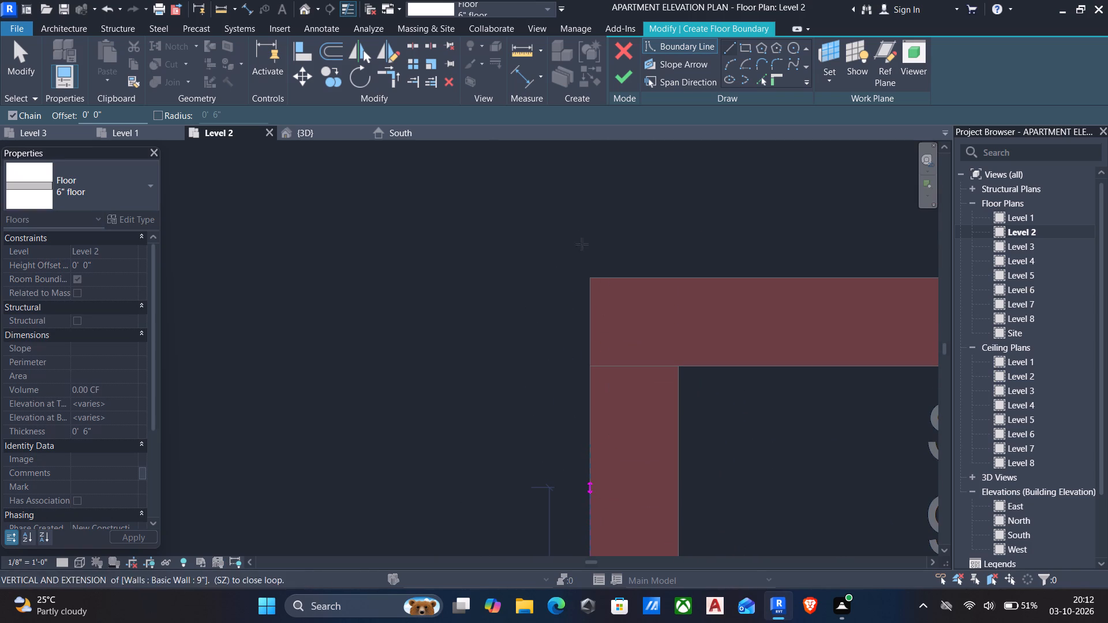
scroll(594, 272, "up", 1)
left_click(594, 273)
Continue the boundary line along the outer face of the study's window wall to the ODU ledge's side wall.
scroll(619, 268, "down", 3)
middle_click_drag(642, 272, 428, 306)
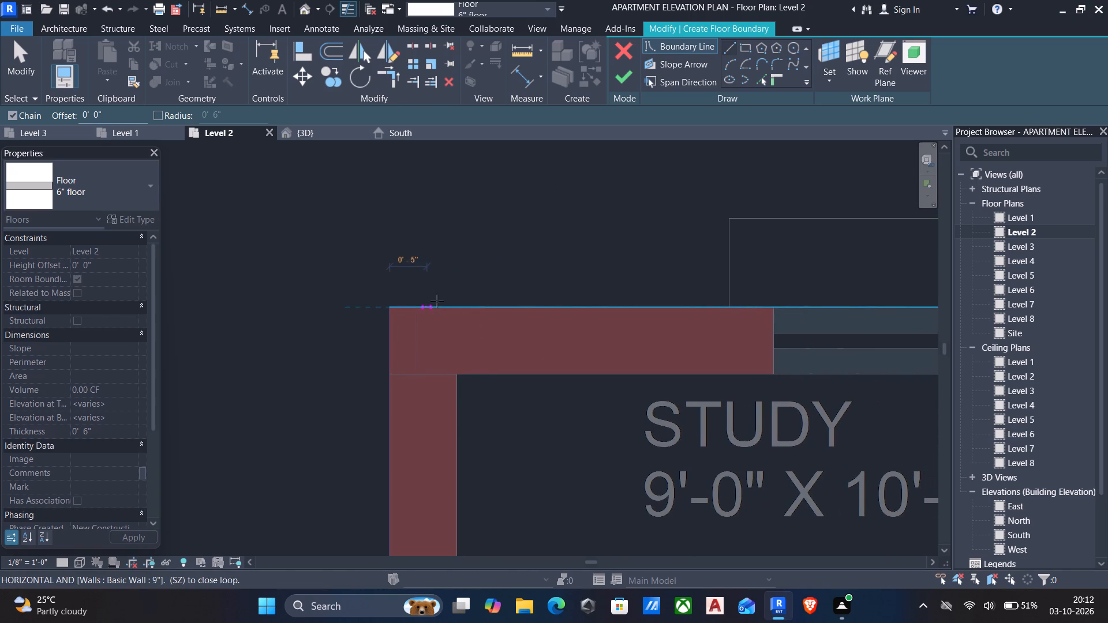
middle_click_drag(644, 299, 383, 329)
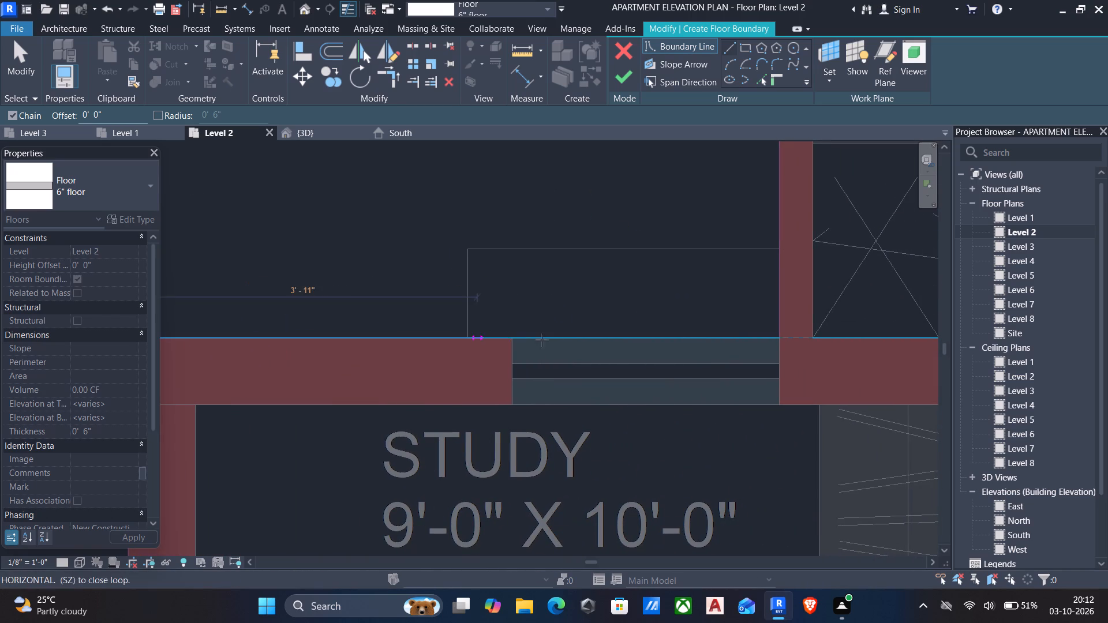
scroll(761, 331, "up", 3)
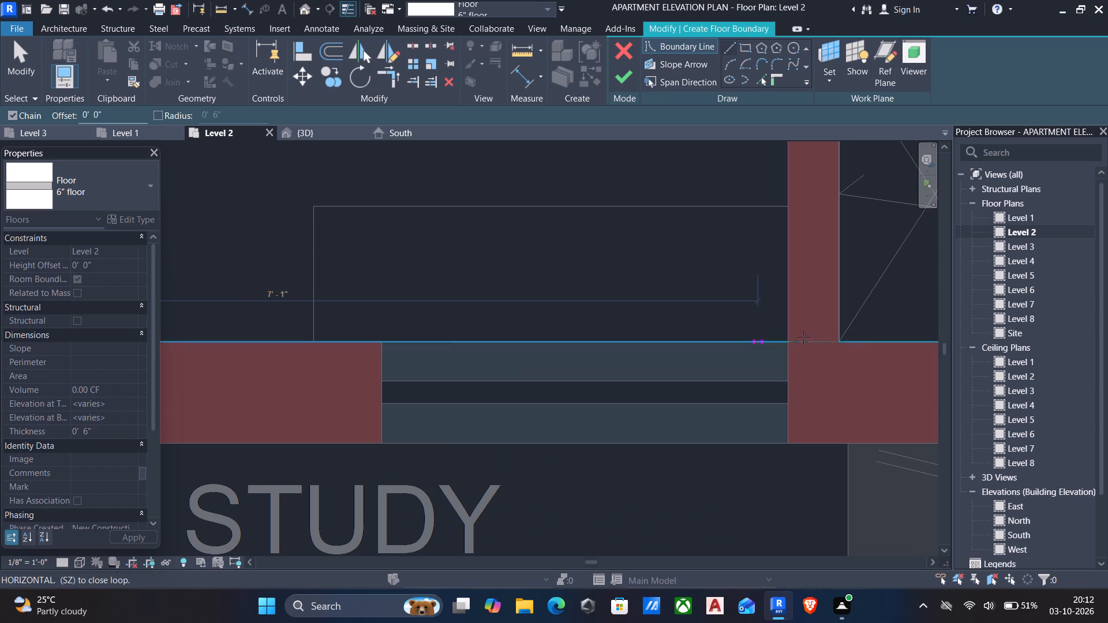
left_click(785, 340)
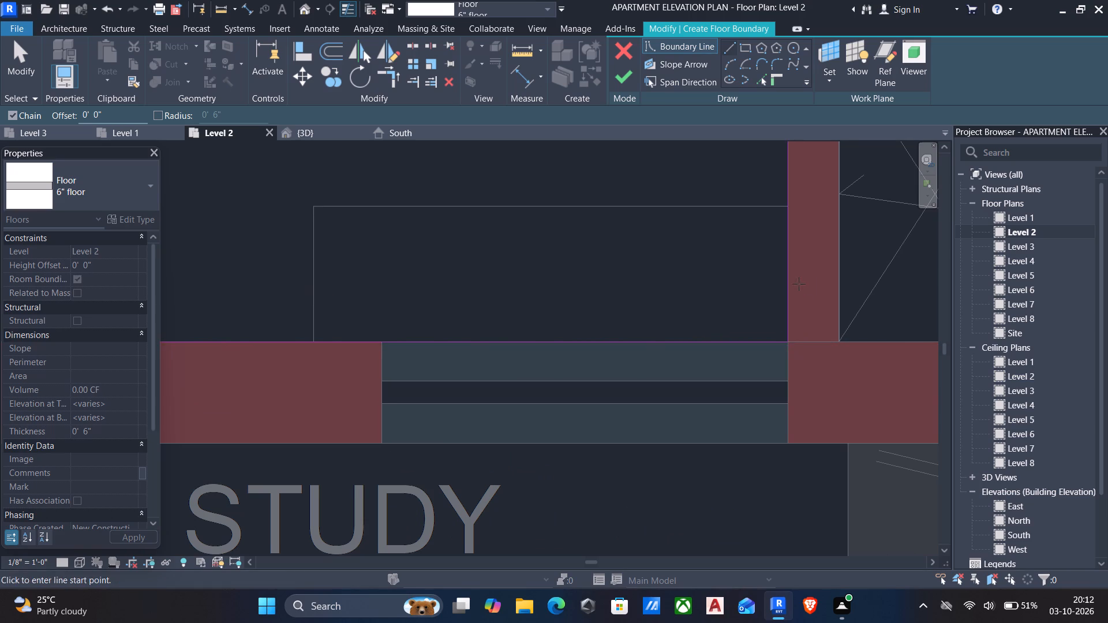
middle_click_drag(799, 286, 765, 457)
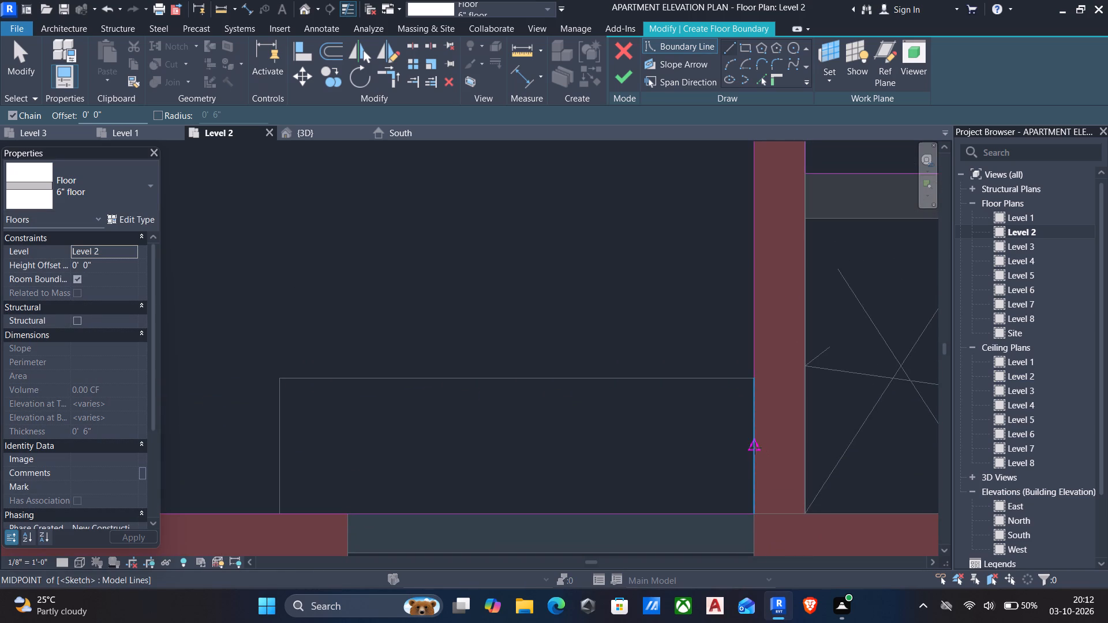
key("Escape")
key("Escape")
Trim the study's window-wall boundary line to the boundary line on the outer face of the ODU ledge's side wall, forming a corner.
left_click(753, 457)
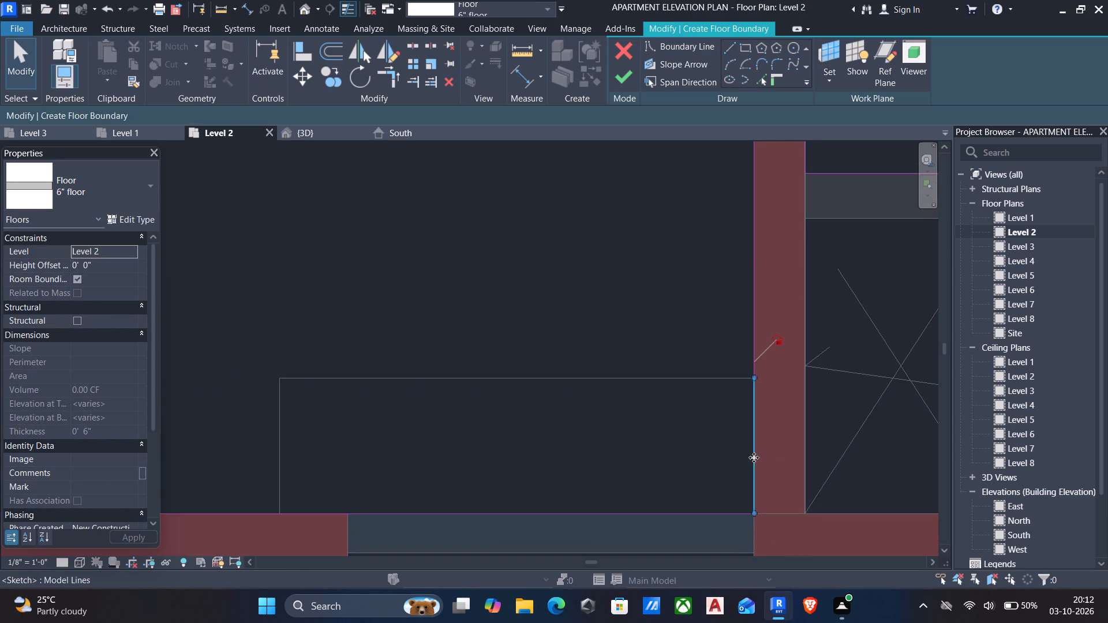
left_click(699, 516)
key("Escape")
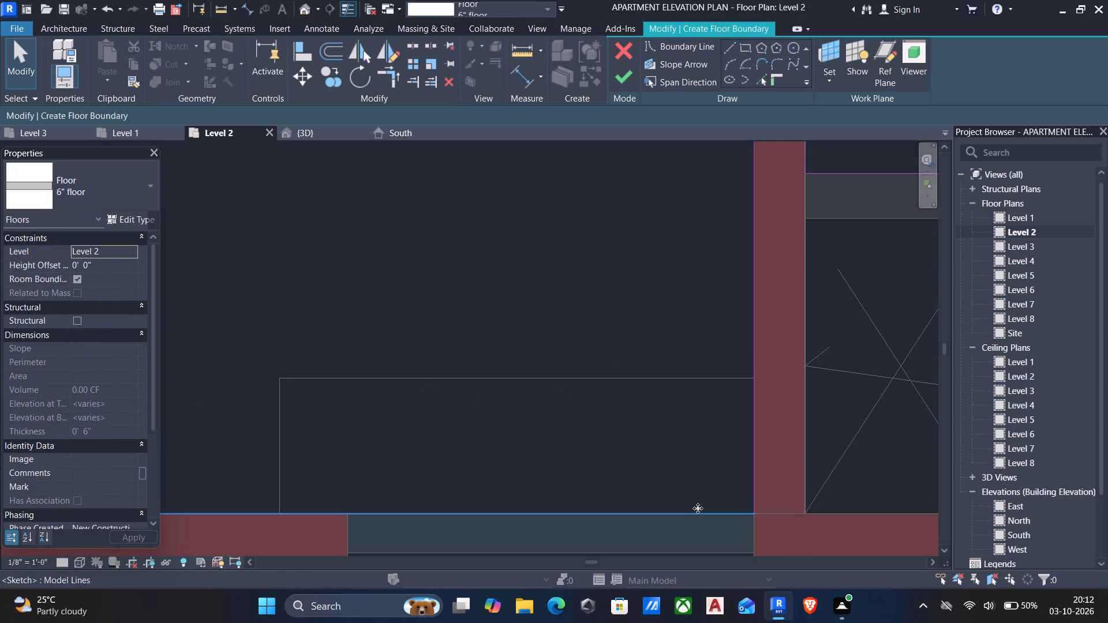
type("tr")
left_click(698, 511)
scroll(698, 511, "up", 1)
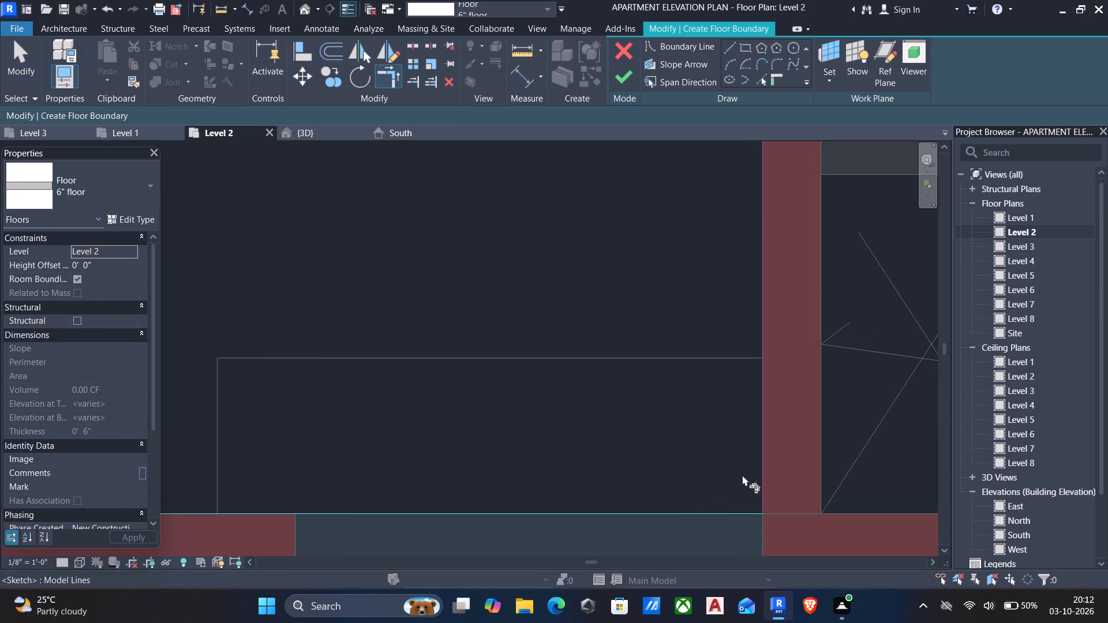
left_click(759, 461)
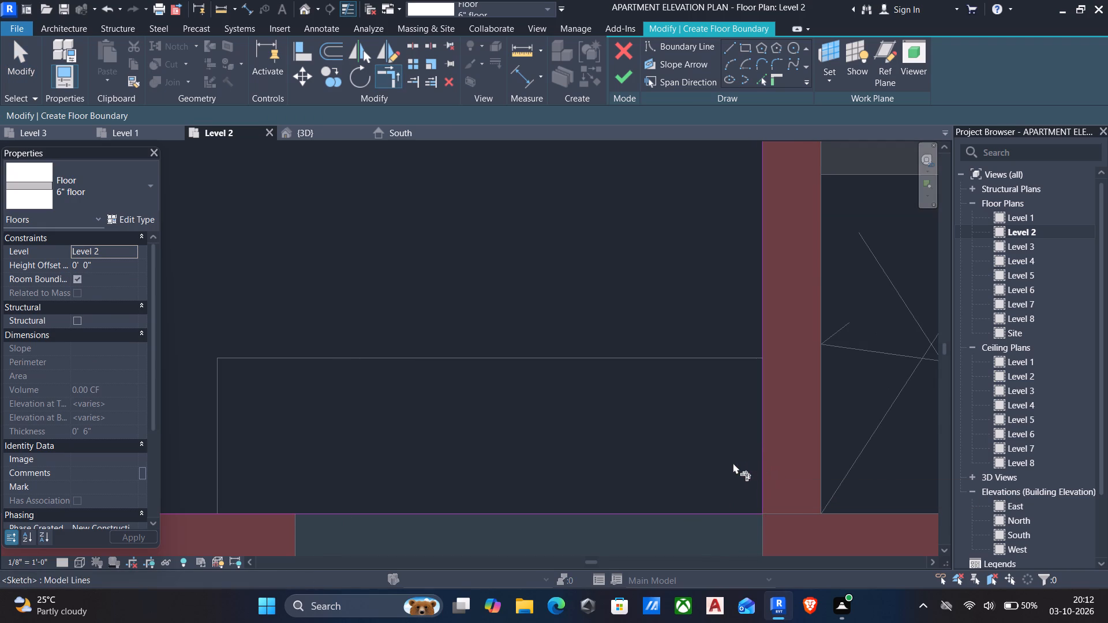
key("Escape")
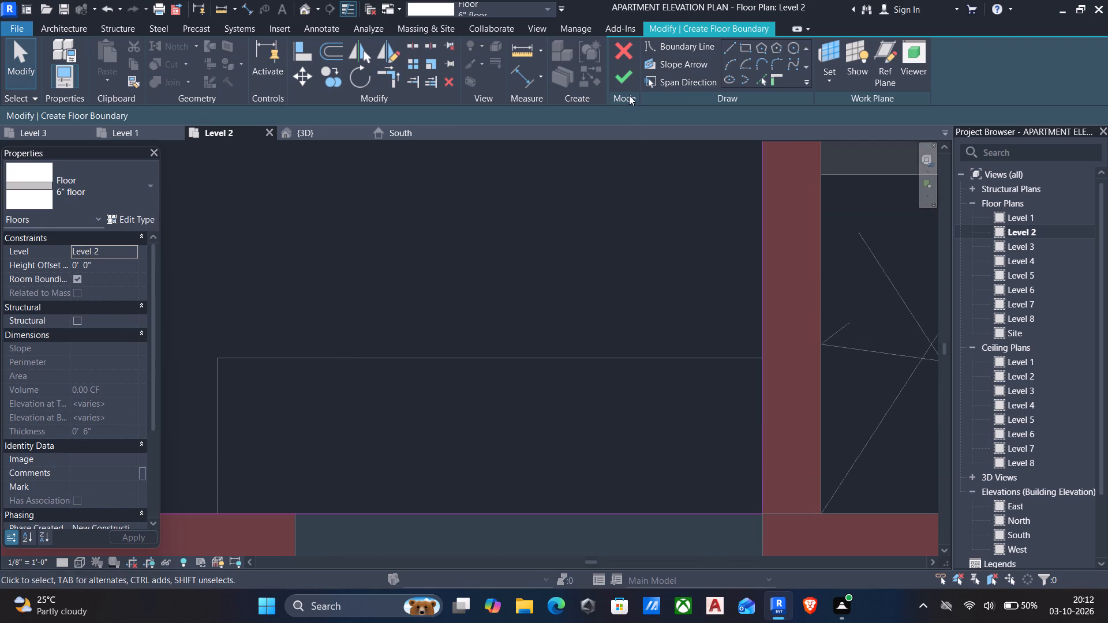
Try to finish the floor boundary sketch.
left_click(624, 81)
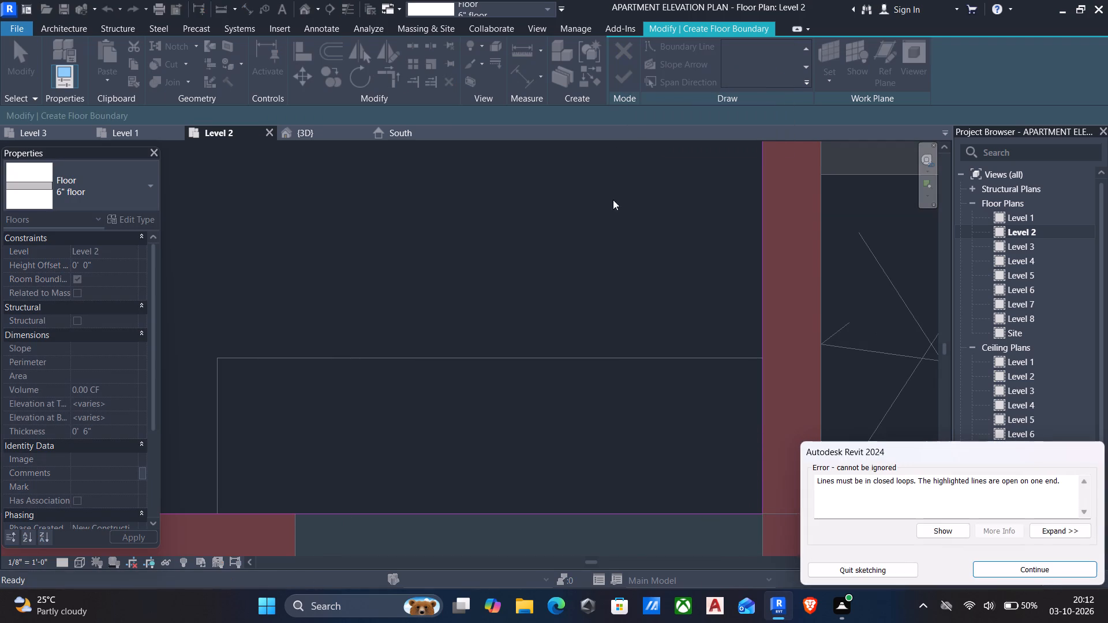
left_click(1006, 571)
Retry finishing the floor boundary sketch and have the open boundary lines shown.
scroll(644, 354, "down", 15)
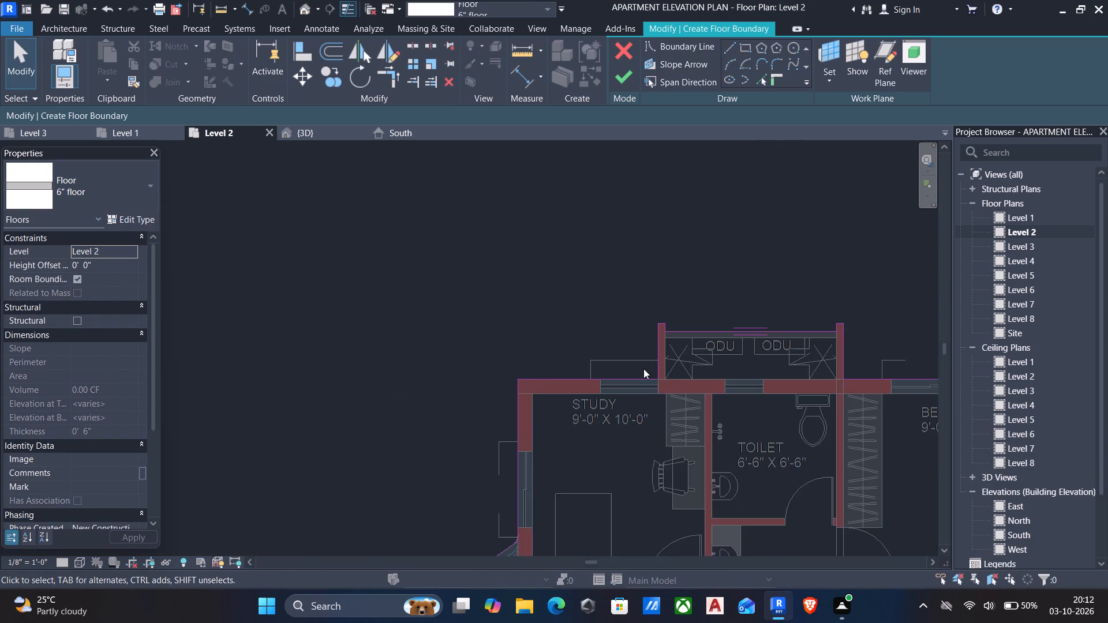
middle_click_drag(643, 389, 632, 353)
scroll(633, 358, "down", 4)
middle_click_drag(630, 414, 619, 352)
scroll(616, 342, "down", 1)
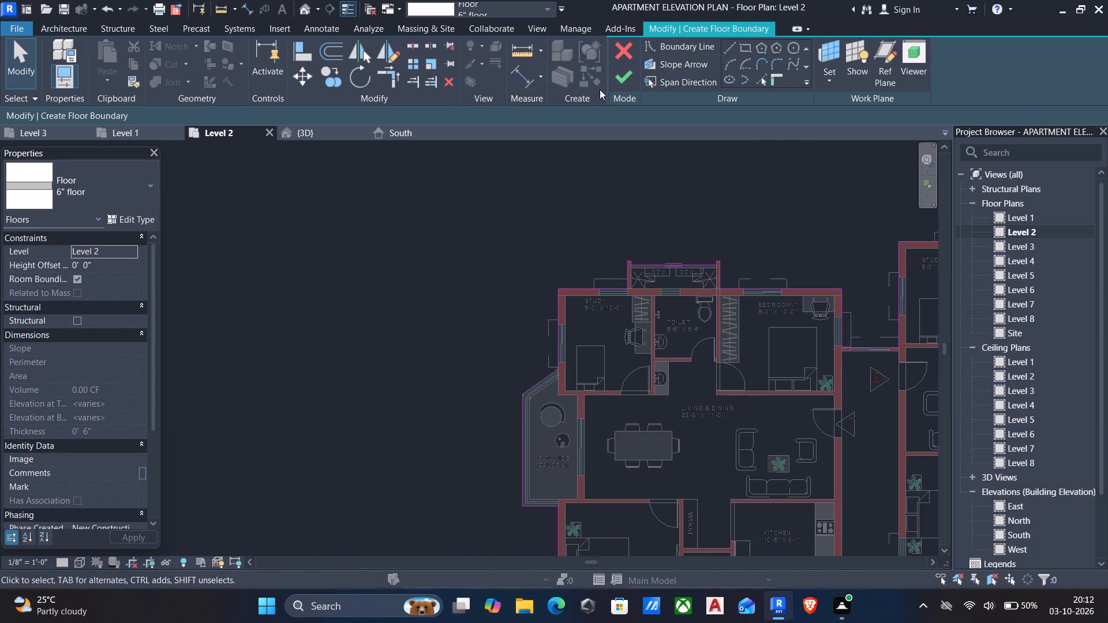
left_click(619, 76)
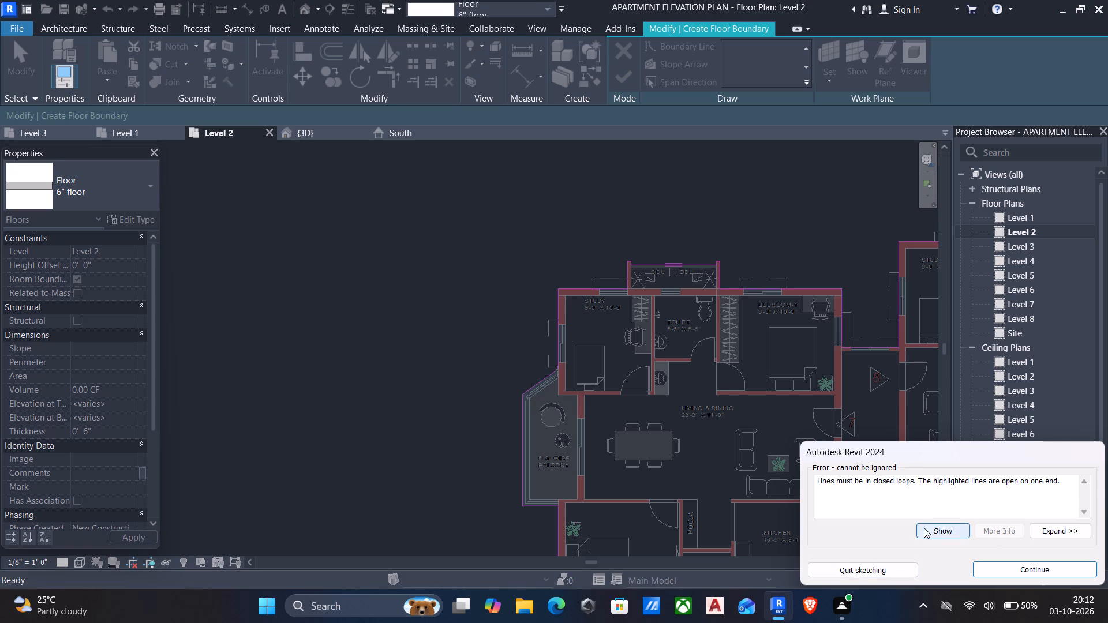
left_click(939, 524)
Examine the highlighted open boundary ends across the plan, especially along the 5'-0" wide balcony's straight edge beside the ODU ledge.
left_click(641, 365)
scroll(665, 385, "down", 2)
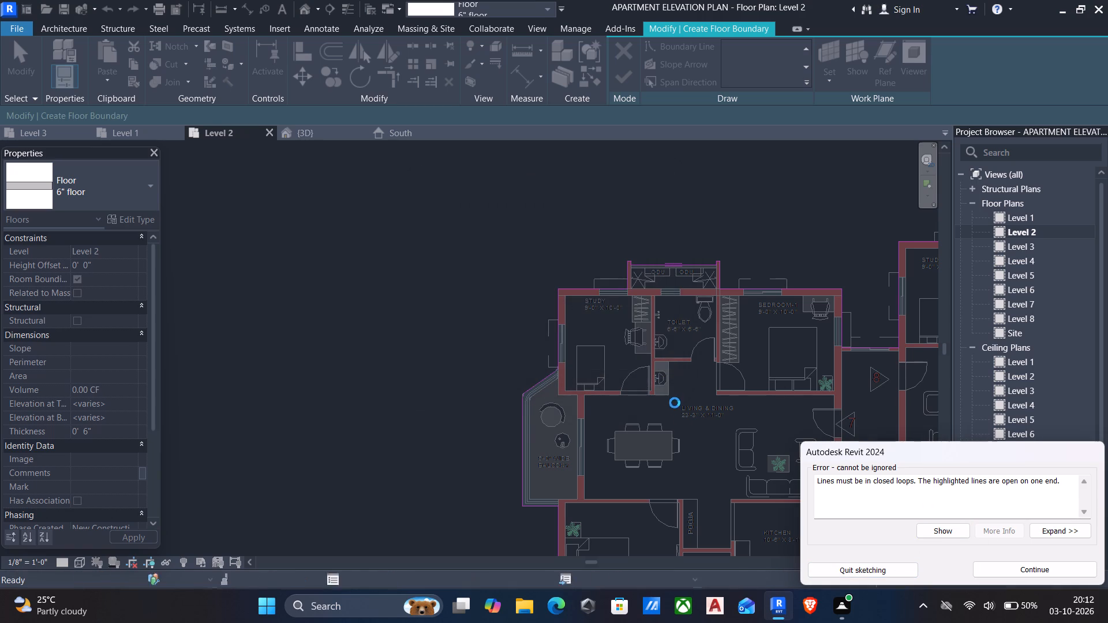
scroll(675, 403, "down", 2)
middle_click_drag(398, 219, 396, 221)
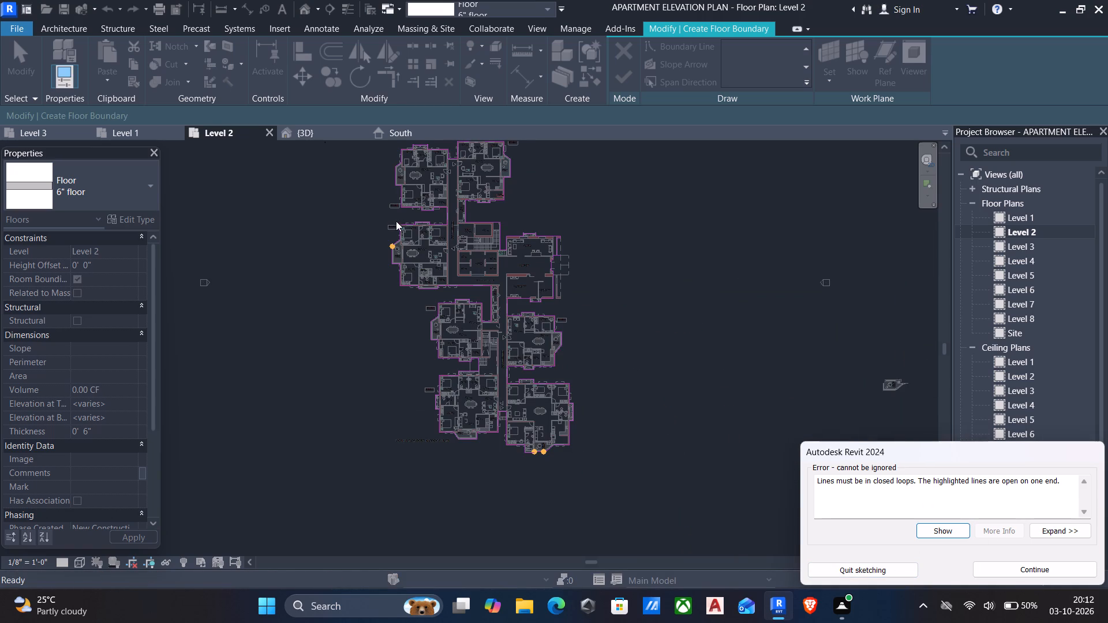
middle_click_drag(396, 221, 391, 268)
scroll(525, 527, "up", 4)
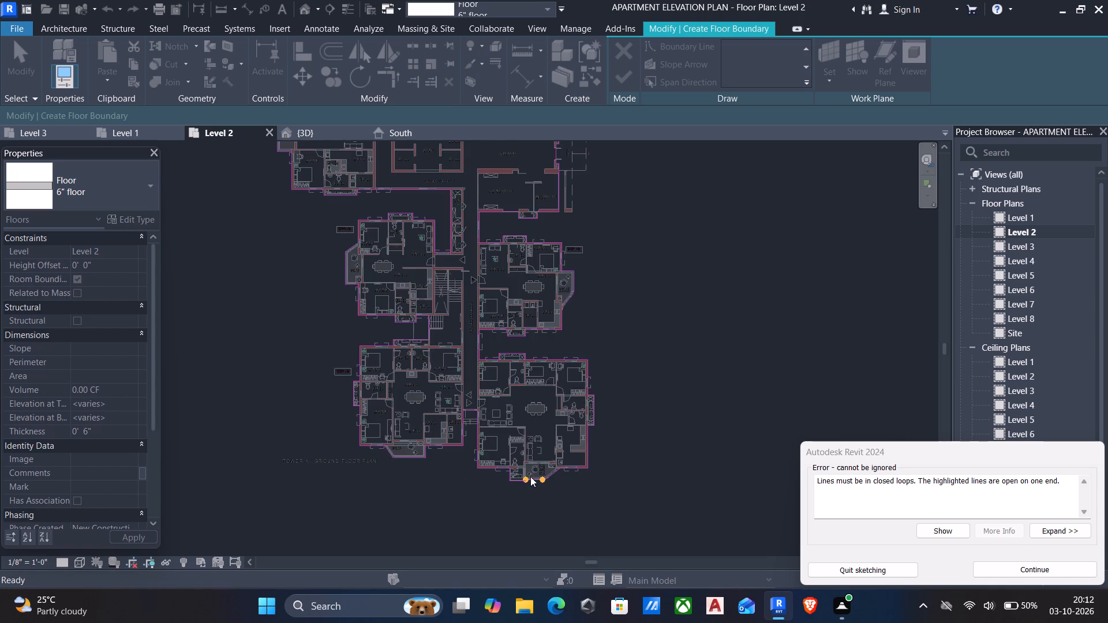
scroll(533, 472, "up", 18)
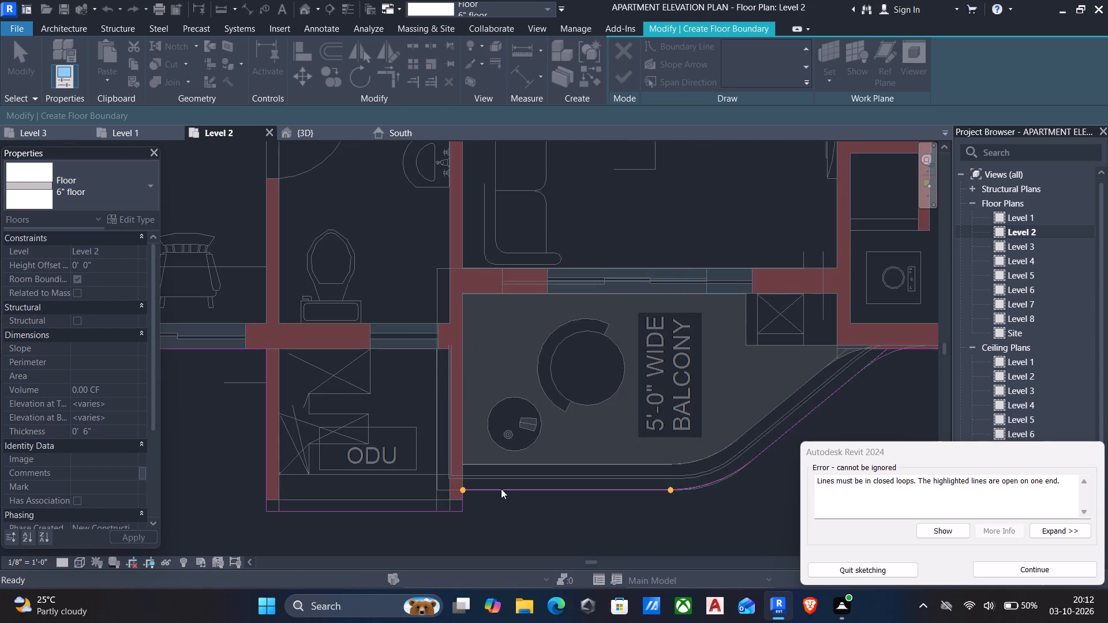
middle_click_drag(501, 489, 536, 405)
scroll(521, 434, "up", 5)
scroll(481, 400, "up", 10)
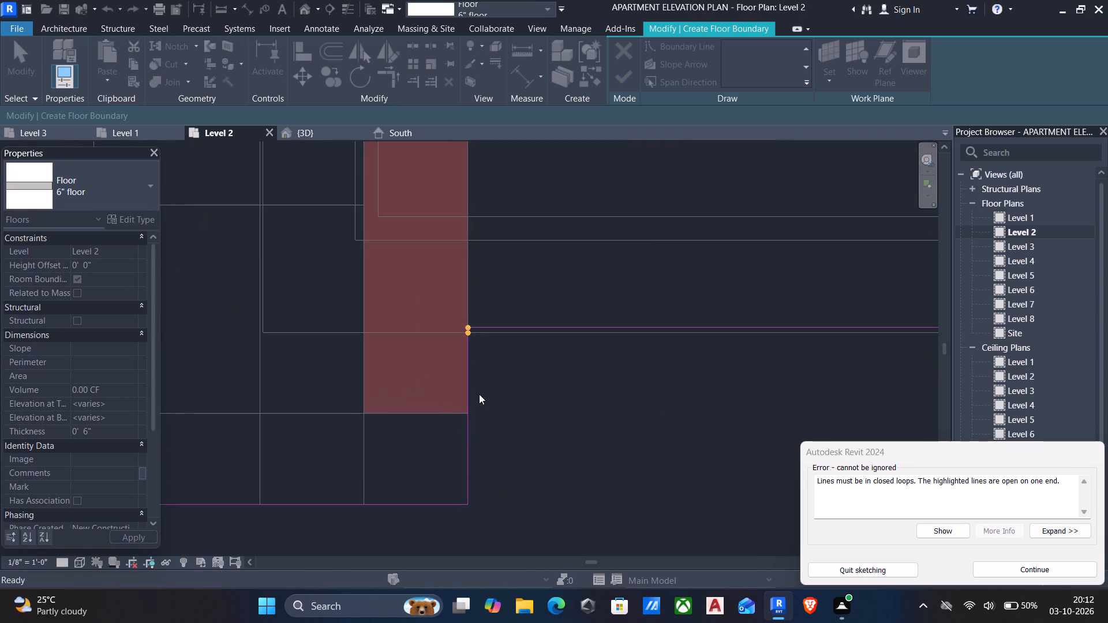
scroll(486, 359, "up", 5)
scroll(444, 321, "up", 5)
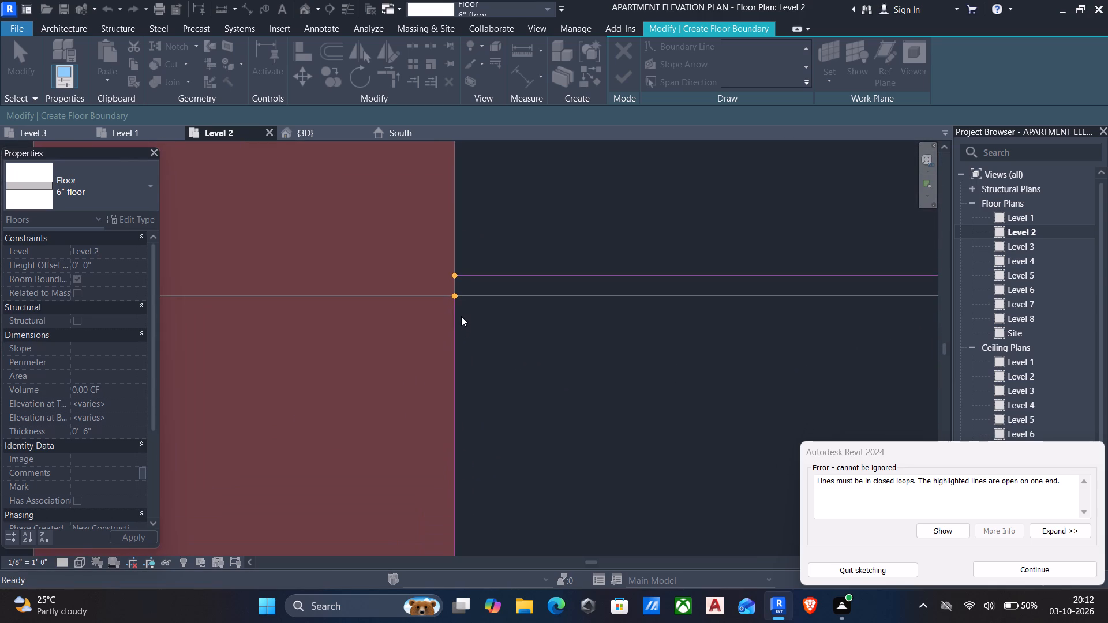
type("tr")
left_click(1076, 575)
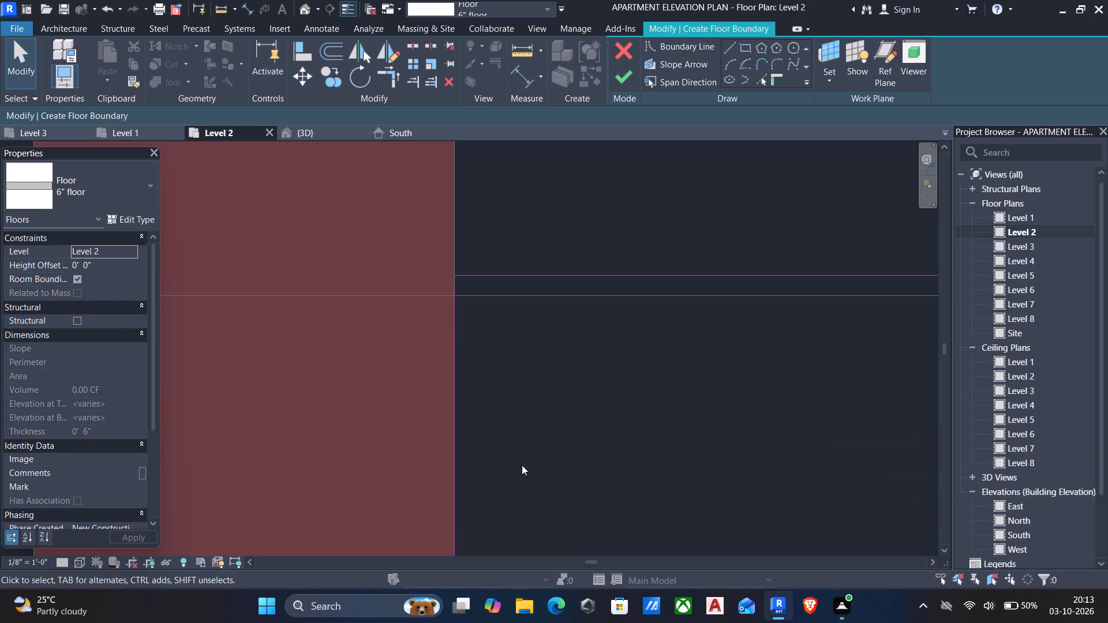
Trim the boundary line on the ODU side wall and the balcony's straight outer boundary line to meet at a corner.
key("t")
key("r")
left_click(456, 461)
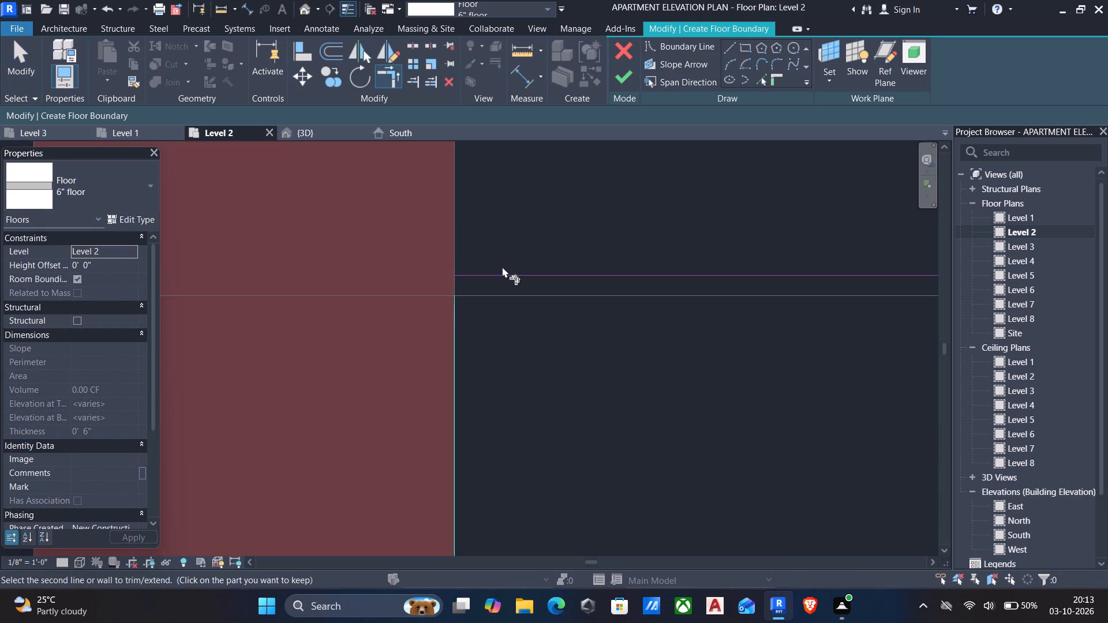
left_click(500, 274)
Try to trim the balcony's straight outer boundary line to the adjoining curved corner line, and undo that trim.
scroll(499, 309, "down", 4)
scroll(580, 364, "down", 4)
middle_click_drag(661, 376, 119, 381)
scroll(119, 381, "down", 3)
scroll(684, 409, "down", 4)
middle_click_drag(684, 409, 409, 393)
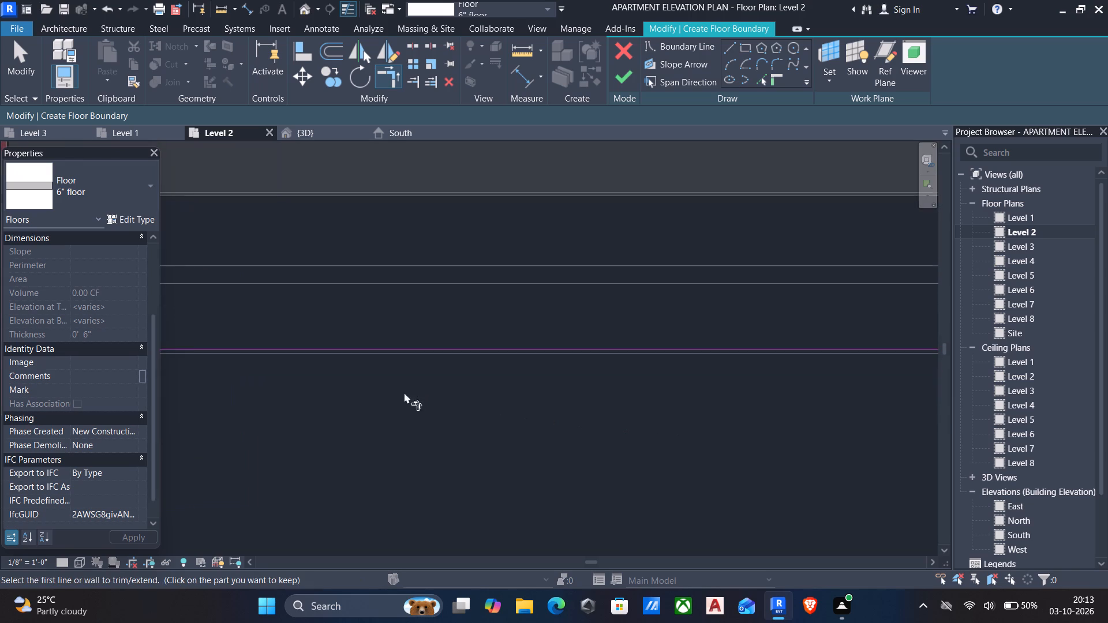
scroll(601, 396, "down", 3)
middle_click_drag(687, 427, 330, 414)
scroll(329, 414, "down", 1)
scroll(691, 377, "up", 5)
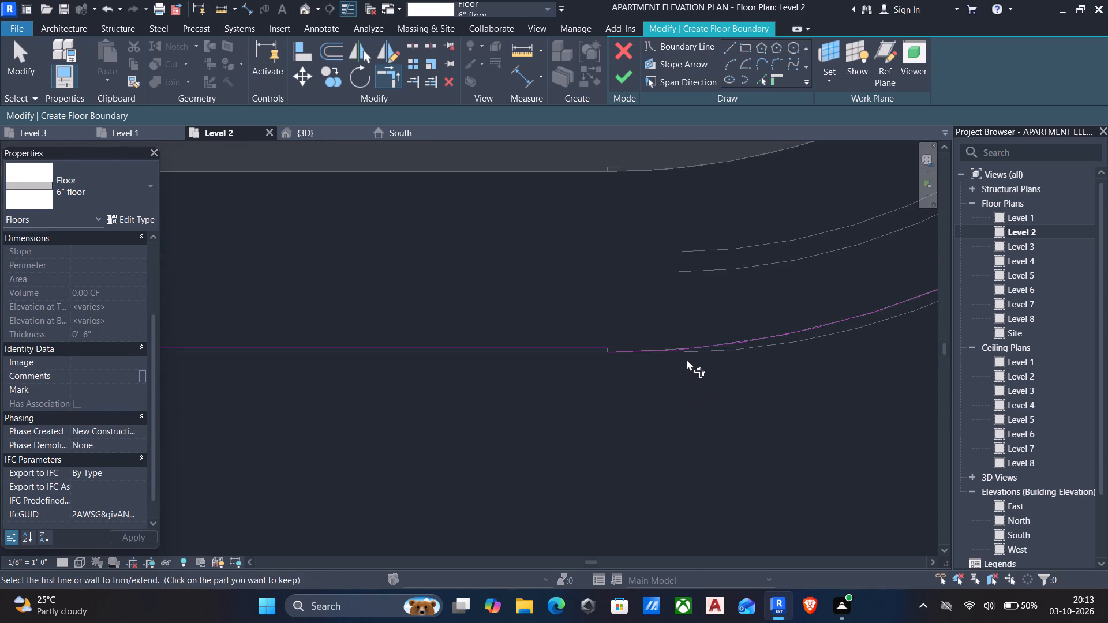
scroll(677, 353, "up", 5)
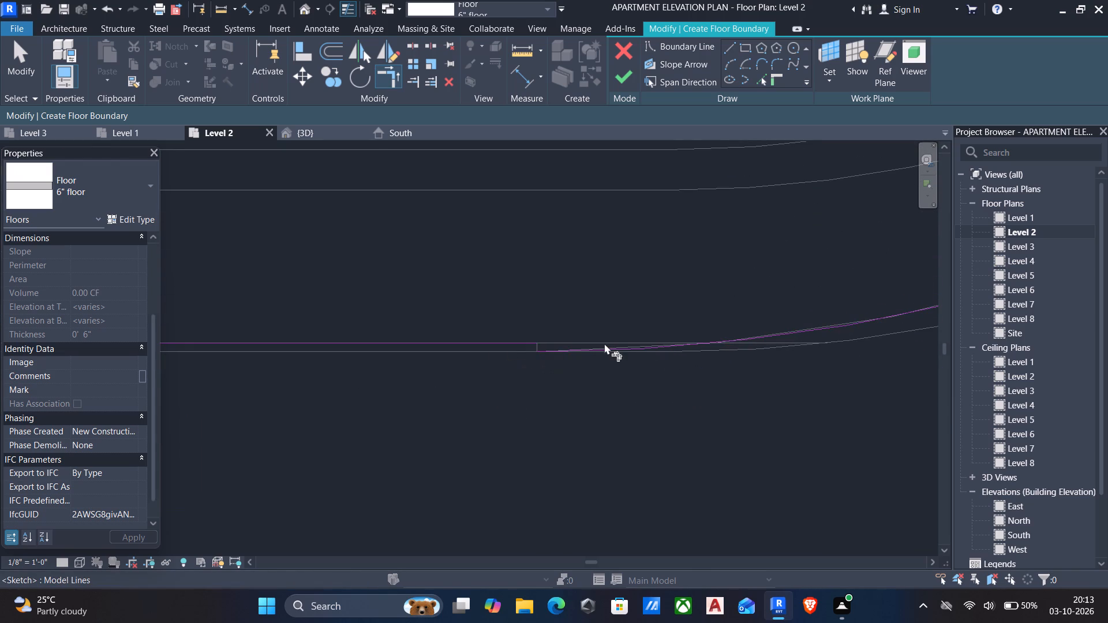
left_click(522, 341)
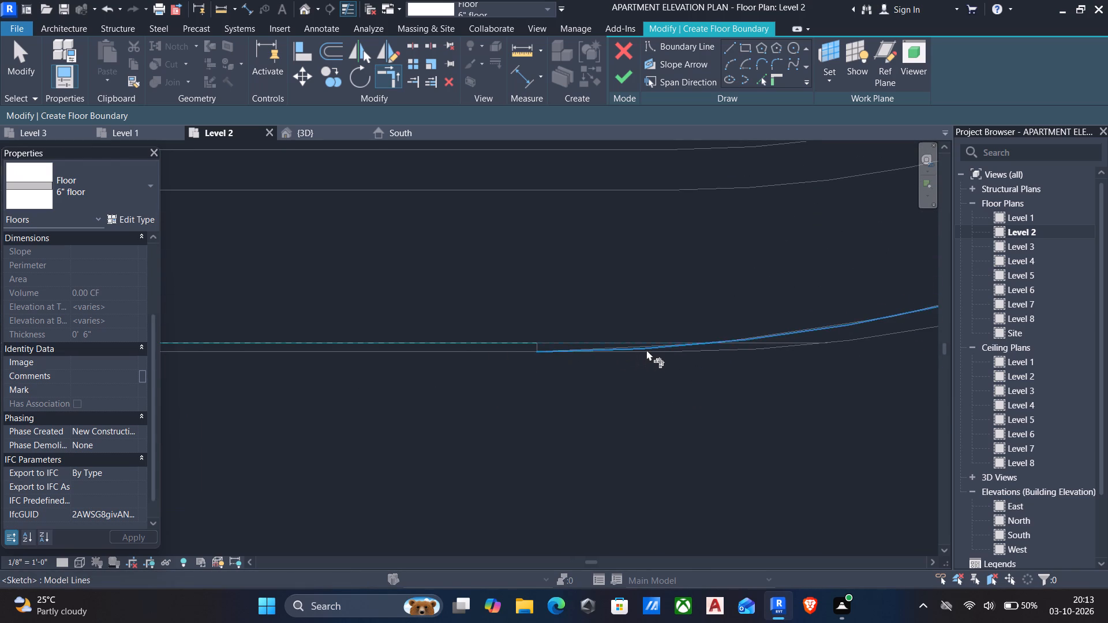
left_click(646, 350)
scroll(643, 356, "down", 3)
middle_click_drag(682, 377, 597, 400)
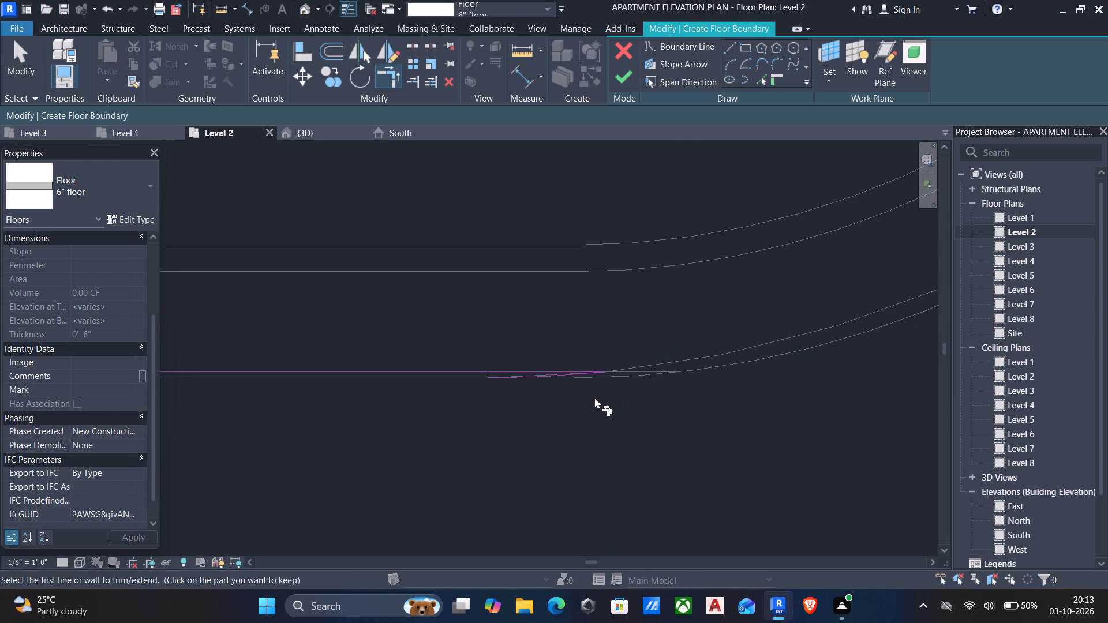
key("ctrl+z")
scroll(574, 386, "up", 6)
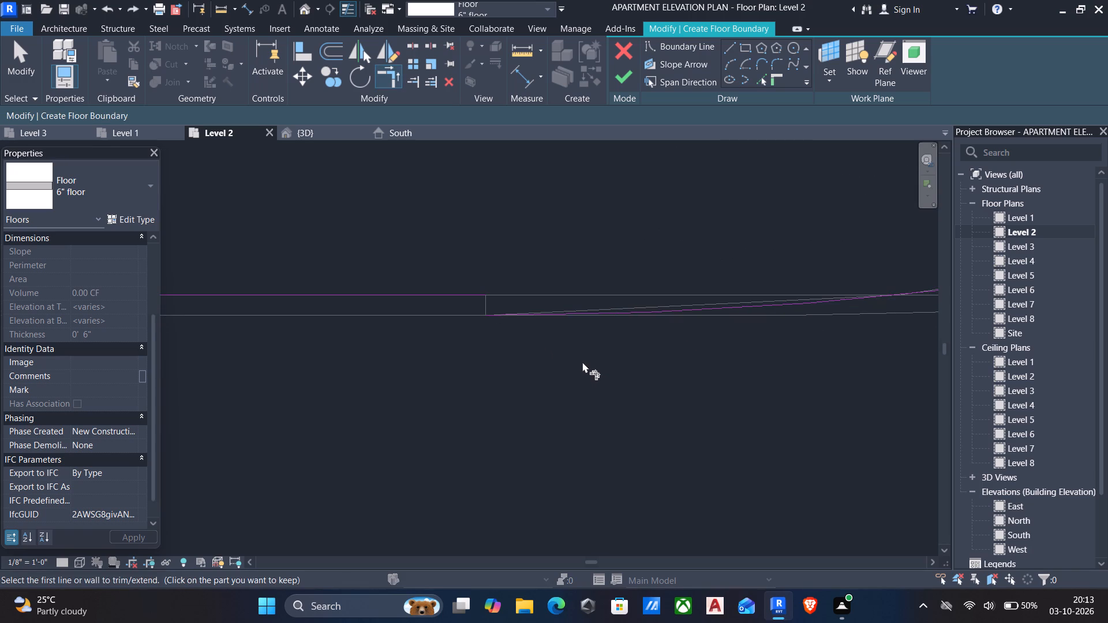
Trim the balcony's curved corner boundary line and its straight outer boundary line to meet at a corner.
key("Escape")
scroll(585, 321, "down", 5)
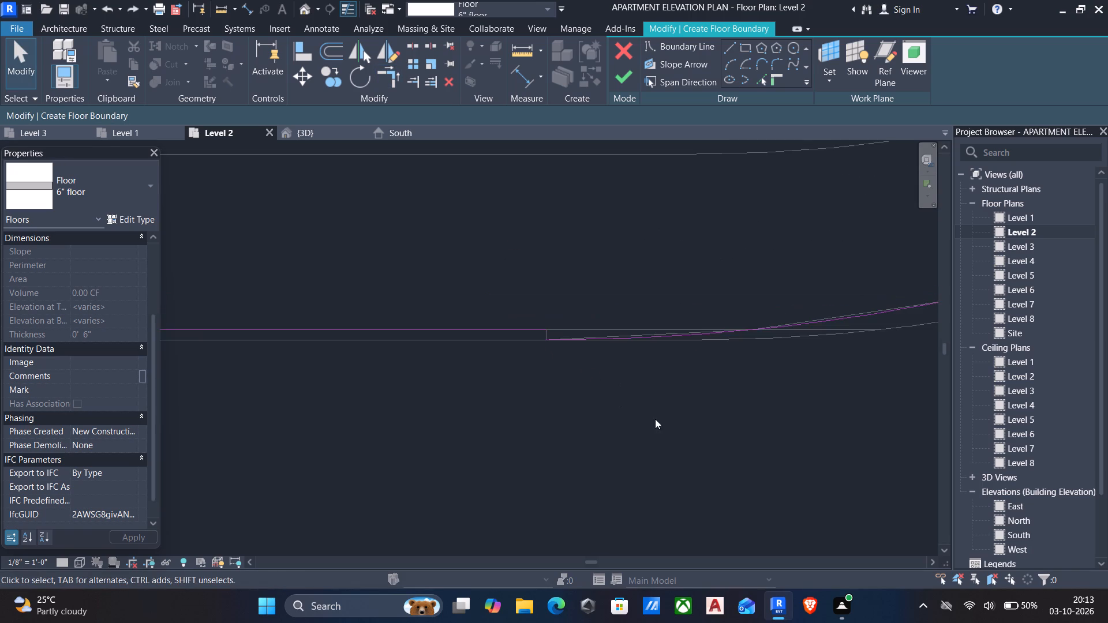
scroll(655, 419, "down", 4)
middle_click_drag(664, 427, 521, 423)
scroll(504, 415, "down", 8)
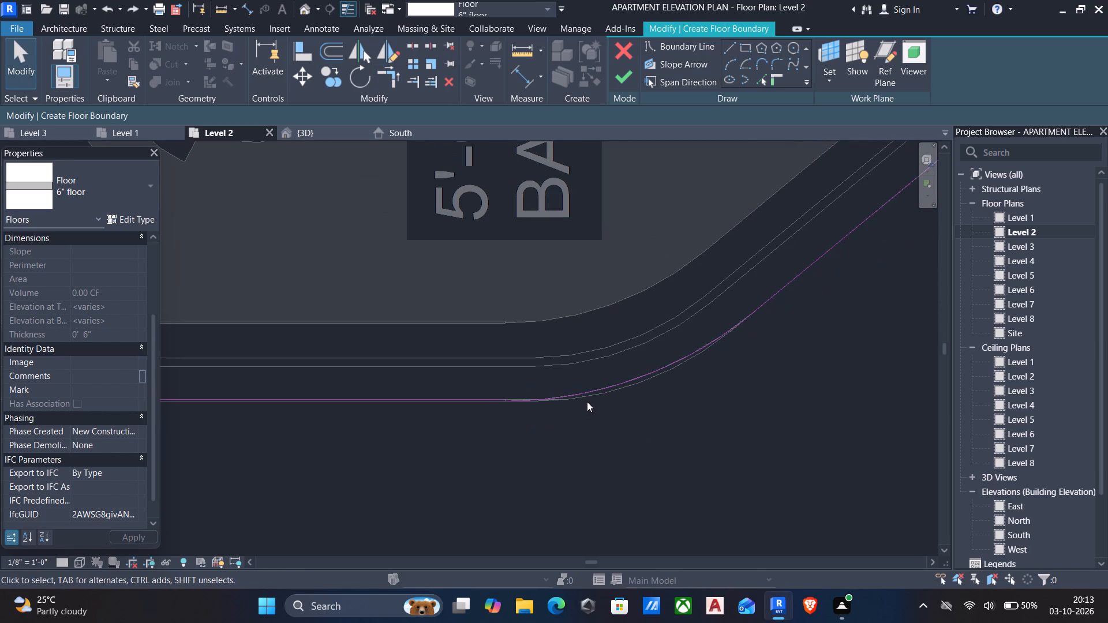
left_click(587, 395)
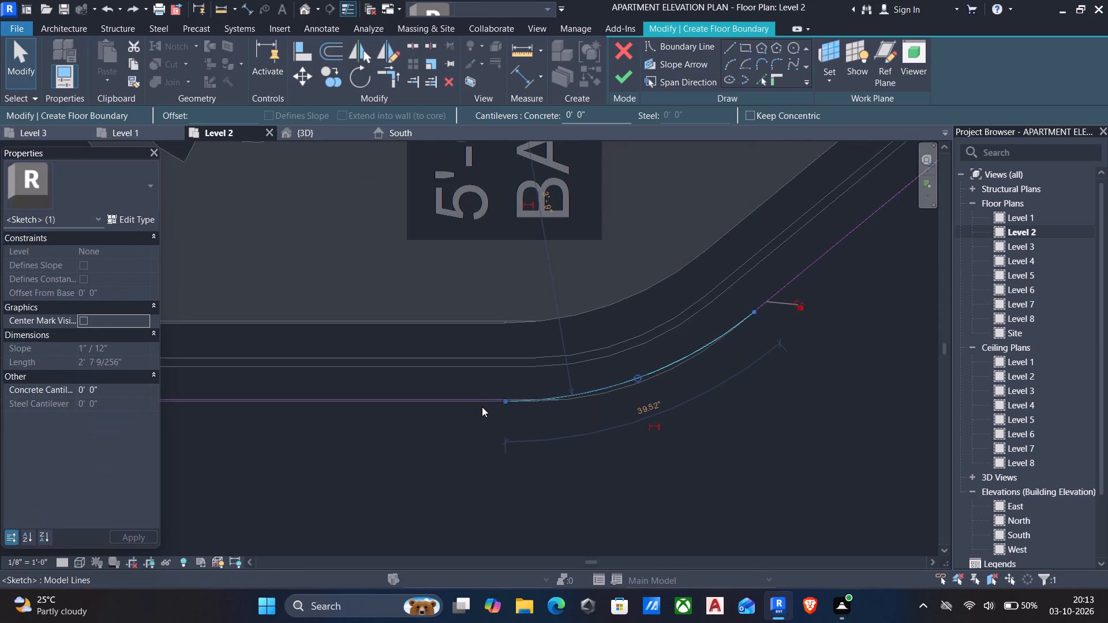
key("Escape")
type("tr")
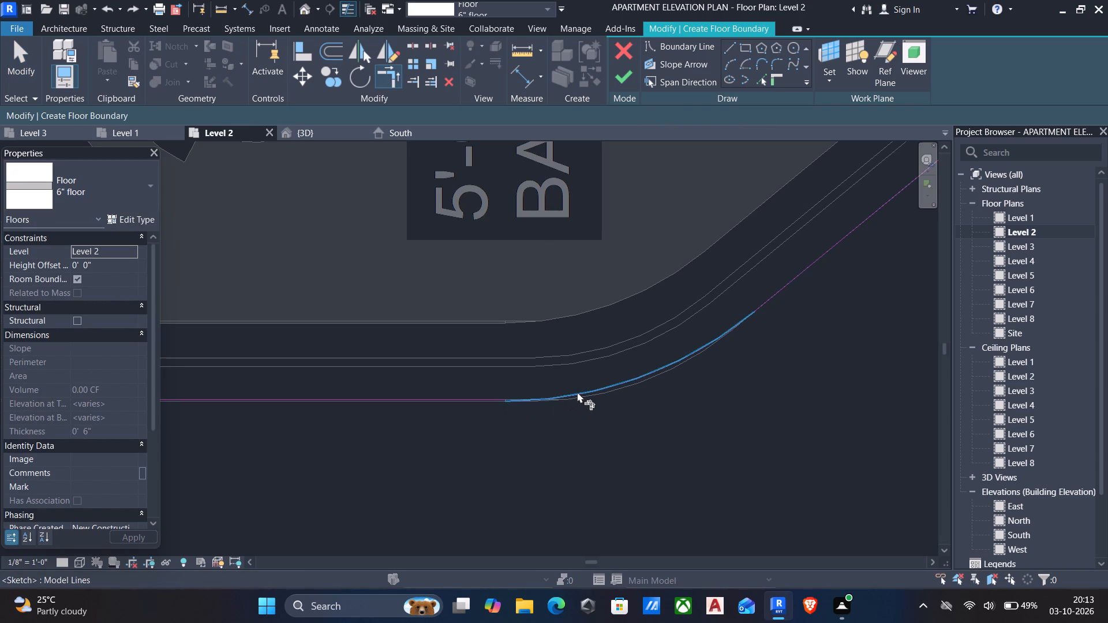
left_click(585, 391)
left_click(486, 399)
scroll(560, 400, "up", 10)
scroll(504, 418, "up", 6)
scroll(502, 414, "down", 4)
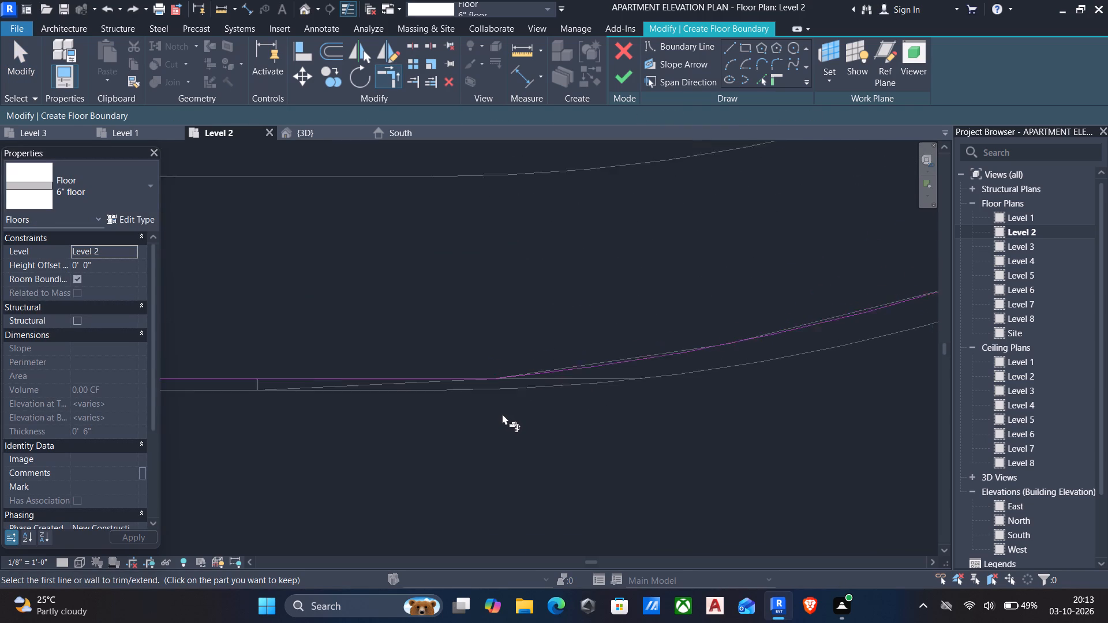
scroll(502, 414, "down", 1)
scroll(507, 399, "up", 4)
scroll(507, 399, "down", 12)
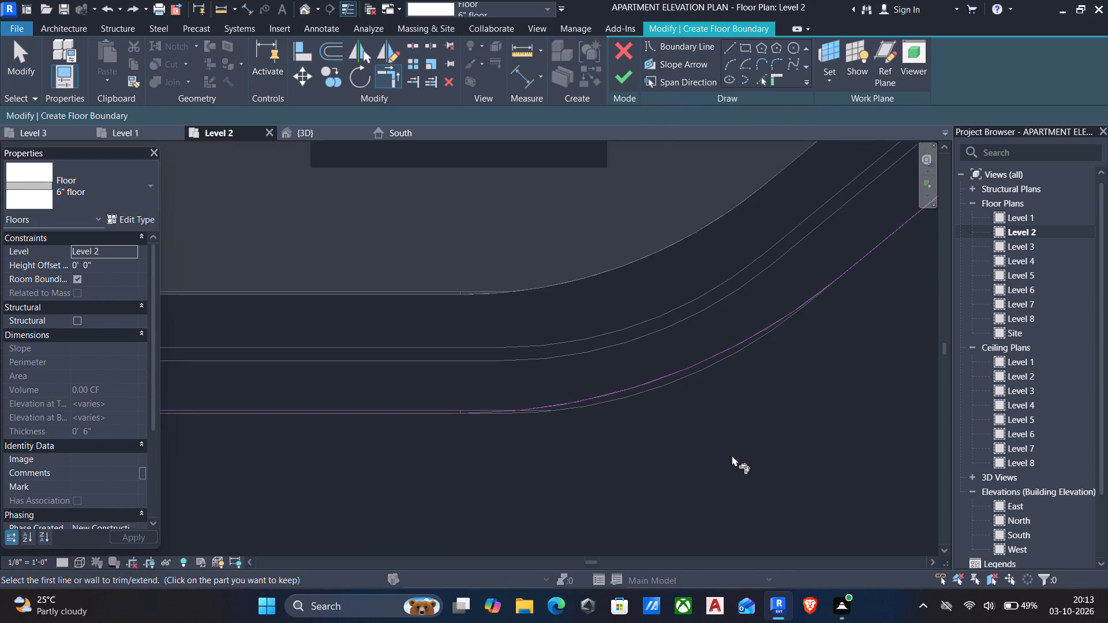
Retry finishing the floor boundary sketch and examine the plan for the highlighted open line ends.
left_click(625, 75)
scroll(583, 243, "down", 5)
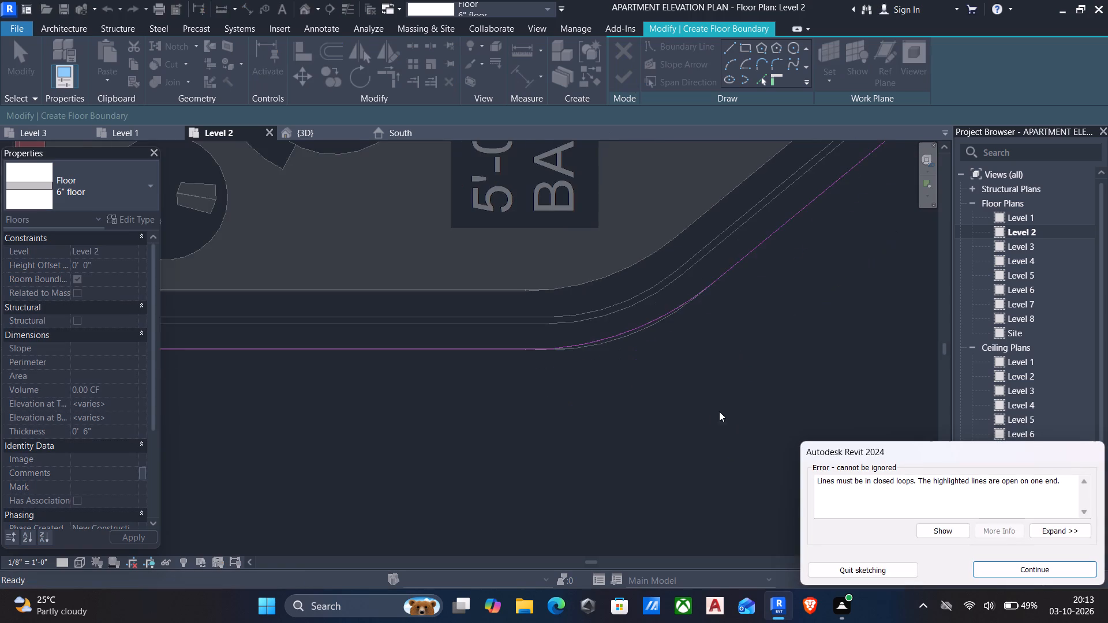
scroll(724, 408, "down", 17)
scroll(628, 339, "down", 10)
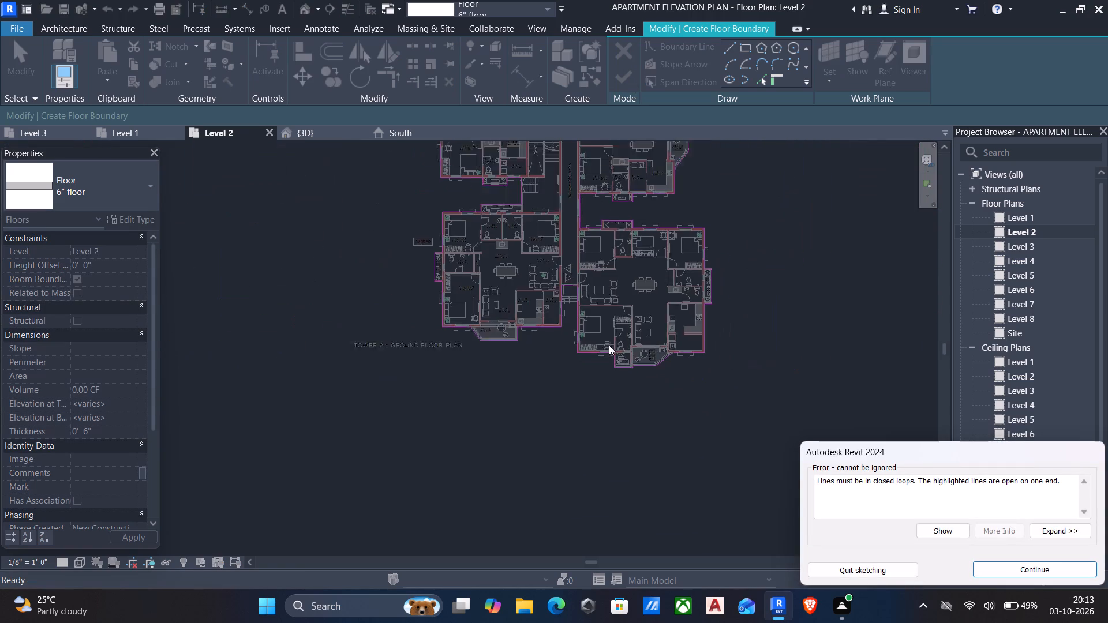
middle_click_drag(600, 332, 583, 426)
scroll(412, 185, "up", 5)
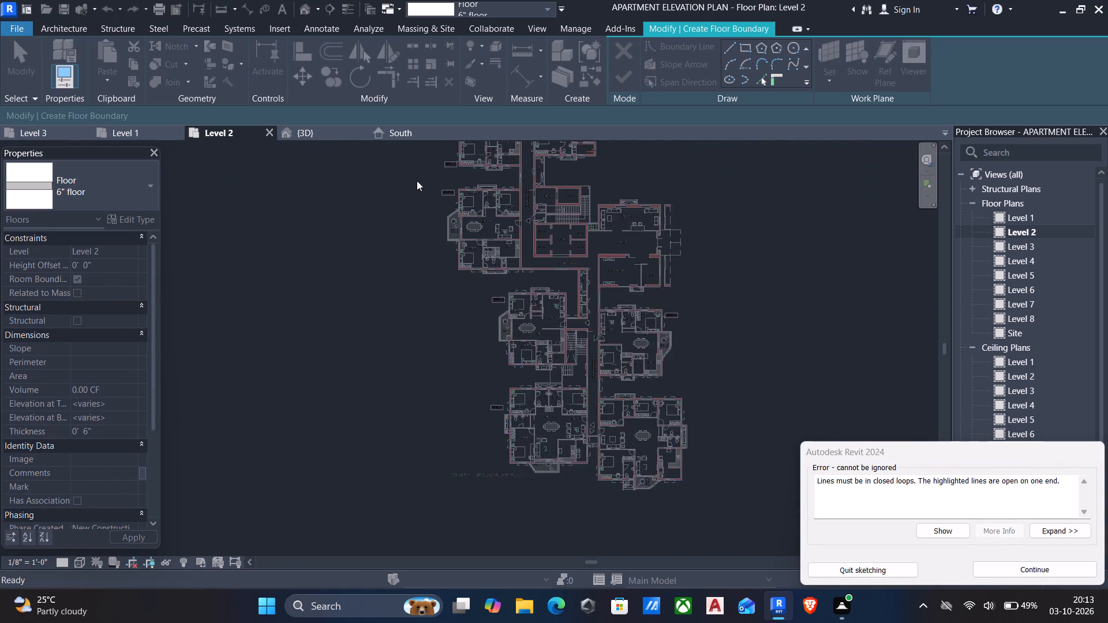
scroll(488, 232, "up", 16)
scroll(434, 272, "up", 6)
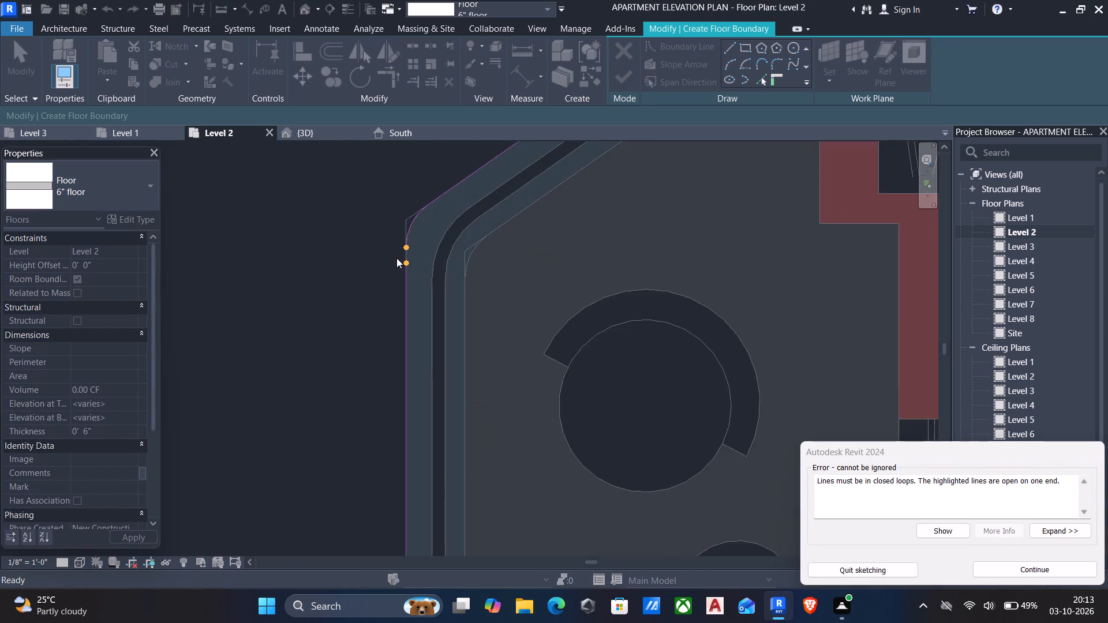
scroll(396, 258, "up", 9)
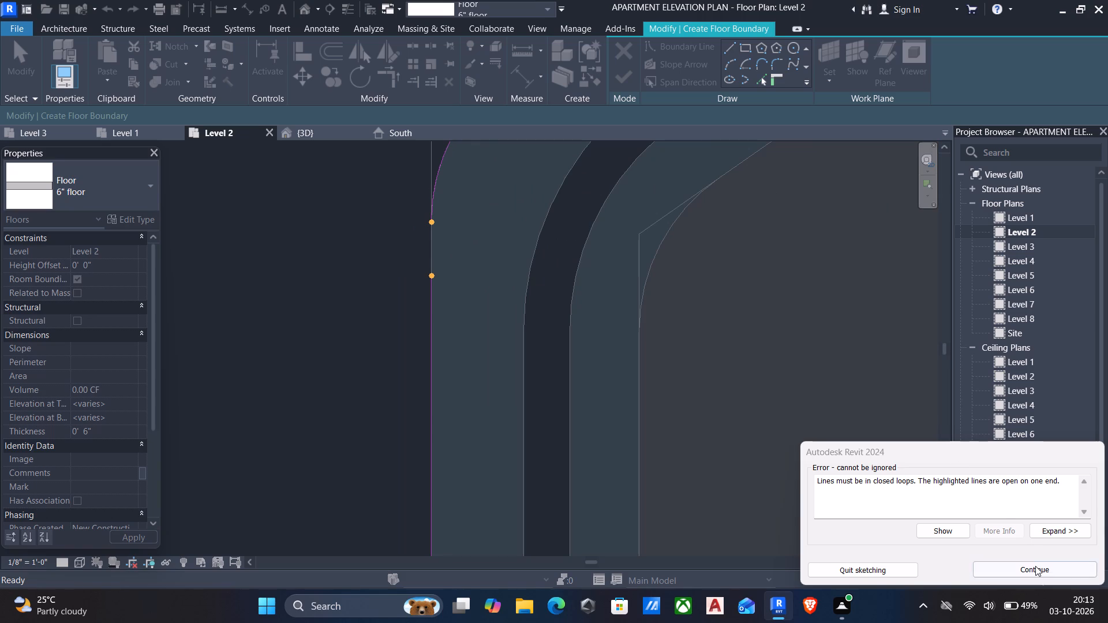
left_click(1036, 568)
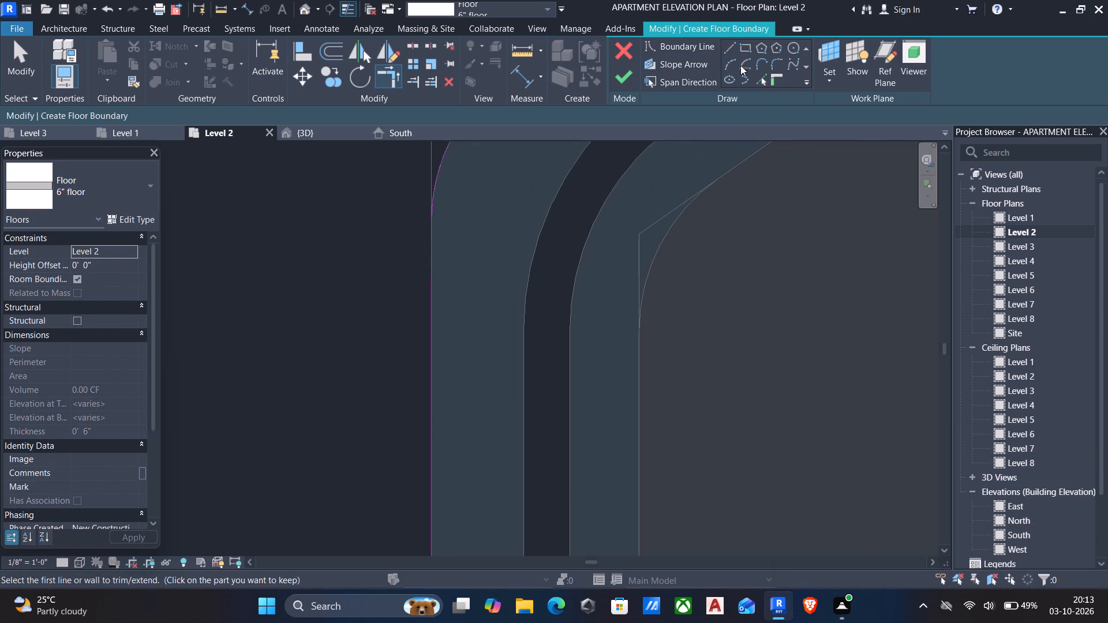
Trim the straight outer boundary line and curved corner line to meet on the west balcony of the unit beside the lifts.
key("t")
key("r")
left_click(431, 291)
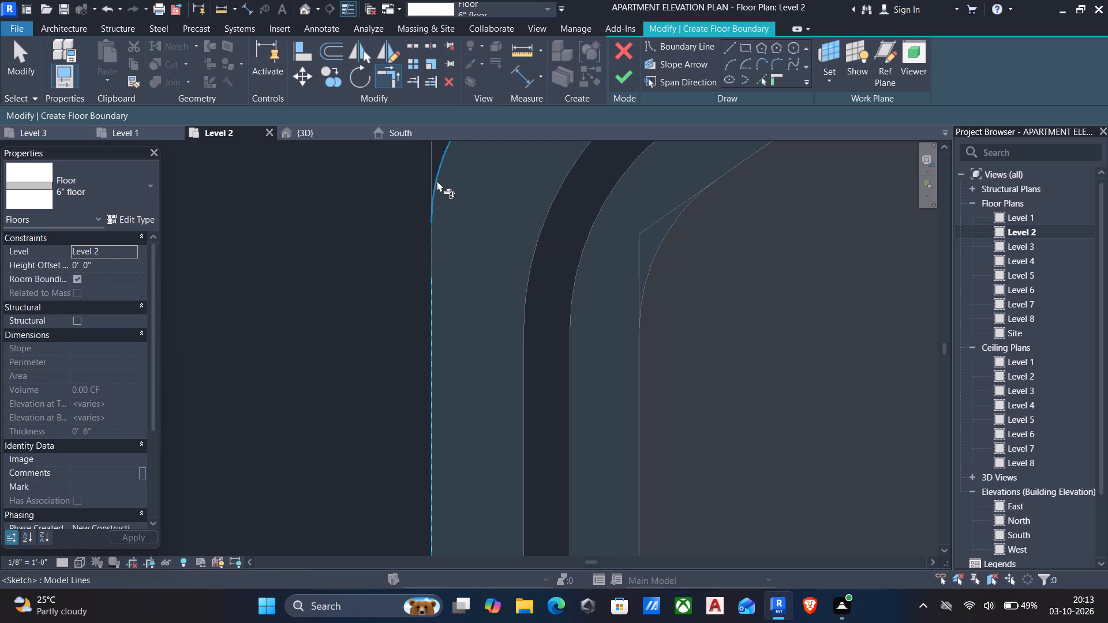
left_click(436, 181)
Finish the 6" floor boundary sketch and dismiss the save reminder without saving the project.
left_click(622, 84)
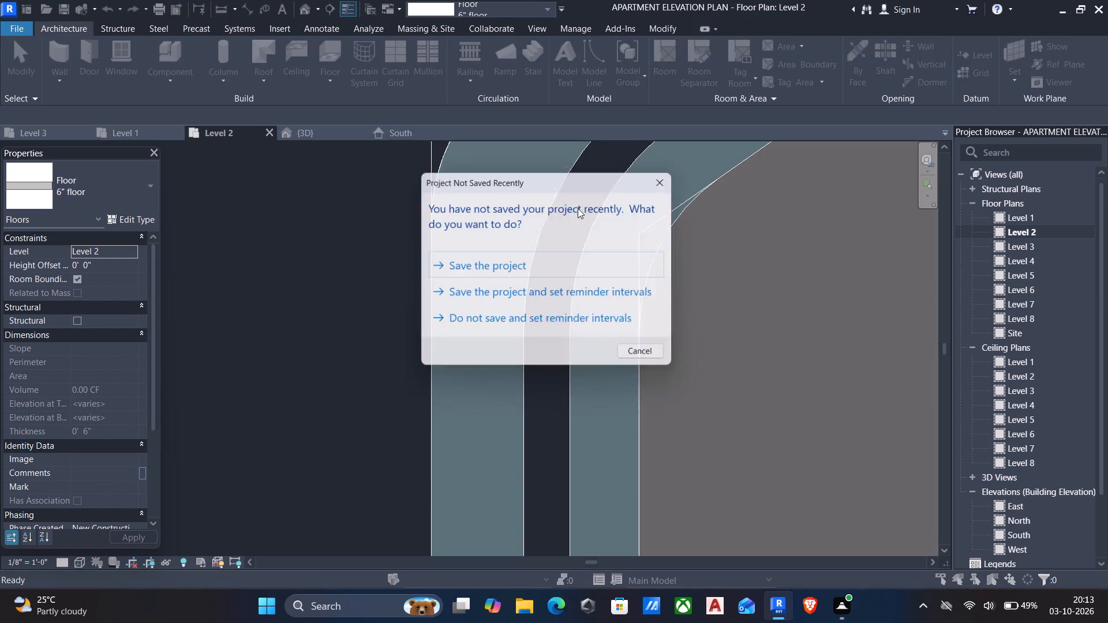
scroll(579, 226, "down", 4)
left_click(641, 356)
Open the 3D view and examine the new floor's edge below the walls around the end unit's curved balcony.
scroll(649, 229, "down", 3)
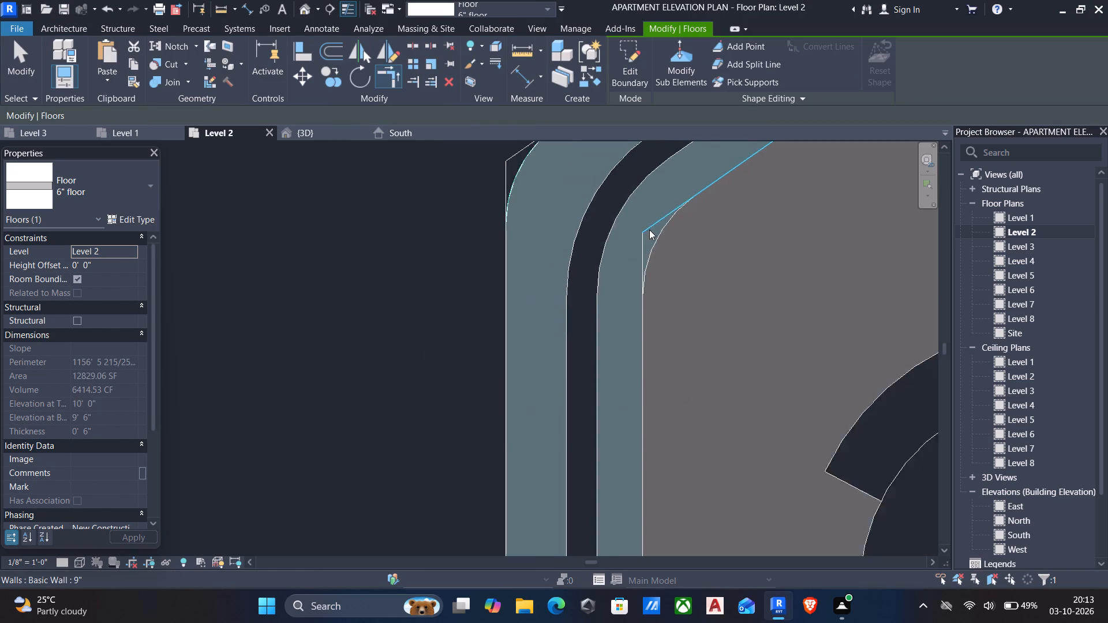
scroll(649, 230, "down", 19)
scroll(631, 168, "down", 5)
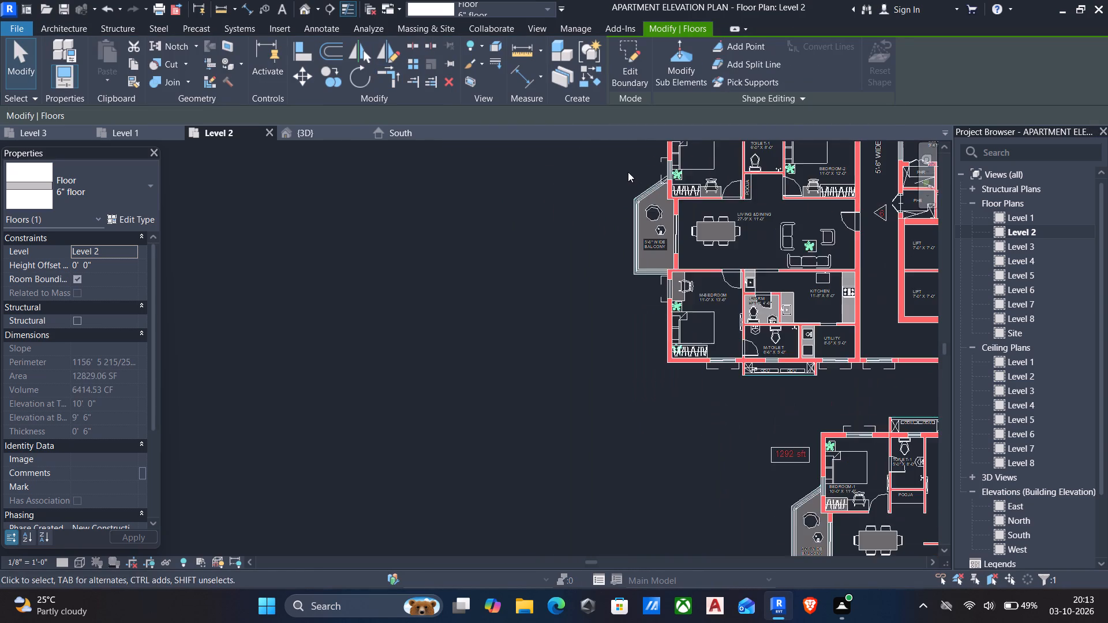
scroll(626, 172, "down", 5)
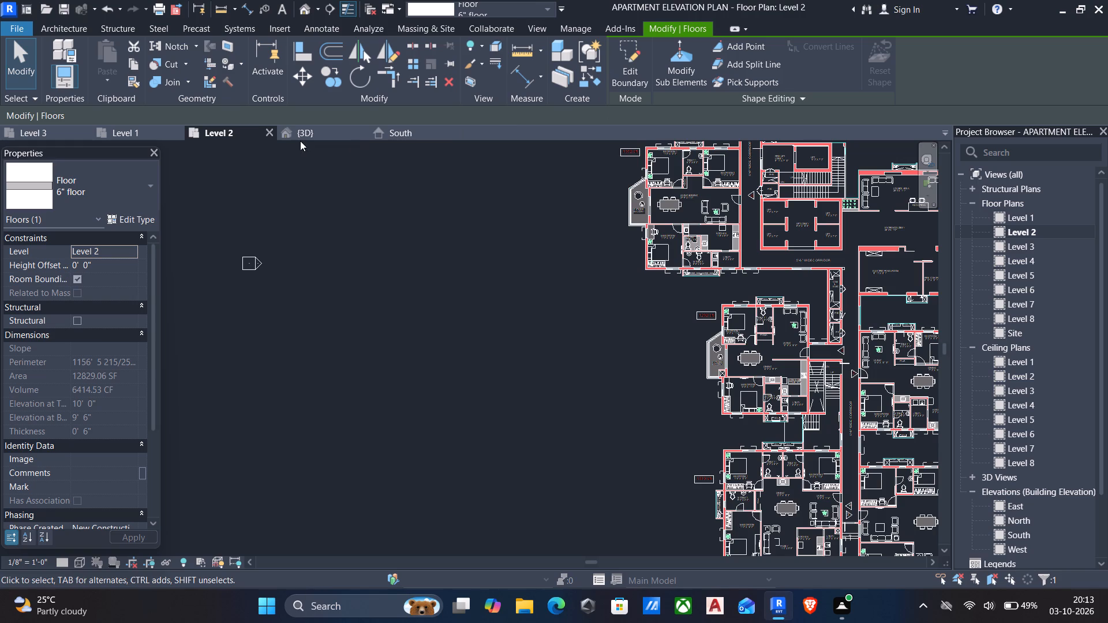
left_click(300, 132)
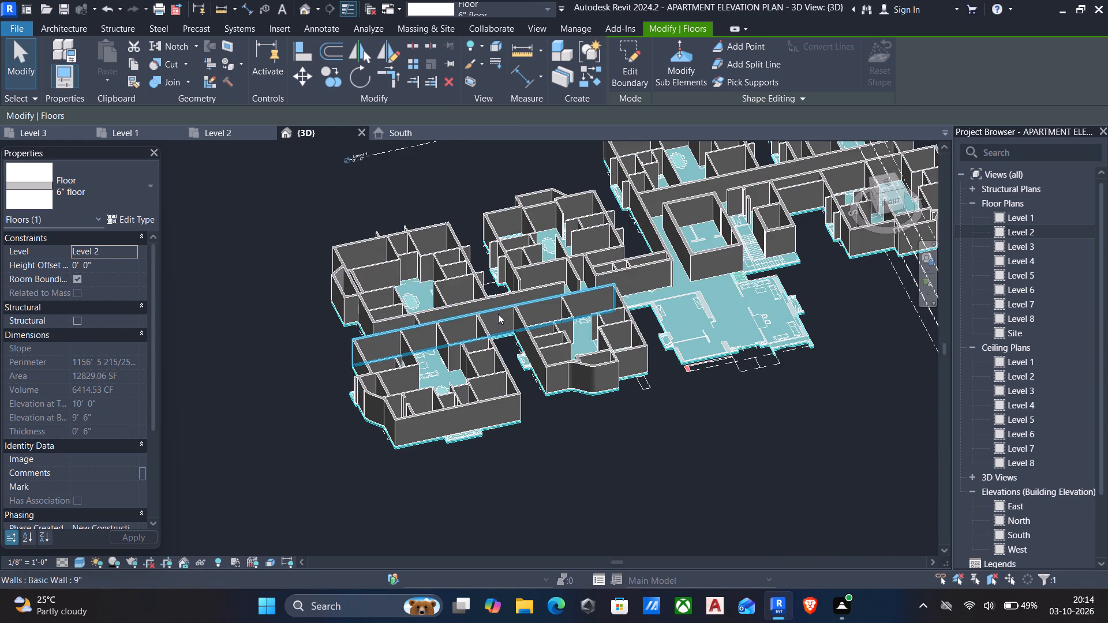
middle_click_drag(507, 310, 485, 204, "shift")
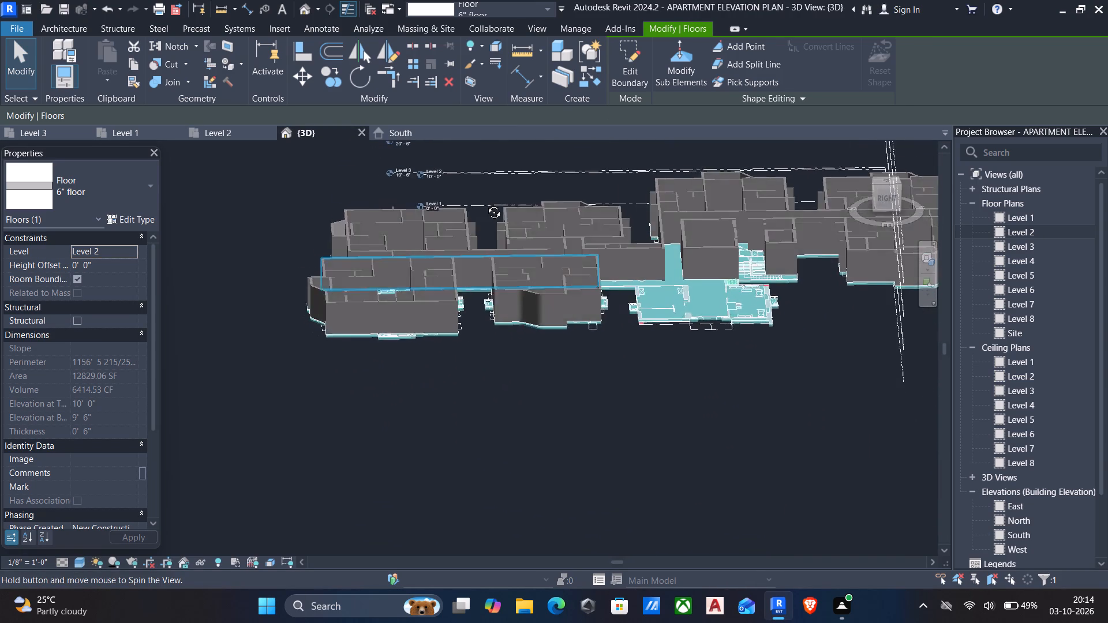
middle_click_drag(485, 204, 634, 181, "shift")
scroll(687, 345, "up", 8)
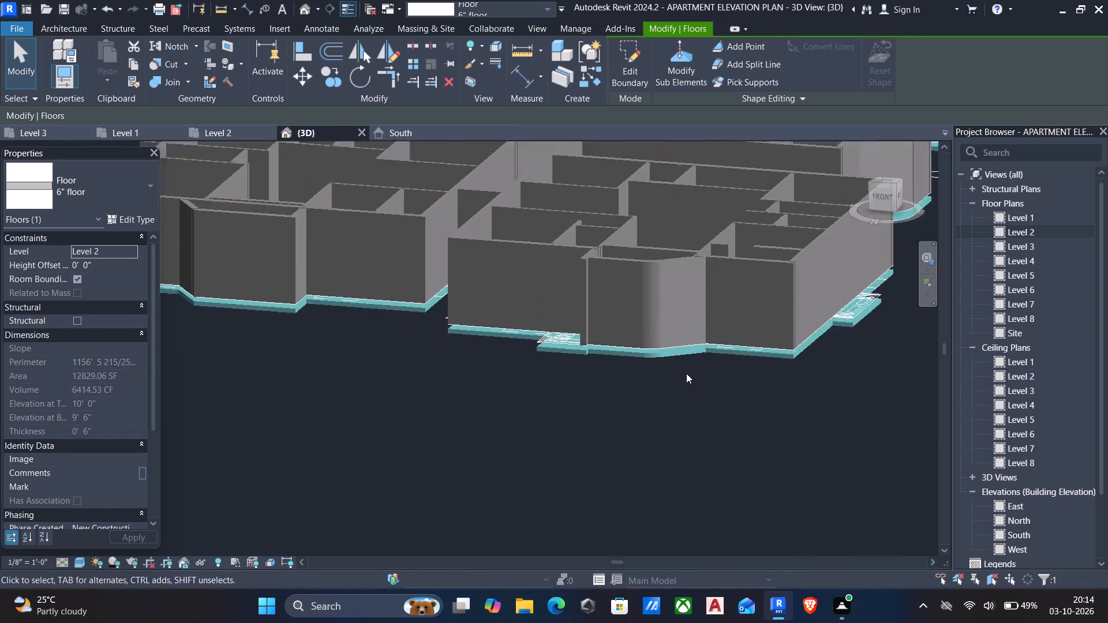
scroll(686, 373, "up", 1)
middle_click_drag(680, 361, 825, 308, "shift")
scroll(826, 307, "down", 3)
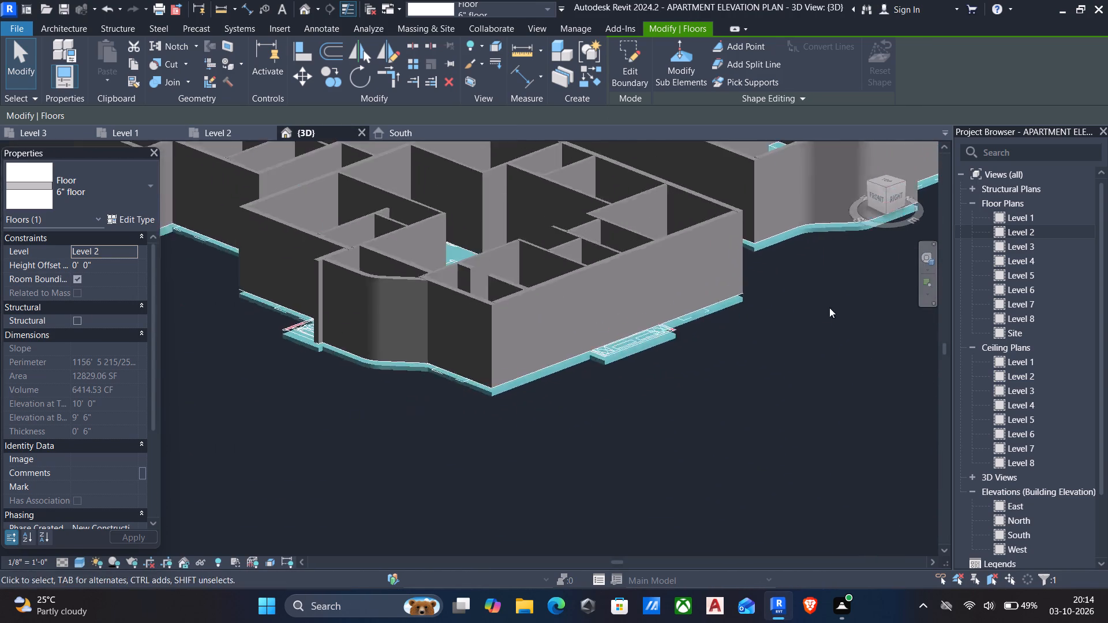
scroll(394, 325, "up", 3)
middle_click_drag(476, 311, 619, 254)
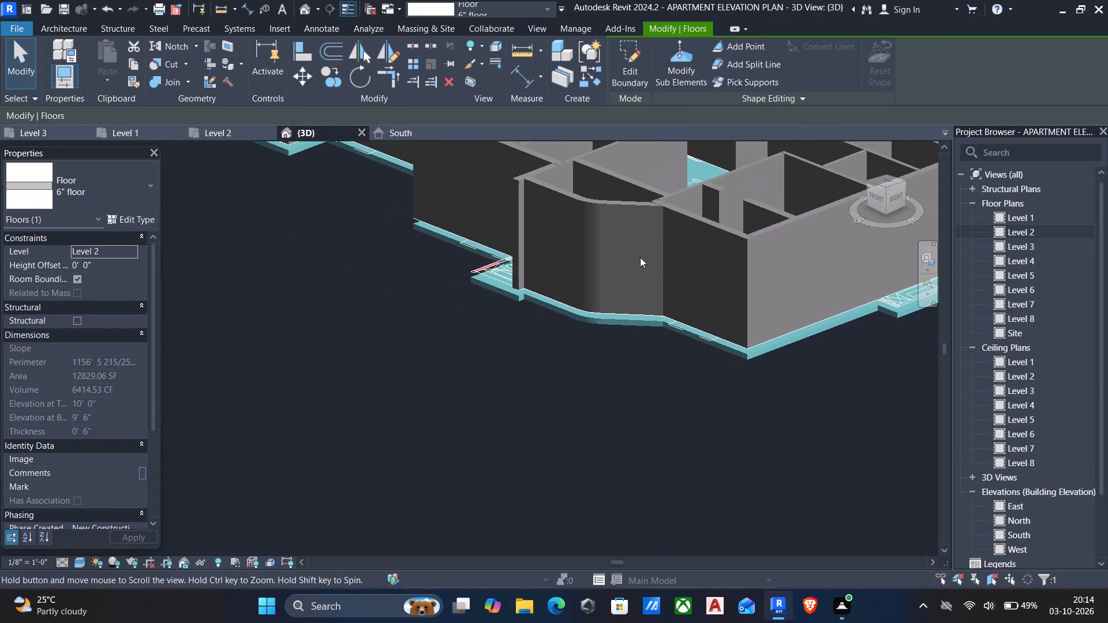
scroll(701, 341, "up", 1, "shift")
middle_click_drag(701, 341, 666, 356, "shift")
scroll(653, 355, "down", 2)
middle_click_drag(642, 356, 743, 287)
scroll(634, 269, "up", 4)
middle_click_drag(448, 232, 526, 311)
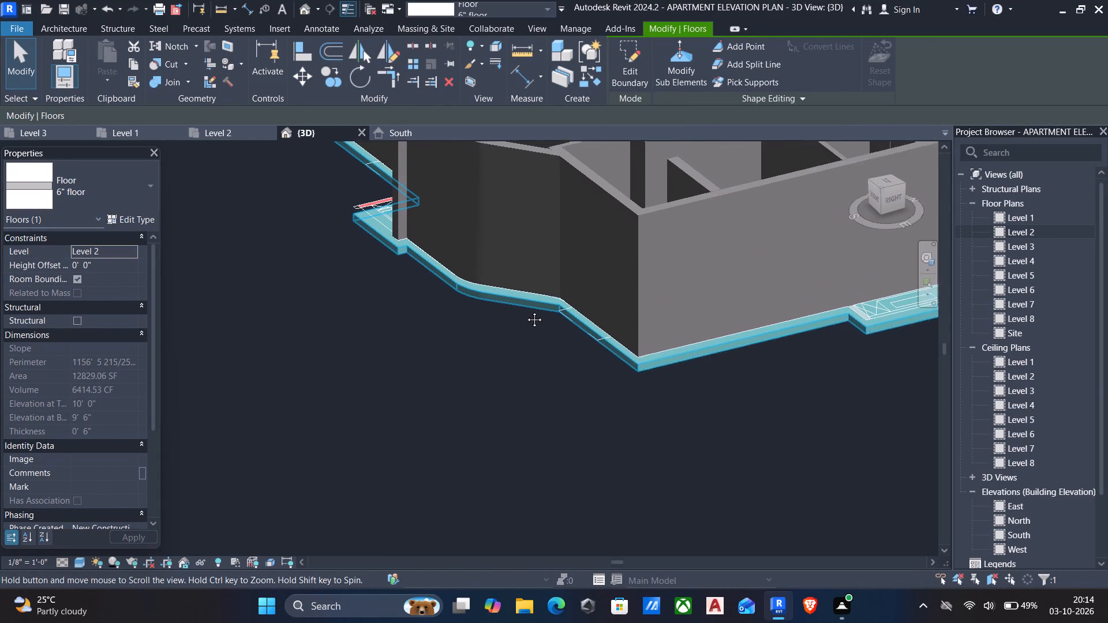
middle_click_drag(526, 311, 538, 357)
middle_click_drag(484, 251, 609, 298)
scroll(518, 254, "up", 2)
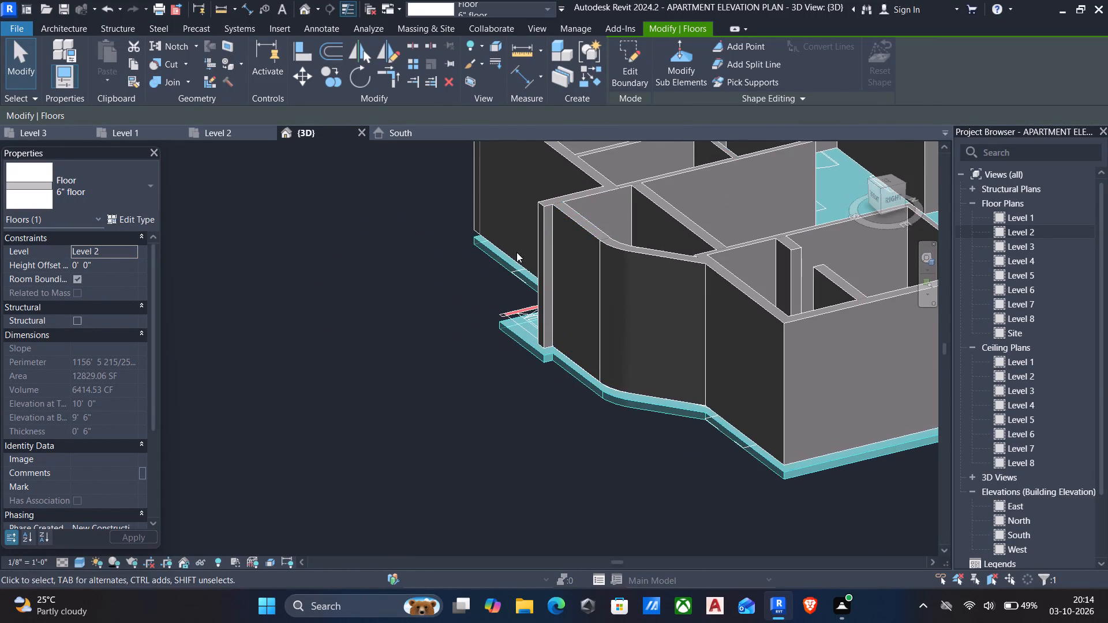
scroll(516, 252, "up", 1)
scroll(433, 268, "down", 3)
middle_click_drag(442, 280, 552, 234)
middle_click_drag(675, 253, 506, 247)
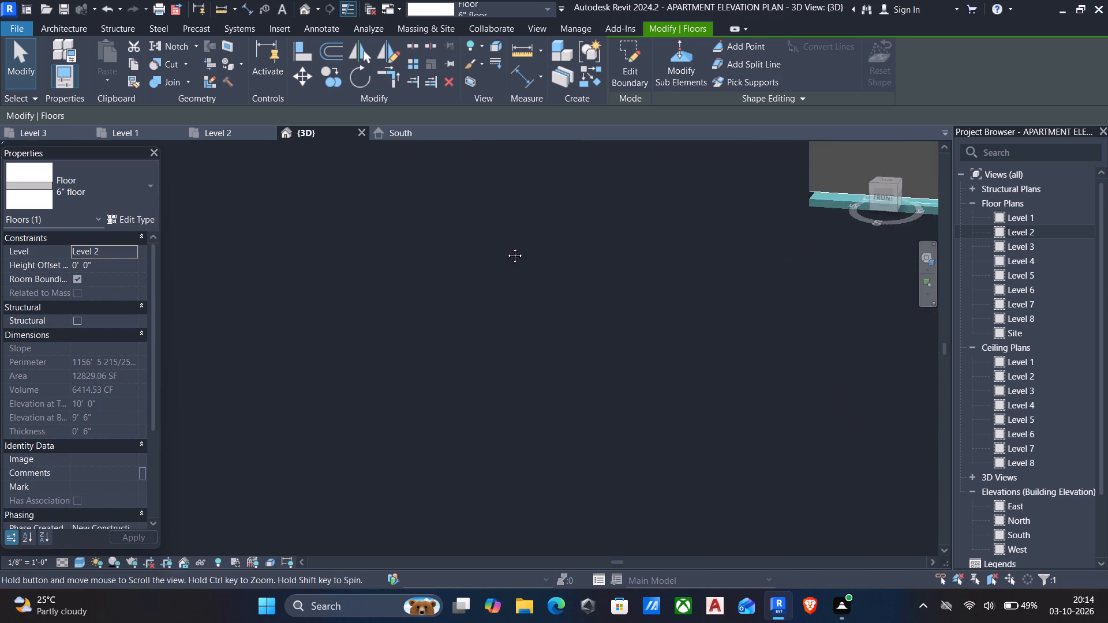
middle_click_drag(506, 247, 176, 193)
Examine the floor edges along the building's front from low and raised angles in the 3D view.
scroll(169, 190, "down", 4)
middle_click_drag(576, 318, 406, 284)
scroll(705, 273, "up", 1)
middle_click_drag(706, 273, 702, 275)
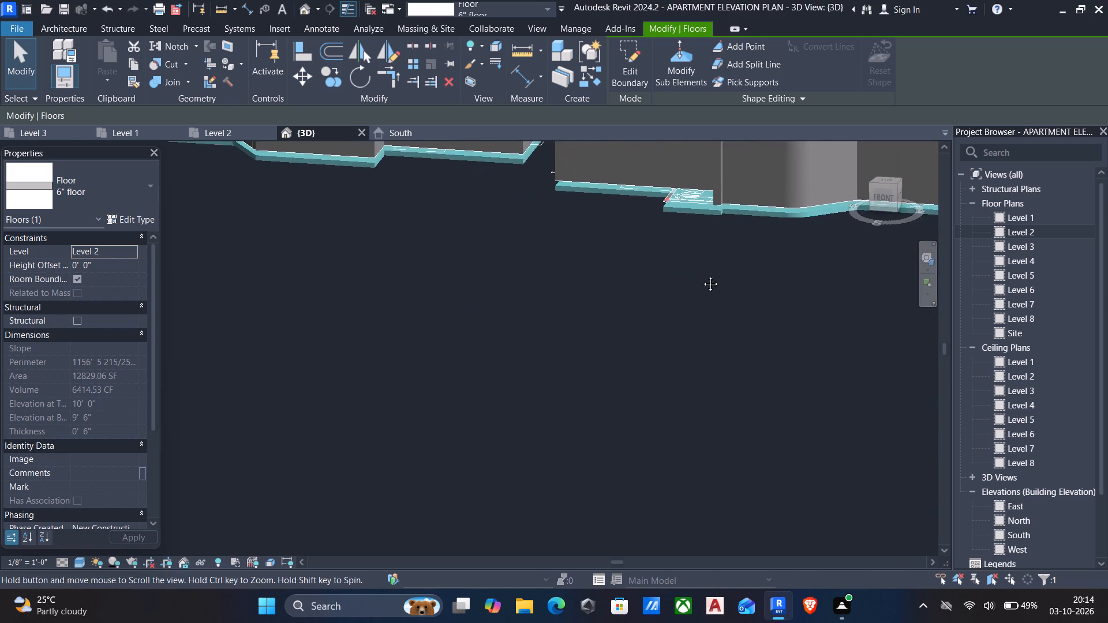
middle_click_drag(702, 275, 680, 311)
scroll(520, 217, "up", 9)
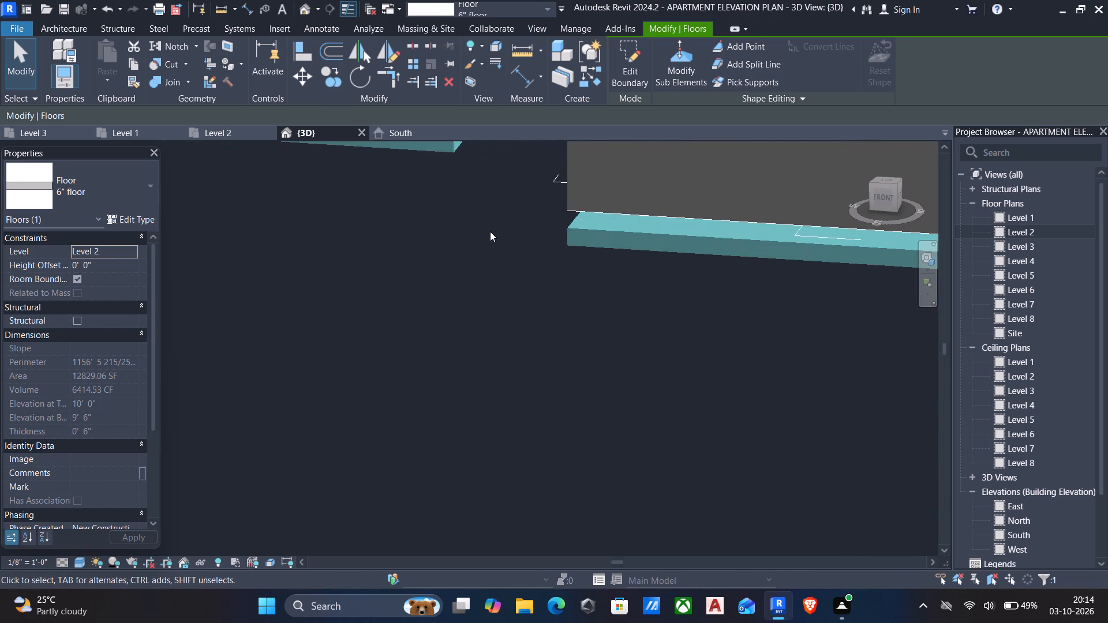
scroll(481, 228, "down", 11)
scroll(485, 277, "down", 4)
middle_click_drag(485, 280, 499, 279, "shift")
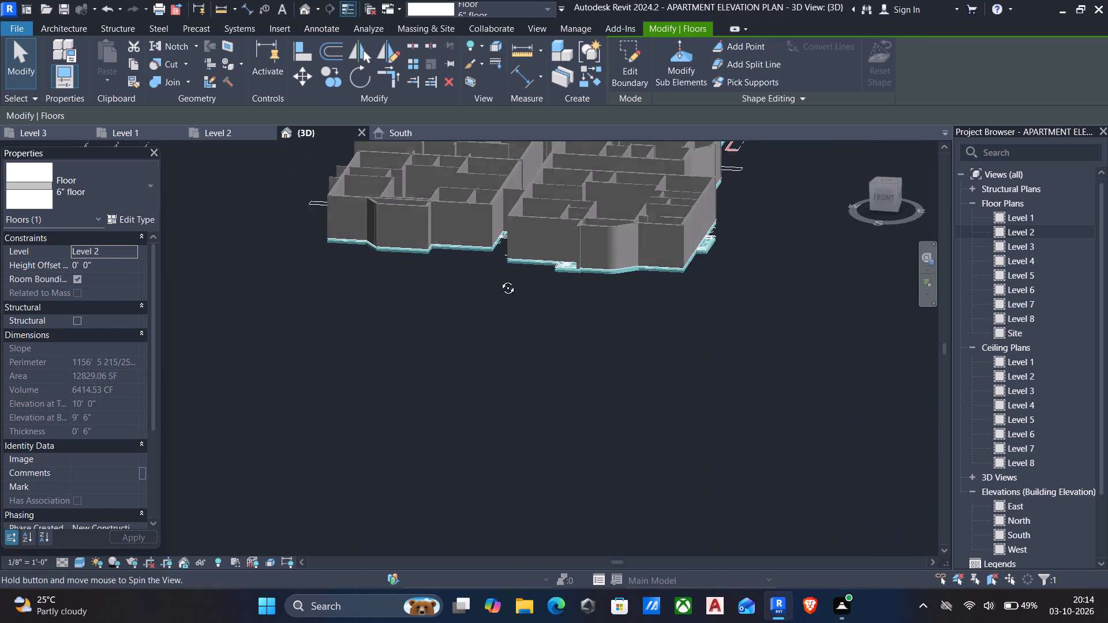
middle_click_drag(499, 279, 558, 215, "shift")
middle_click_drag(612, 198, 561, 331)
scroll(725, 318, "up", 5)
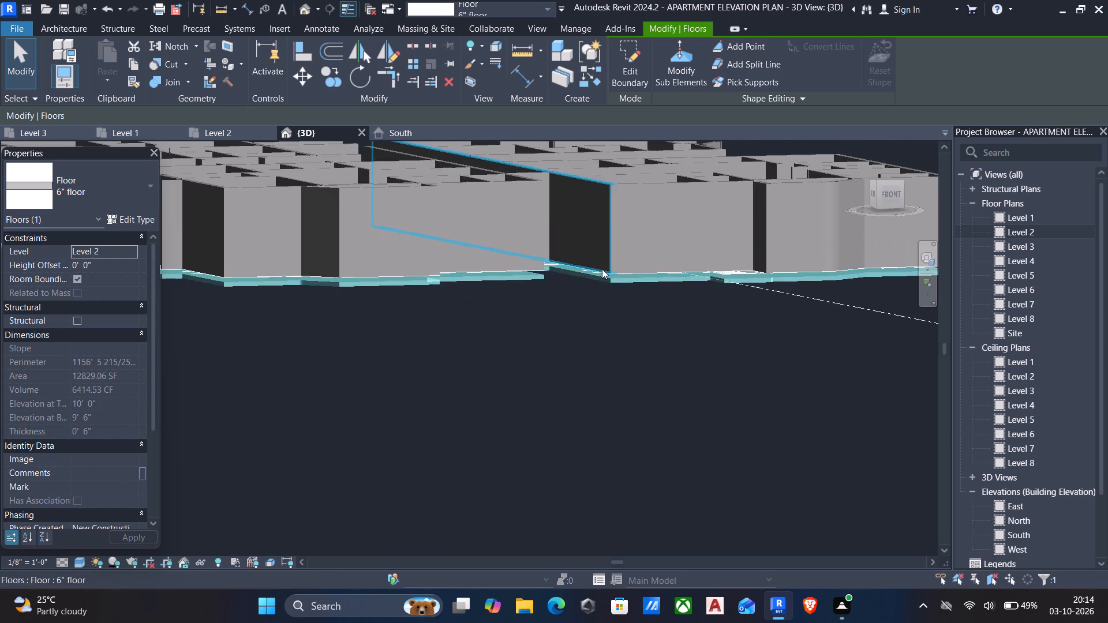
scroll(595, 265, "up", 11)
scroll(592, 272, "down", 11)
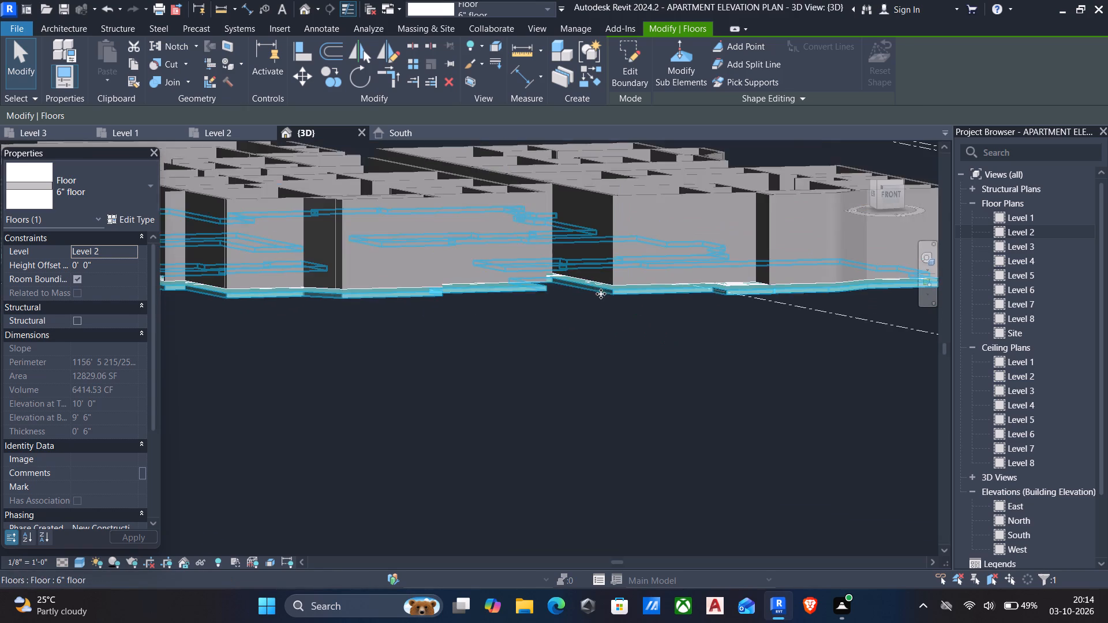
scroll(601, 294, "down", 6)
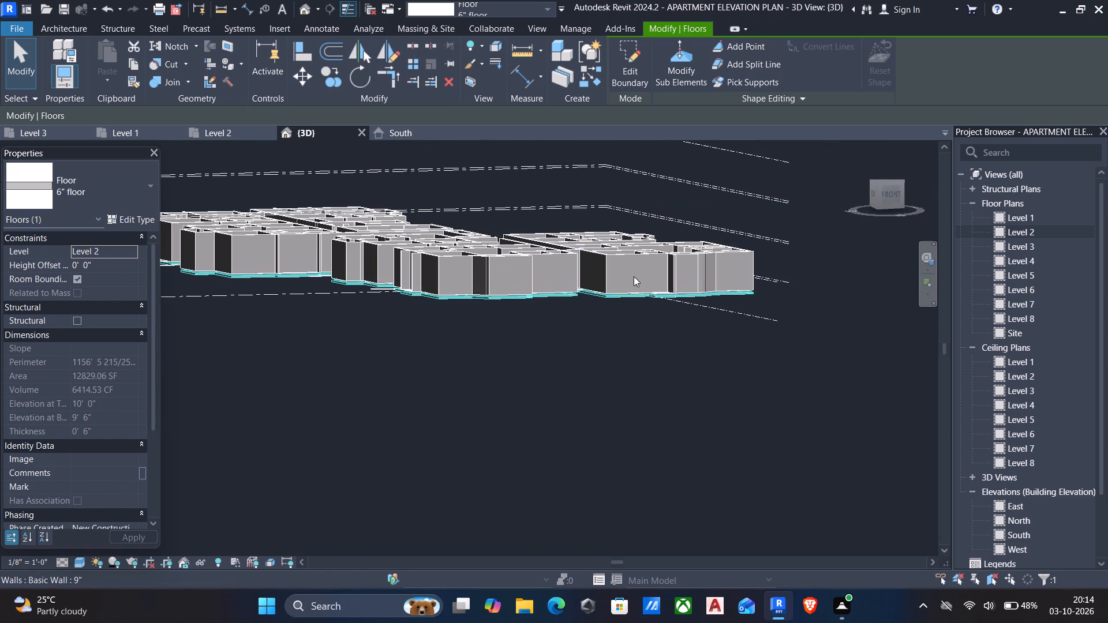
middle_click_drag(634, 277, 603, 395, "shift")
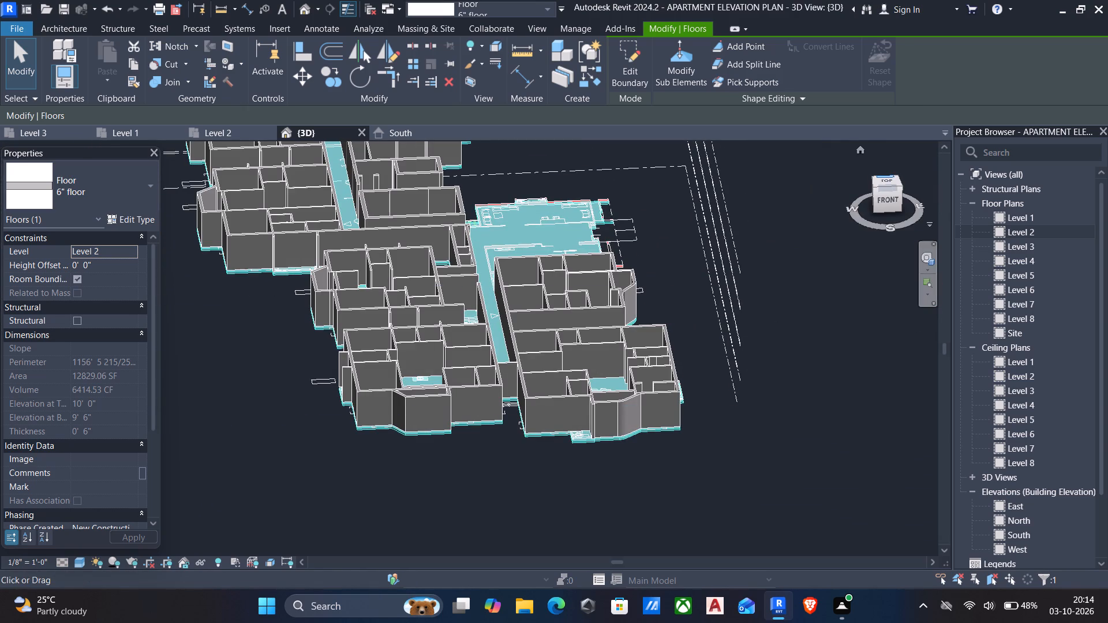
Examine the 6" floor's coverage from directly above at the entrance lobby and from corner, front and left angles in the 3D view.
left_click(886, 181)
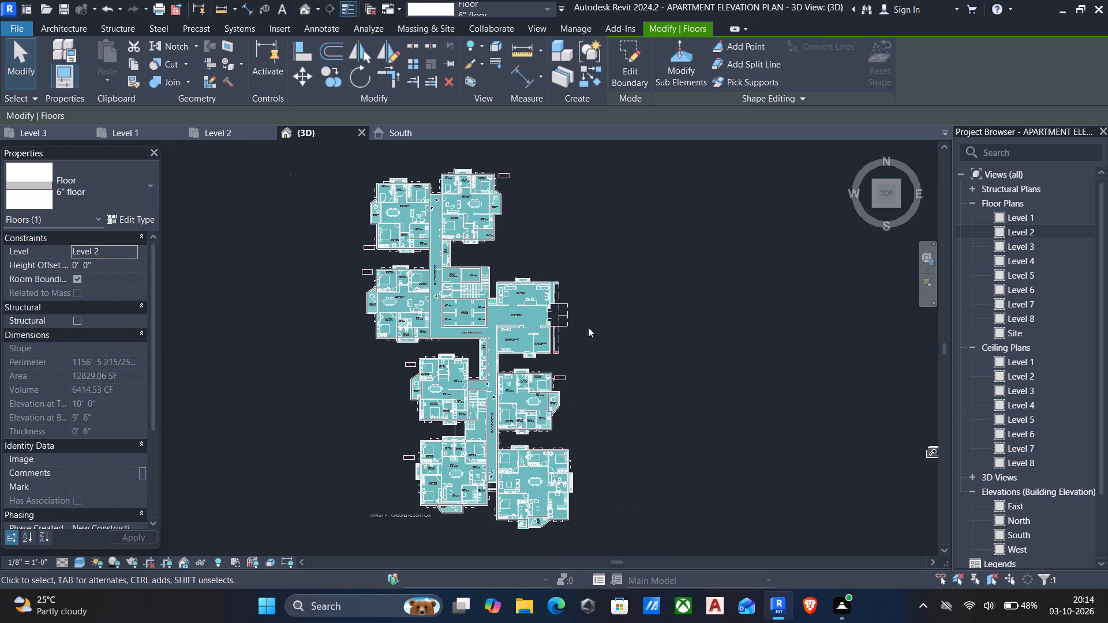
scroll(578, 318, "up", 10)
scroll(422, 368, "up", 2)
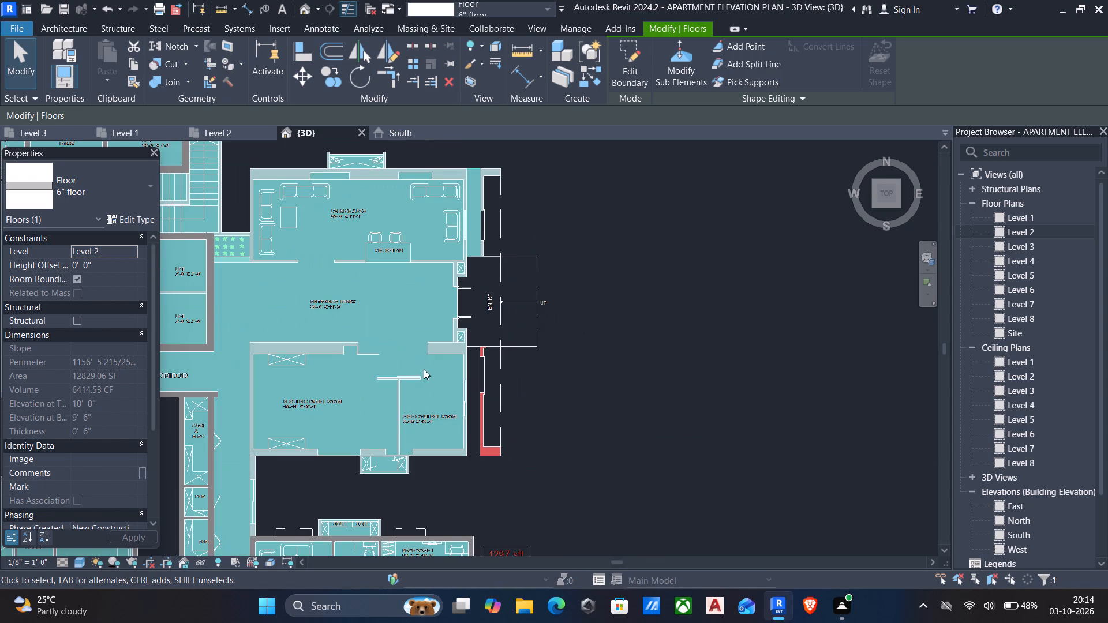
scroll(424, 369, "up", 3)
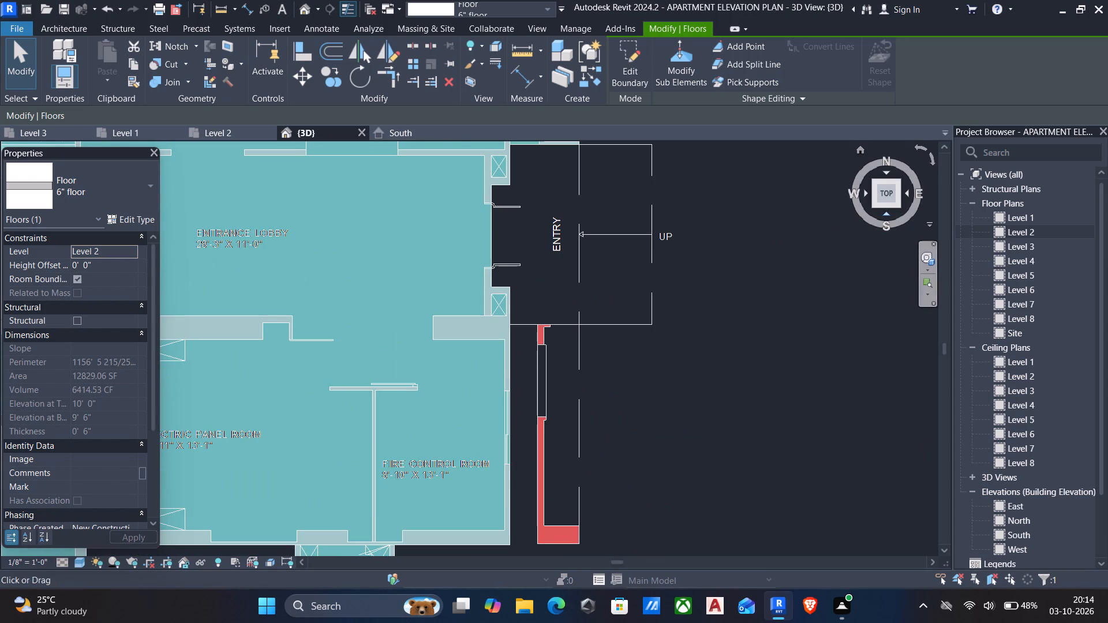
left_click(900, 208)
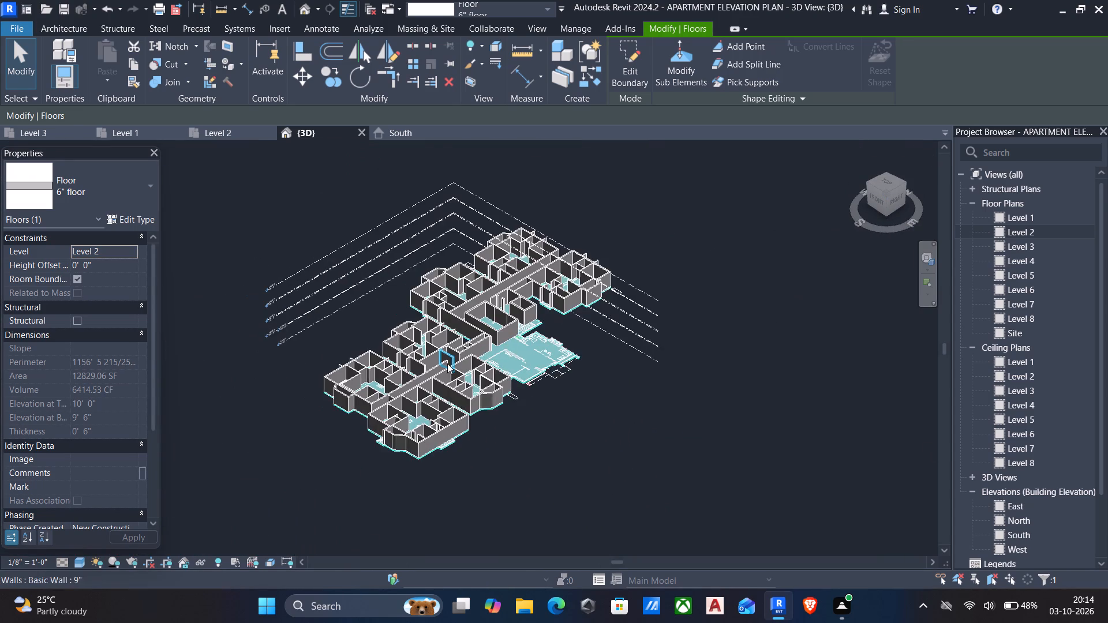
scroll(480, 389, "up", 4)
scroll(515, 355, "up", 5)
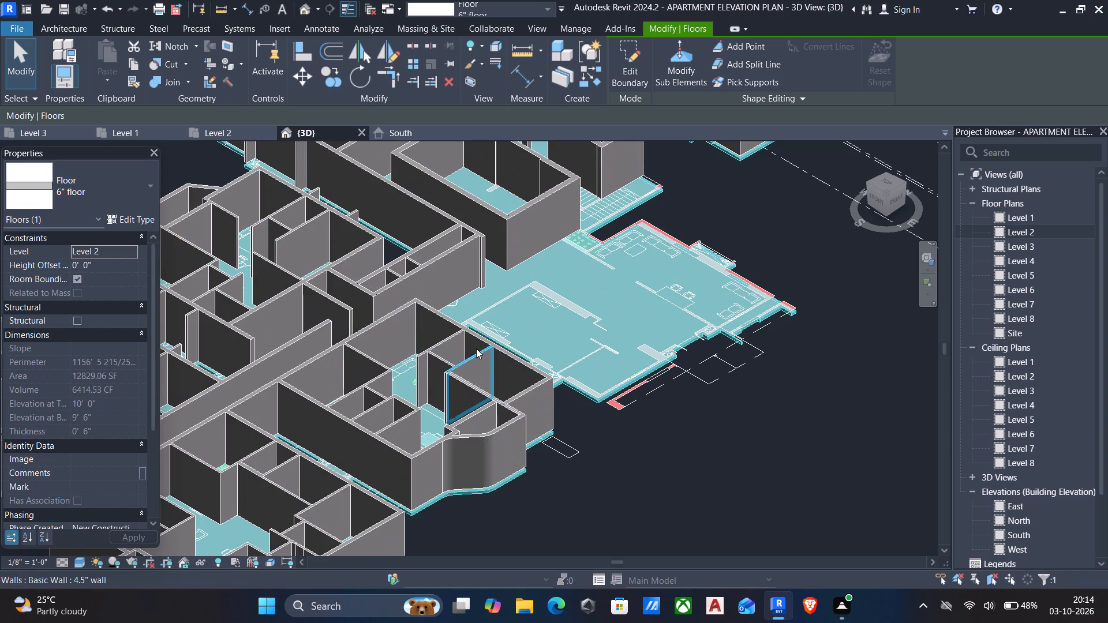
scroll(480, 351, "down", 5)
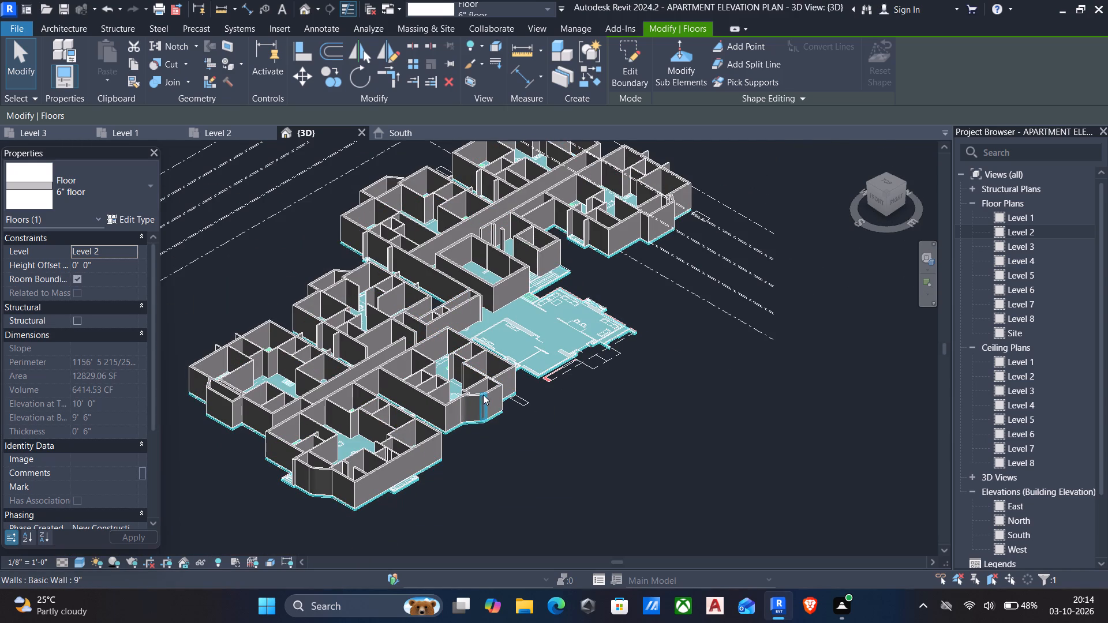
middle_click_drag(450, 446, 461, 449)
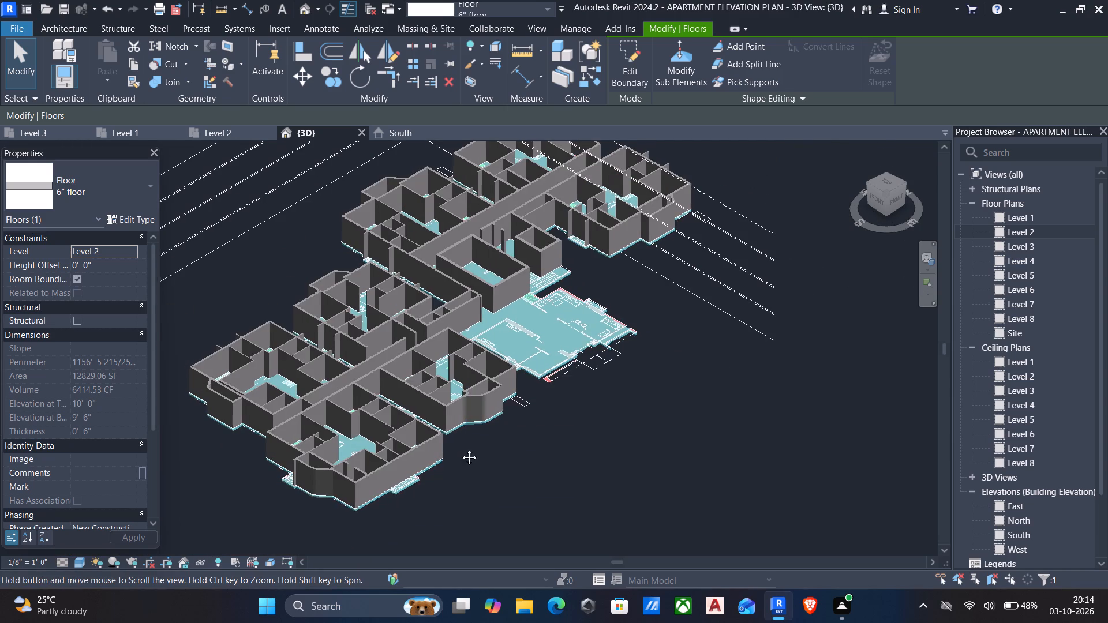
middle_click_drag(461, 449, 499, 474)
scroll(499, 474, "down", 4)
middle_click_drag(499, 487, 466, 459, "shift")
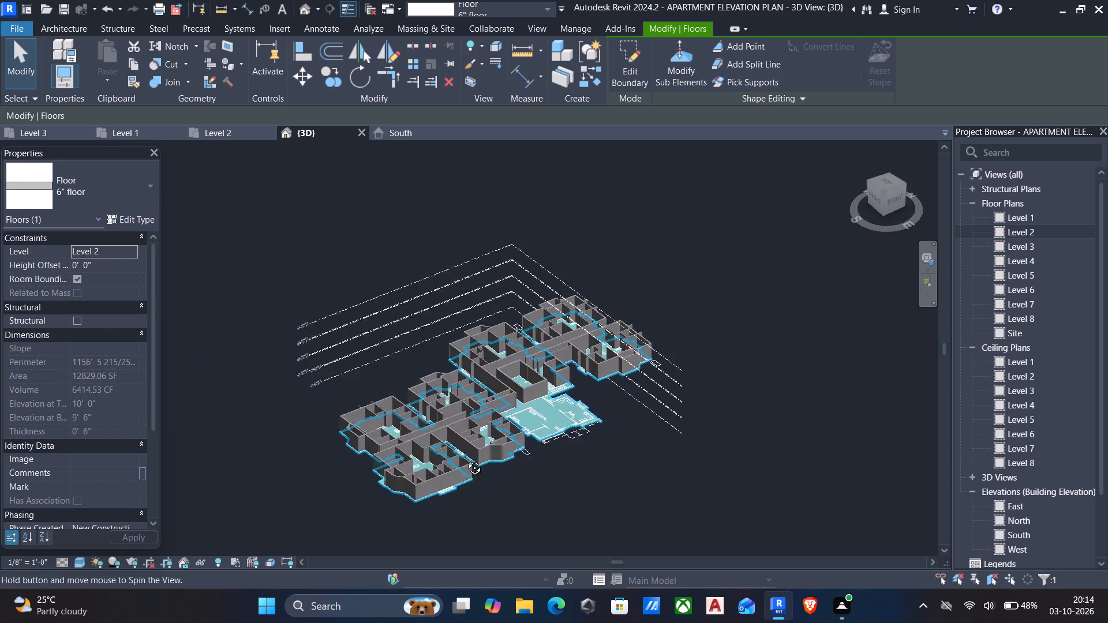
middle_click_drag(466, 459, 623, 391, "shift")
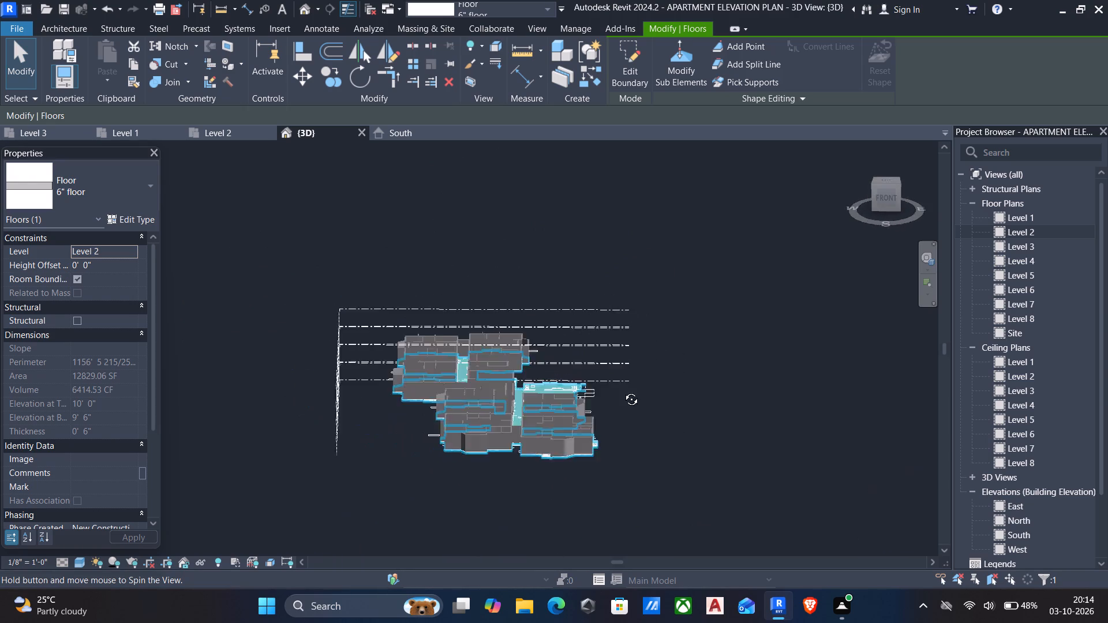
middle_click_drag(623, 391, 796, 380, "shift")
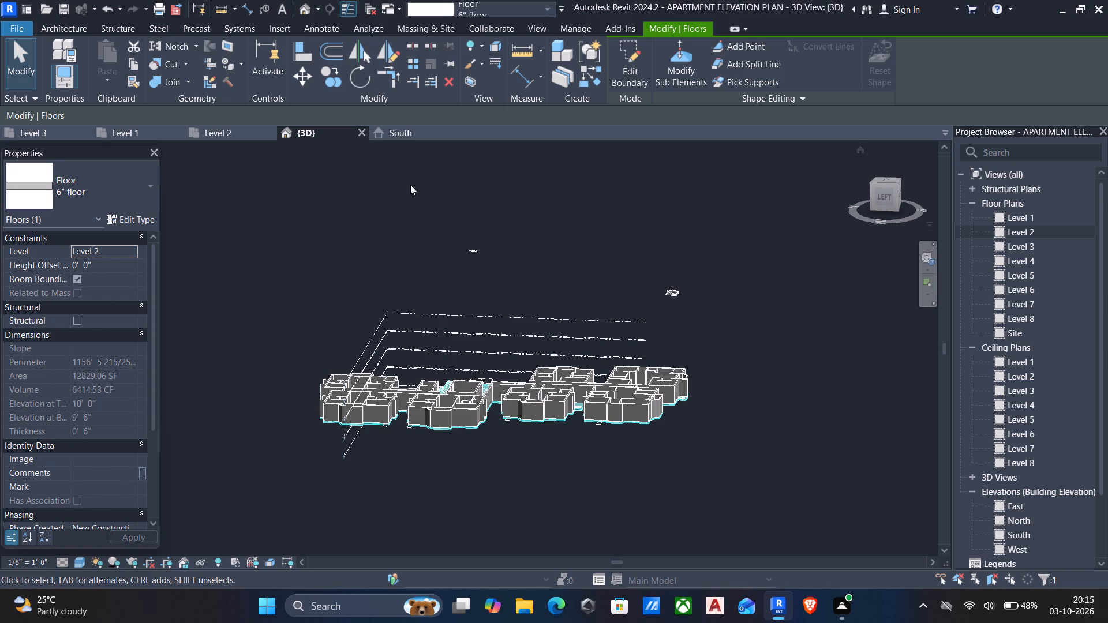
left_click(309, 133)
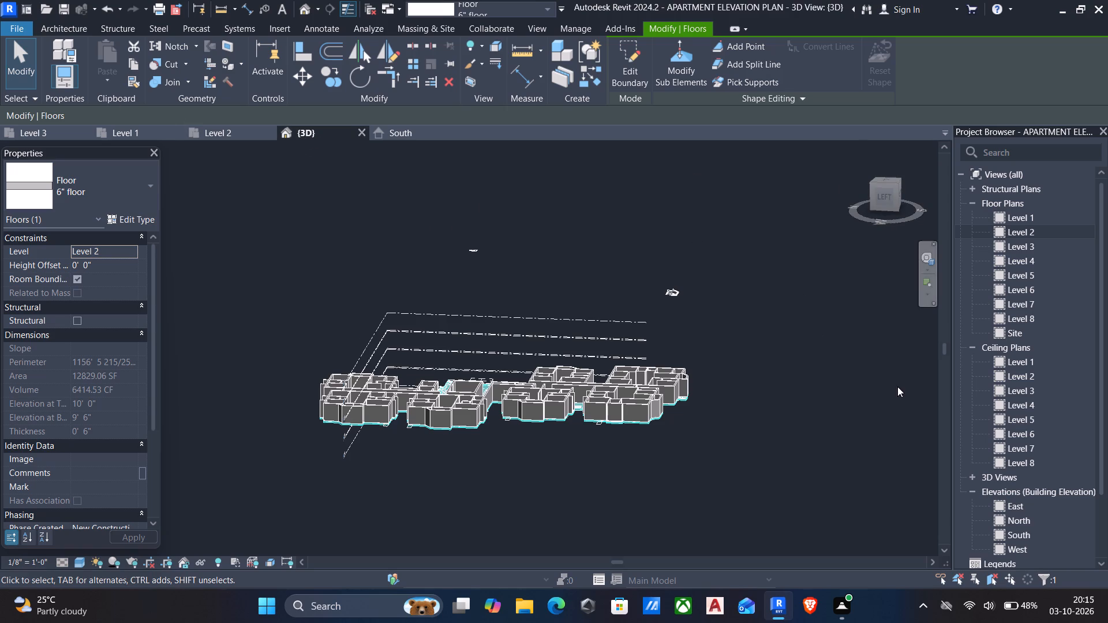
In the South elevation, align the top of the 6" floor to the Level 3 line at the base of the walls.
scroll(1107, 509, "down", 2)
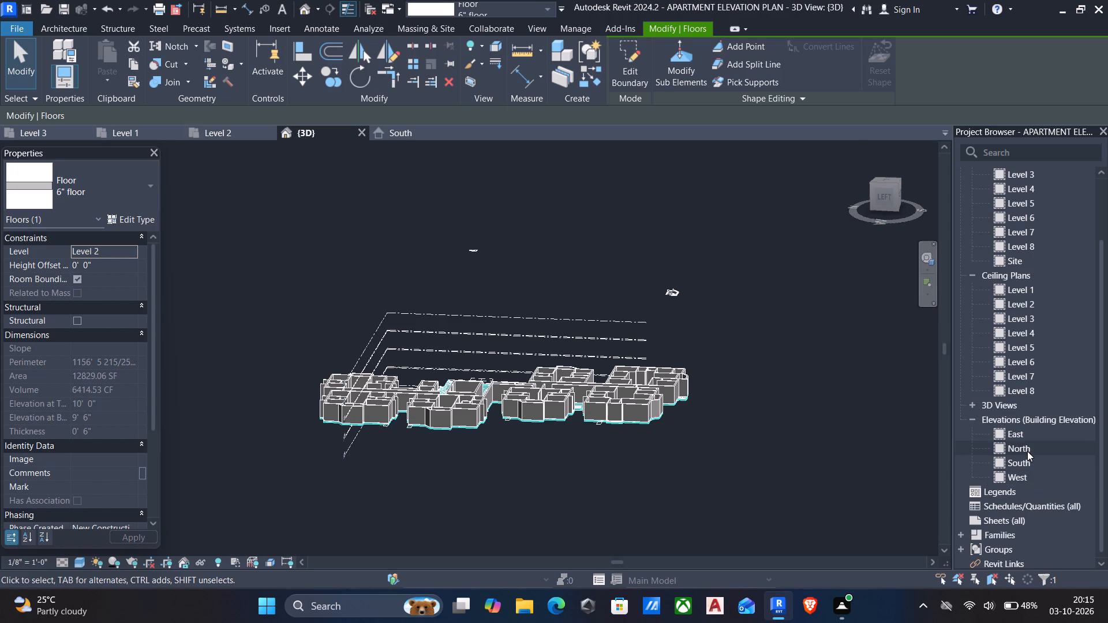
double_click(1031, 463)
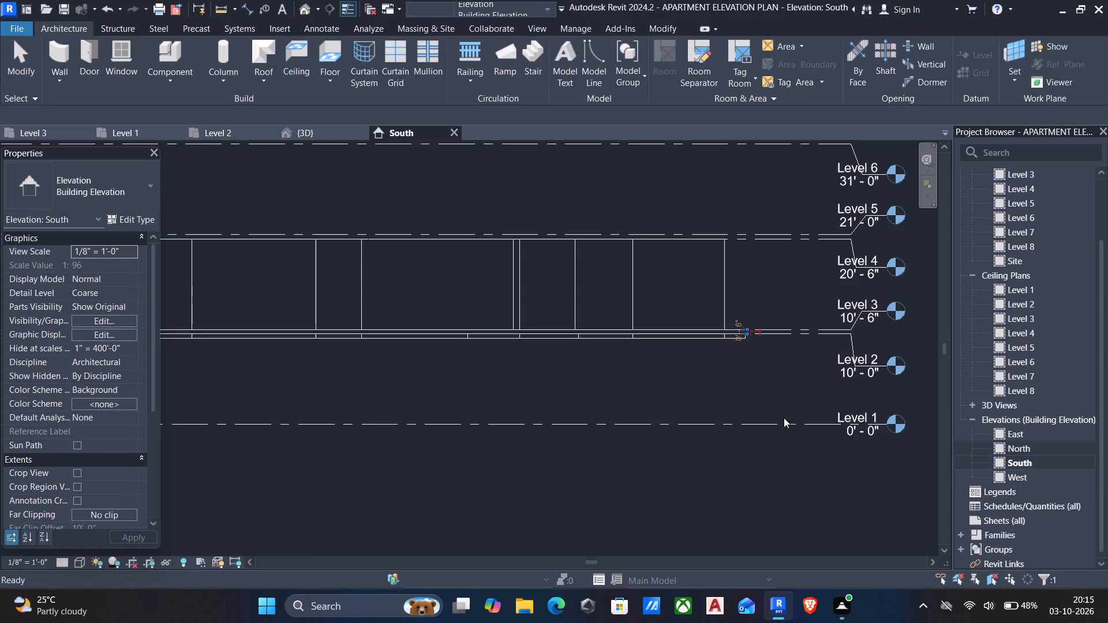
scroll(639, 395, "down", 2)
scroll(613, 339, "up", 4)
scroll(767, 373, "up", 5)
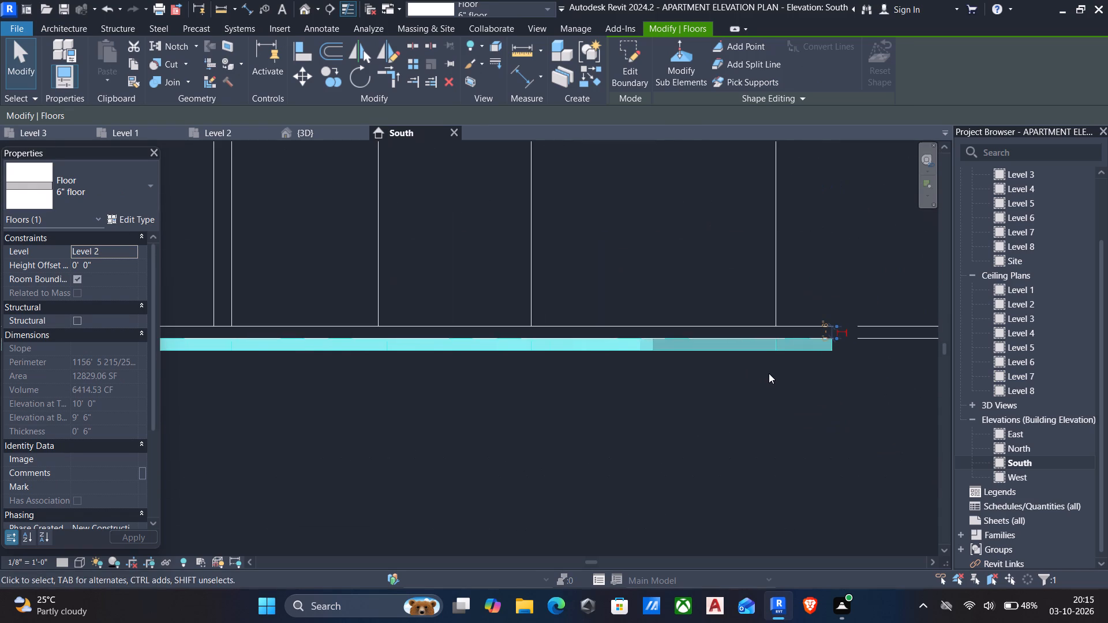
scroll(716, 348, "down", 7)
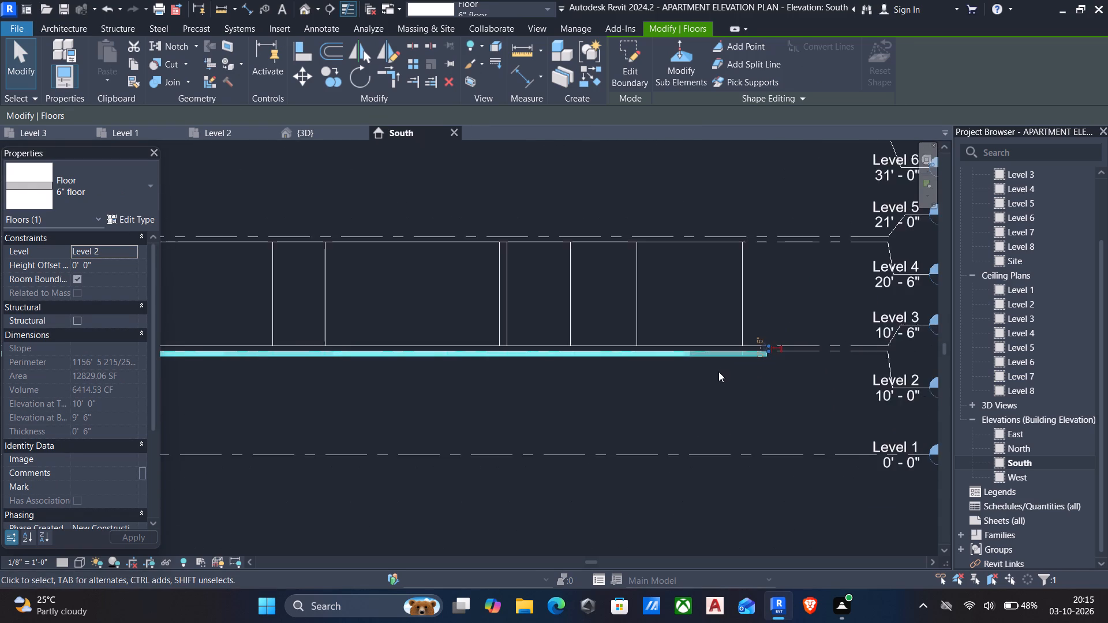
scroll(718, 371, "down", 3)
middle_click_drag(602, 377, 817, 378)
scroll(819, 378, "down", 4)
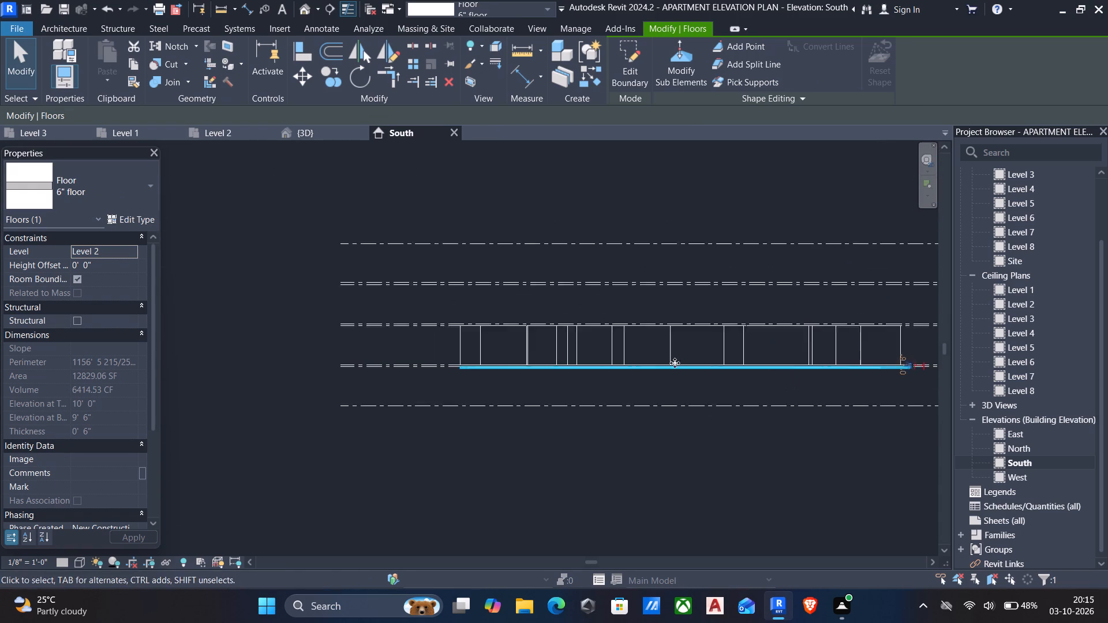
scroll(669, 406, "up", 4)
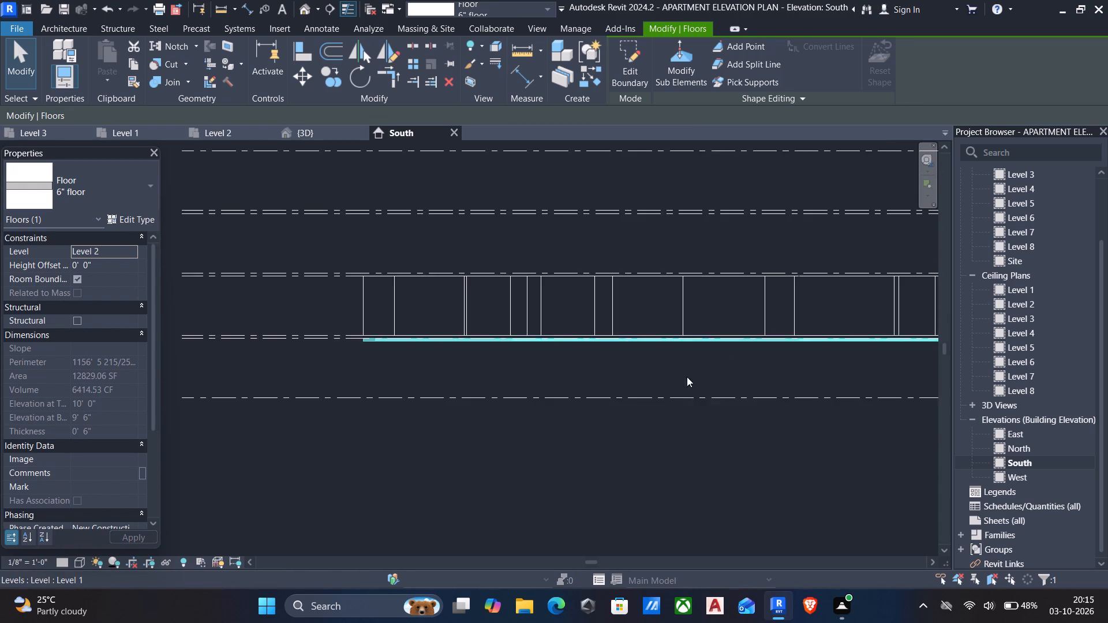
scroll(692, 373, "up", 9)
type("al")
left_click(669, 250)
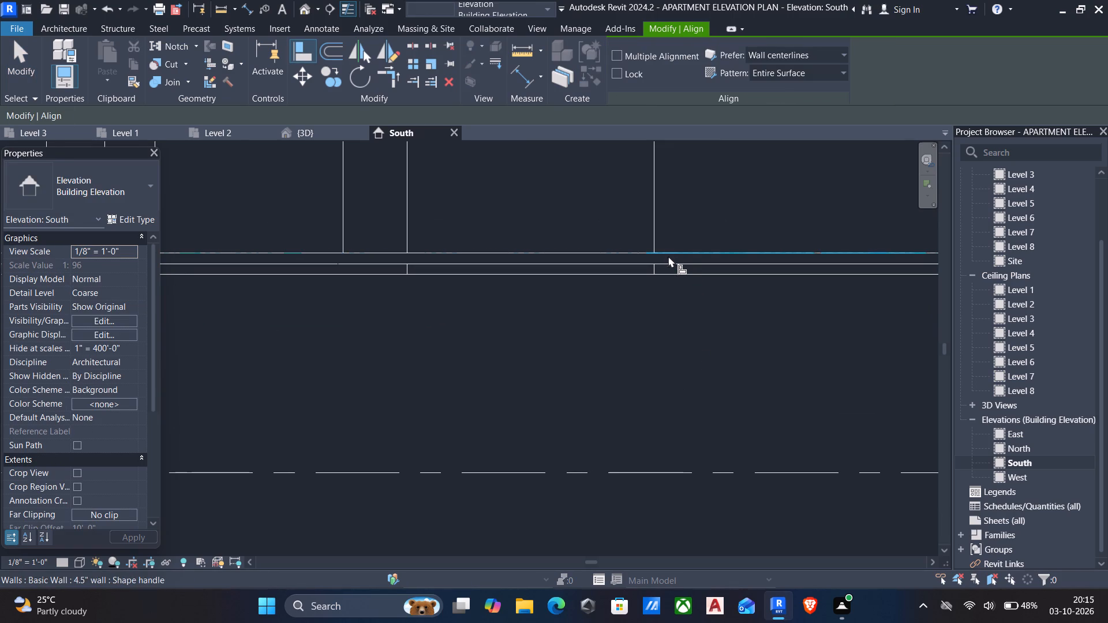
left_click(668, 260)
scroll(667, 284, "down", 4)
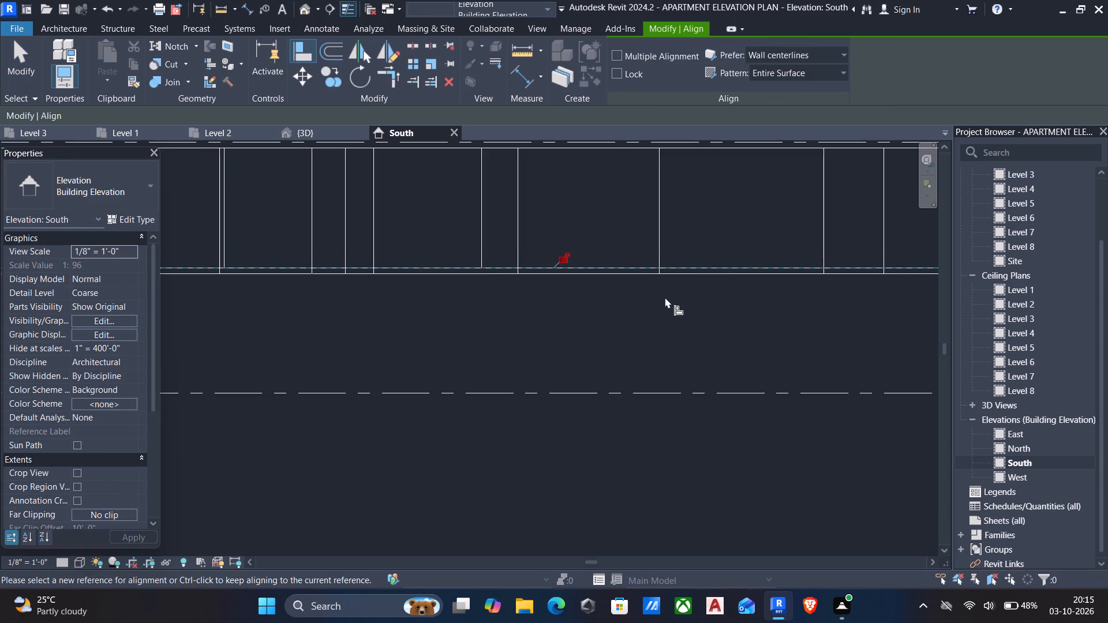
key("Escape")
Examine the aligned floor against the wall bases and level lines along the full South elevation, and leave the Align command.
scroll(665, 297, "down", 9)
middle_click_drag(662, 305, 541, 324)
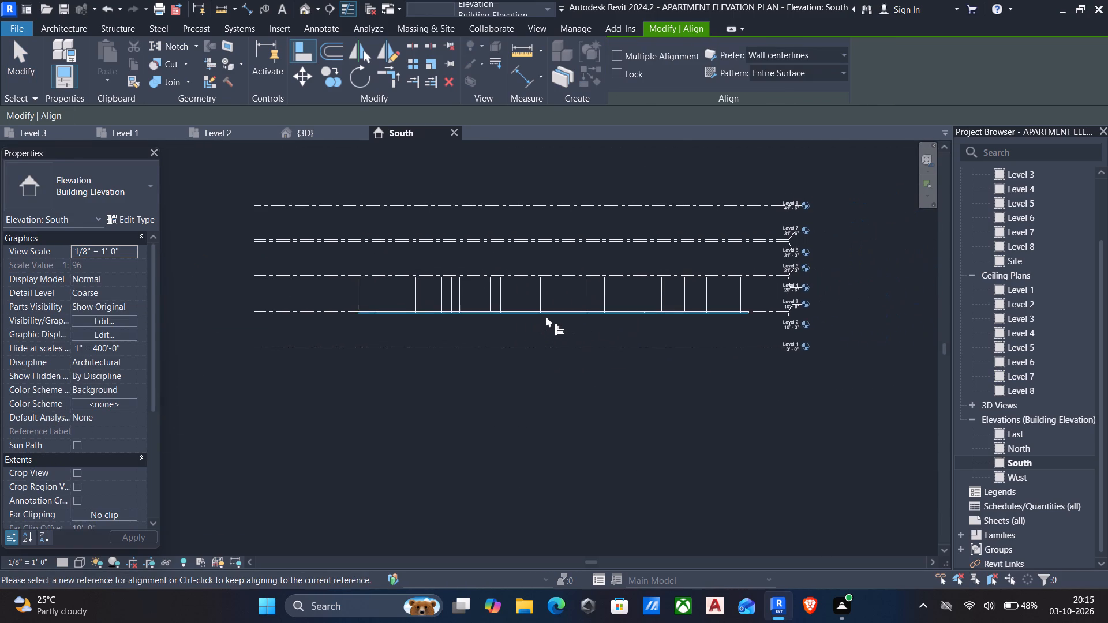
scroll(549, 314, "up", 4)
scroll(546, 315, "down", 4)
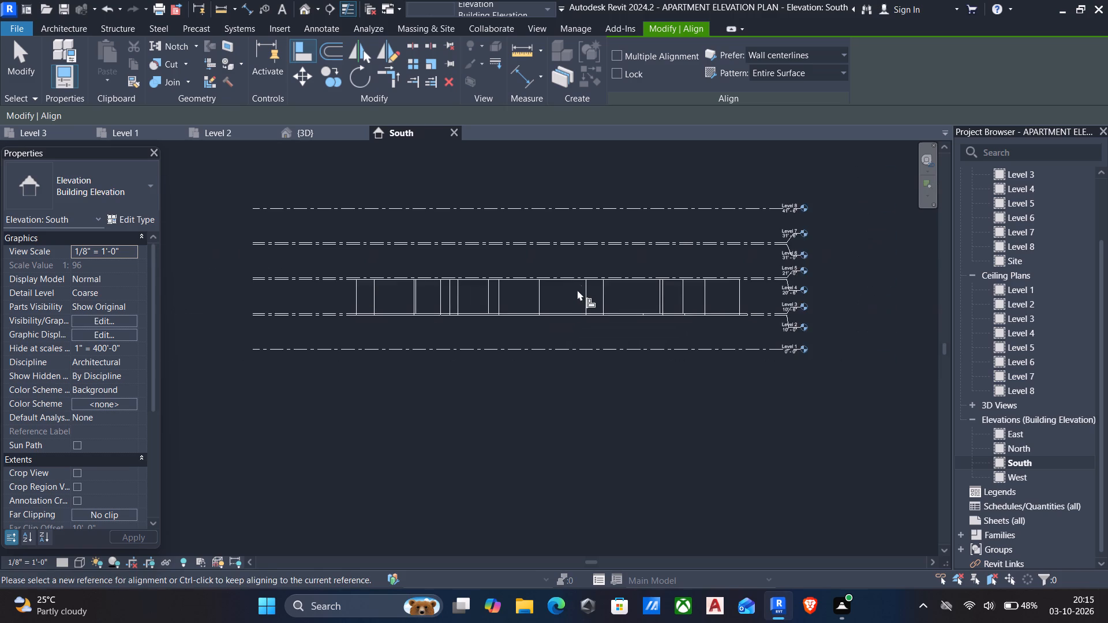
scroll(583, 280, "up", 9)
scroll(586, 291, "down", 3)
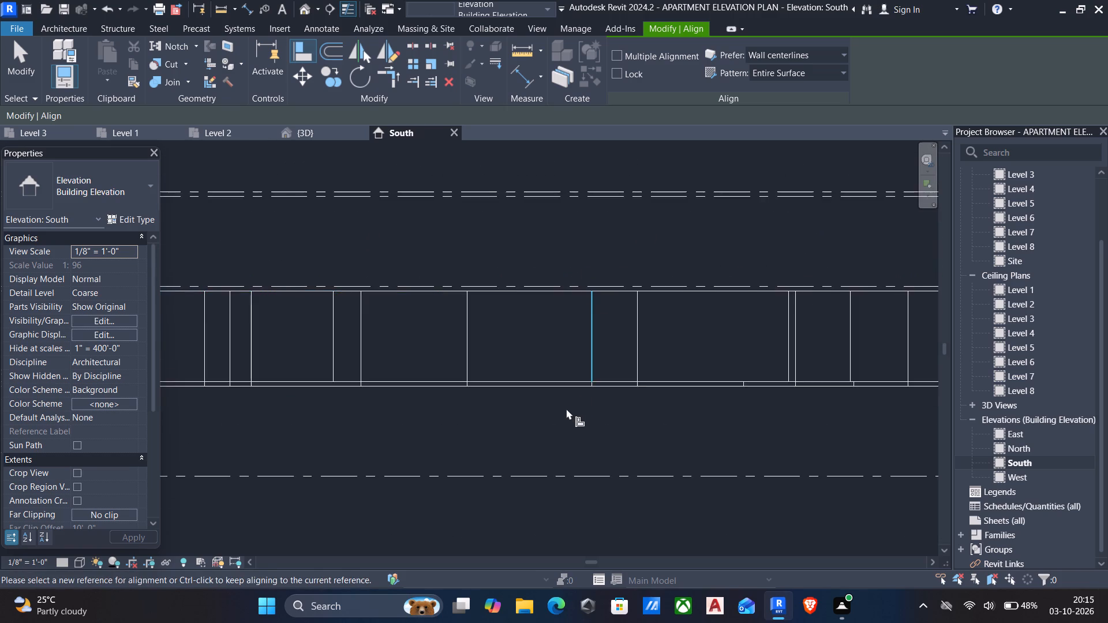
scroll(553, 410, "down", 4)
middle_click_drag(553, 411, 581, 382)
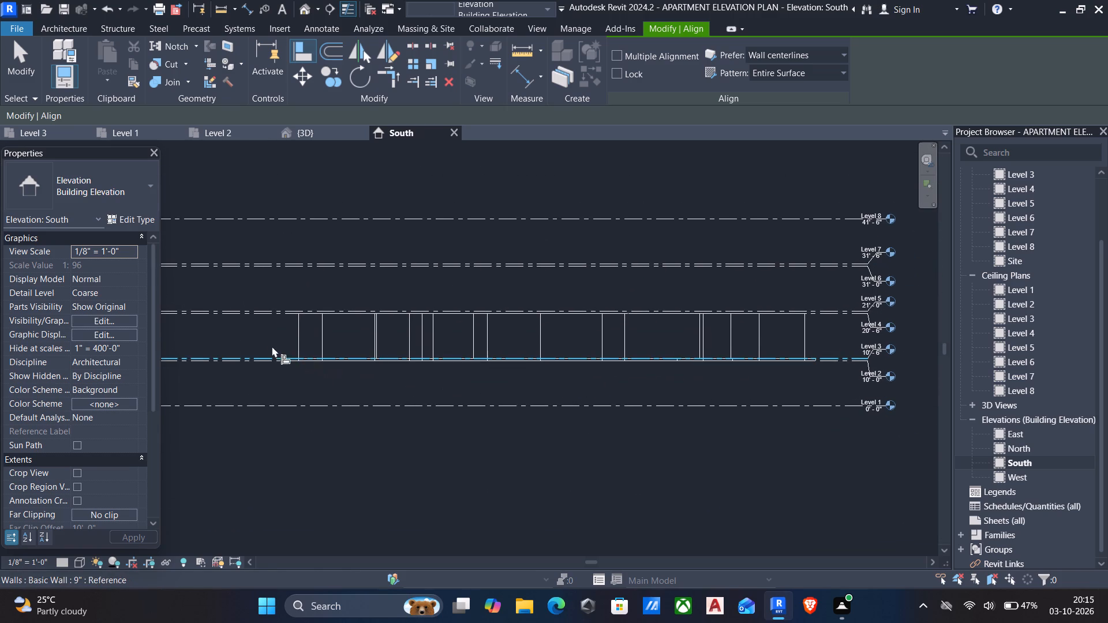
left_click_drag(267, 343, 307, 371)
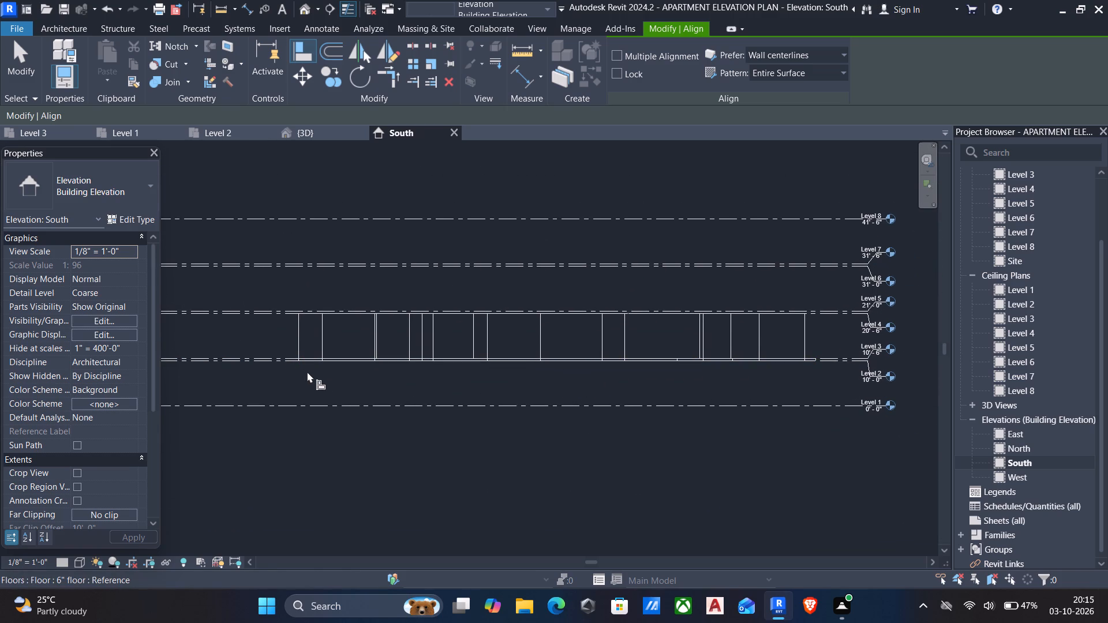
left_click_drag(307, 371, 343, 378)
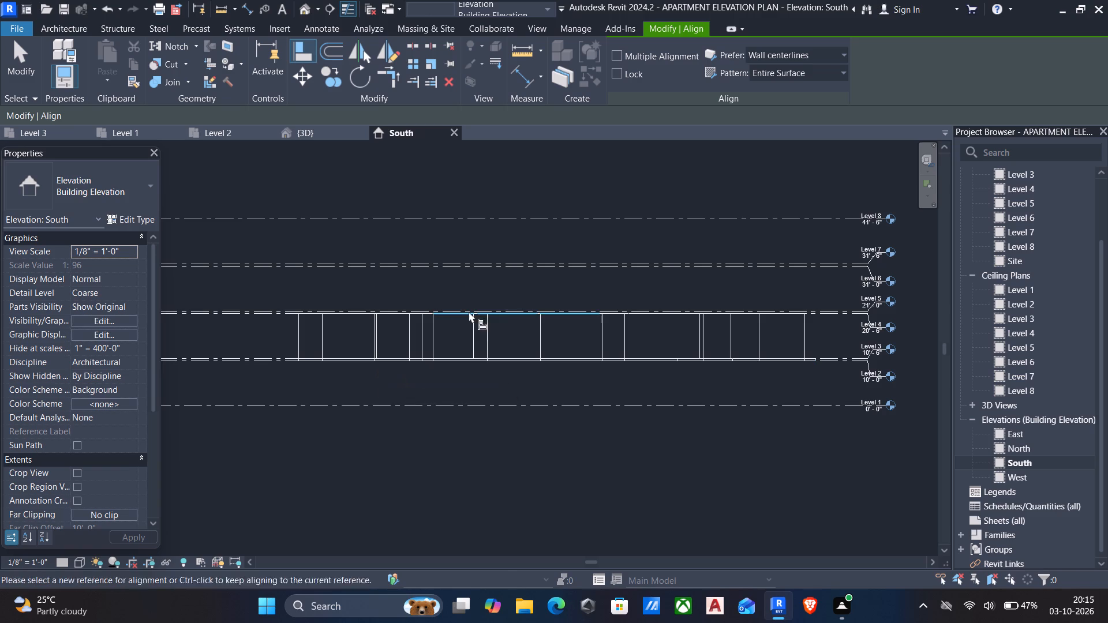
key("Escape")
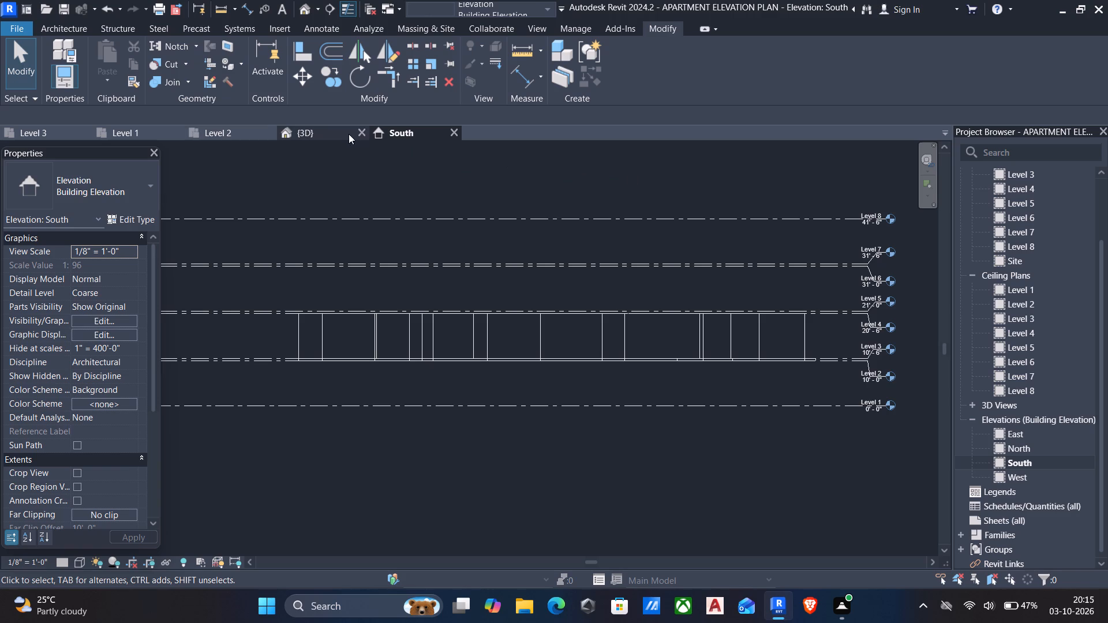
Open the Level 3 floor plan and set its visual style to Wireframe.
left_click(40, 129)
scroll(567, 317, "up", 10)
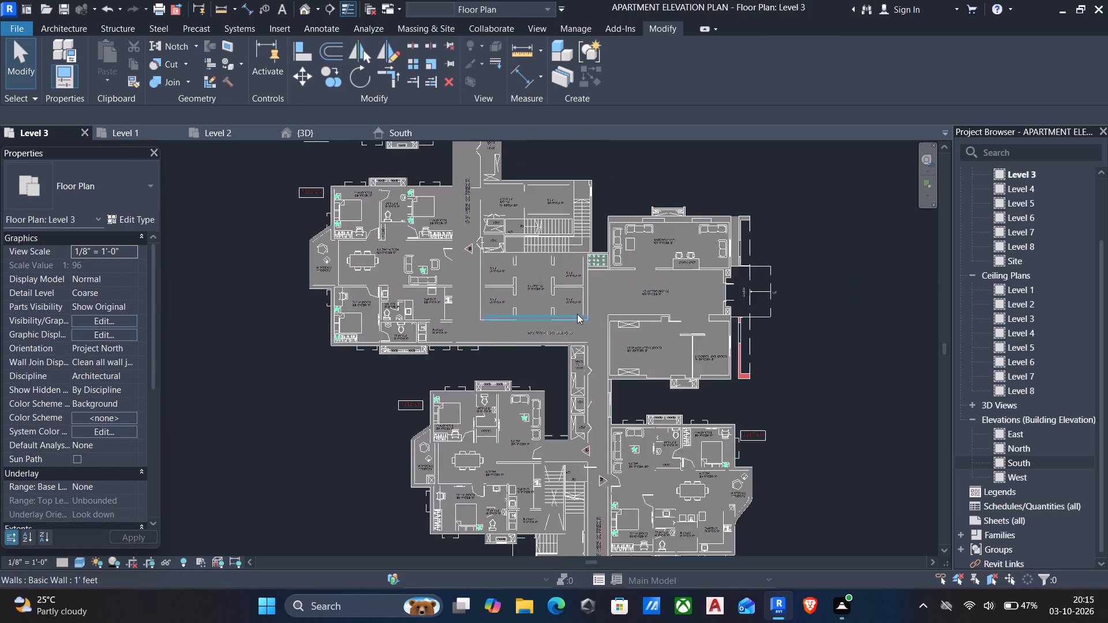
scroll(865, 297, "down", 5)
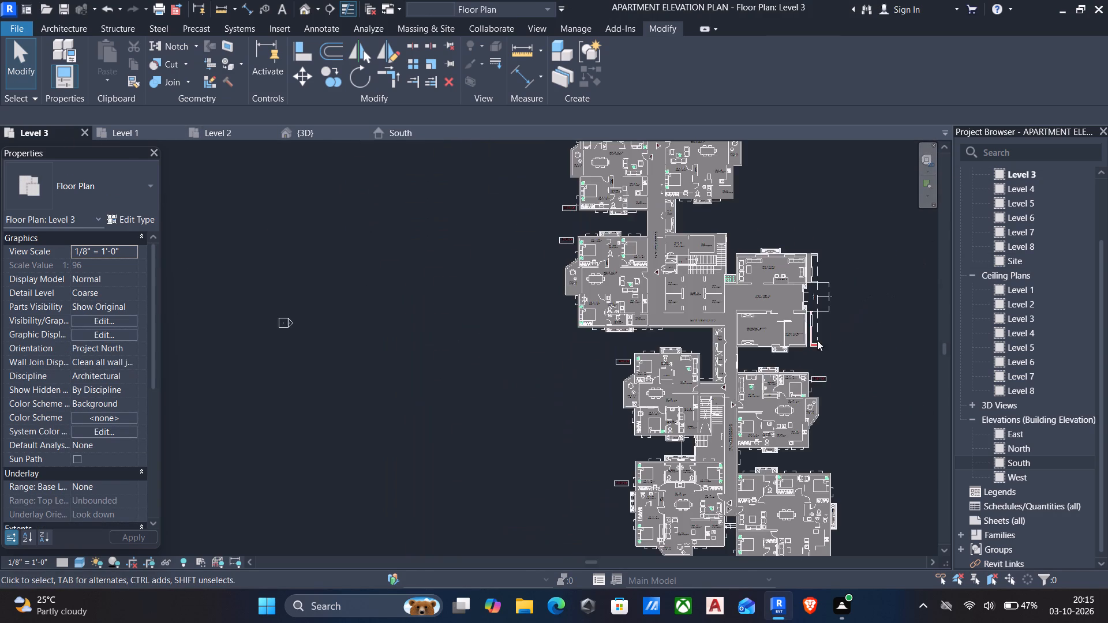
middle_click_drag(770, 352, 631, 352)
scroll(762, 353, "up", 1)
scroll(670, 305, "up", 4)
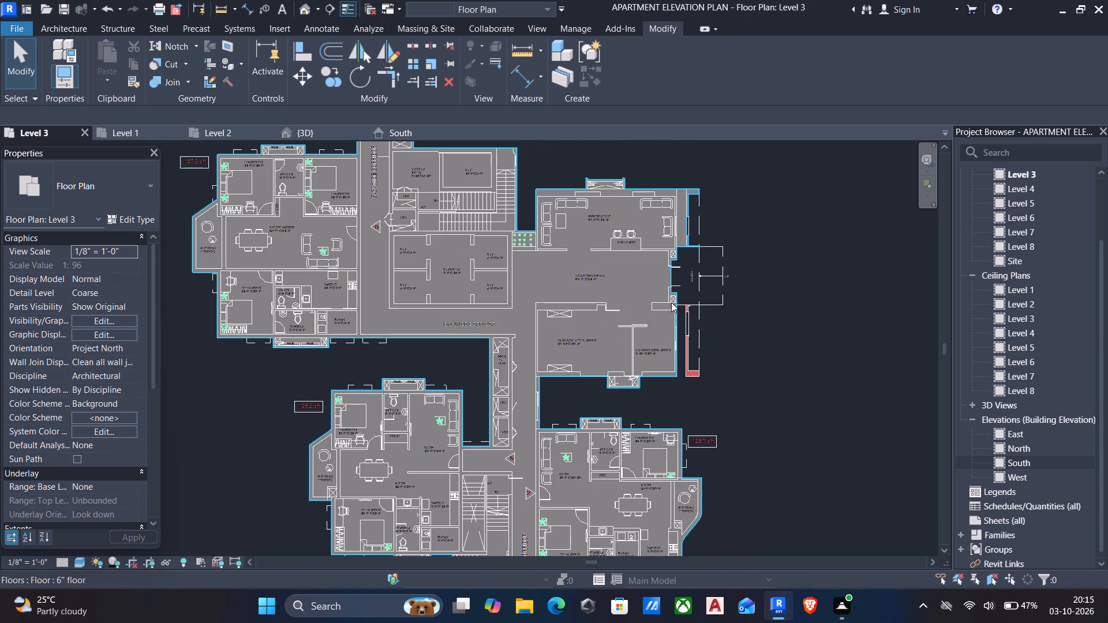
scroll(610, 282, "up", 5)
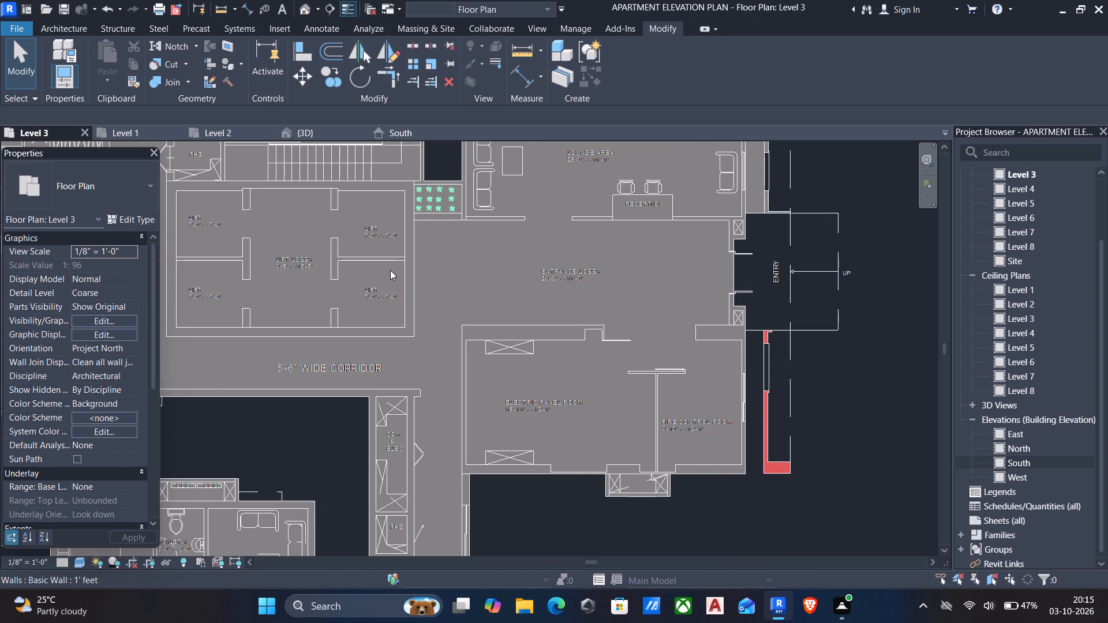
scroll(355, 301, "down", 1)
left_click(78, 568)
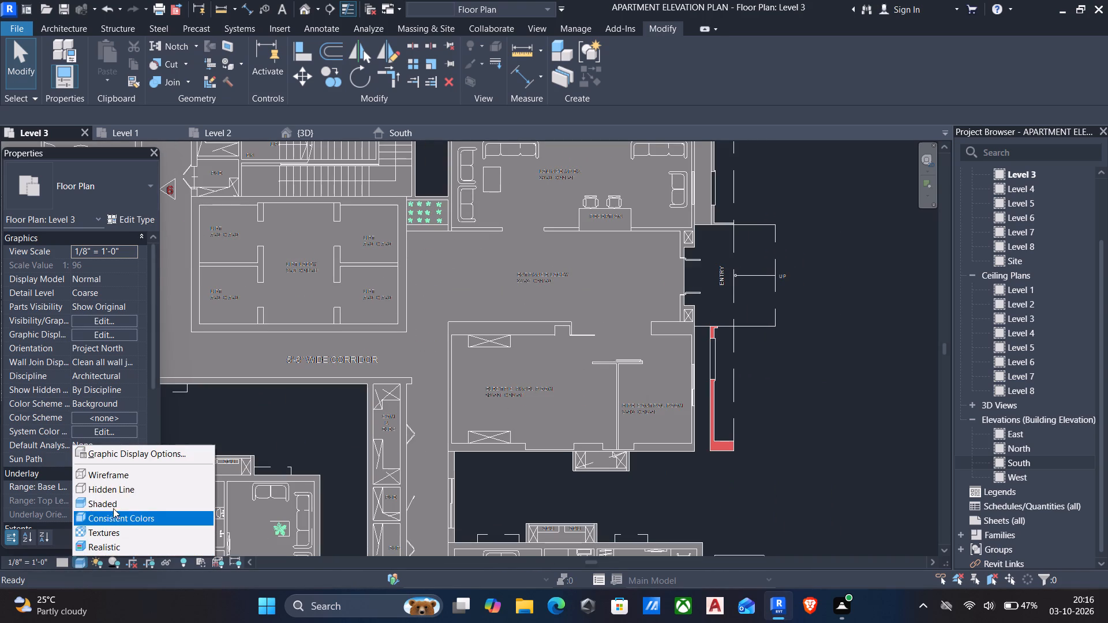
left_click(109, 476)
Examine the walls and imported drawing on the Level 3 plan around the units, corridor, lifts and entrance lobby.
scroll(347, 421, "down", 4)
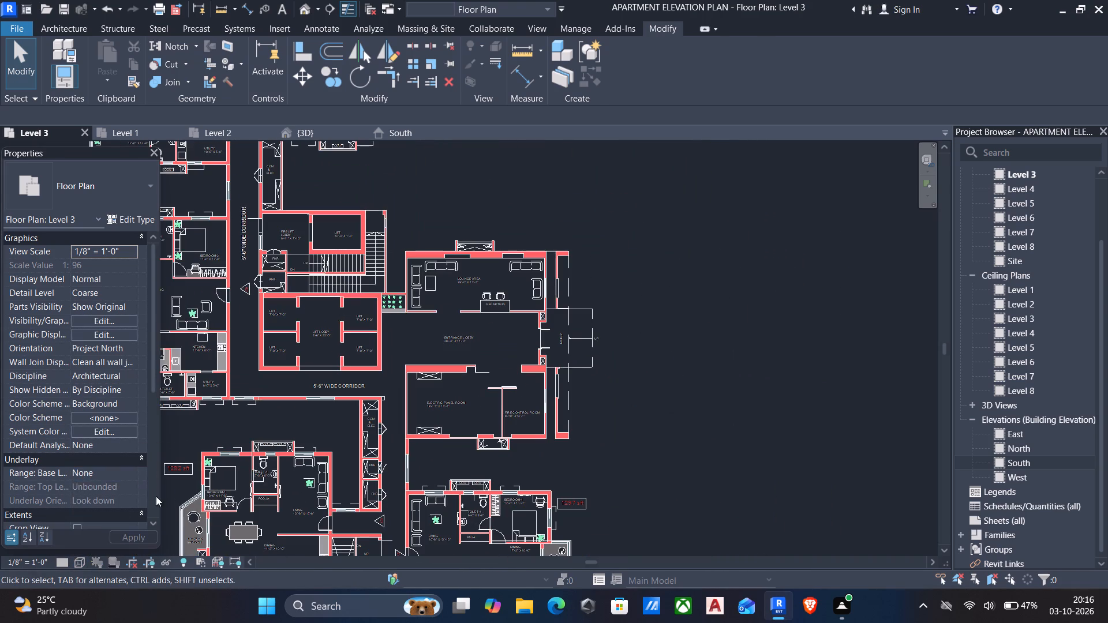
scroll(307, 469, "down", 3)
middle_click_drag(343, 445, 486, 416)
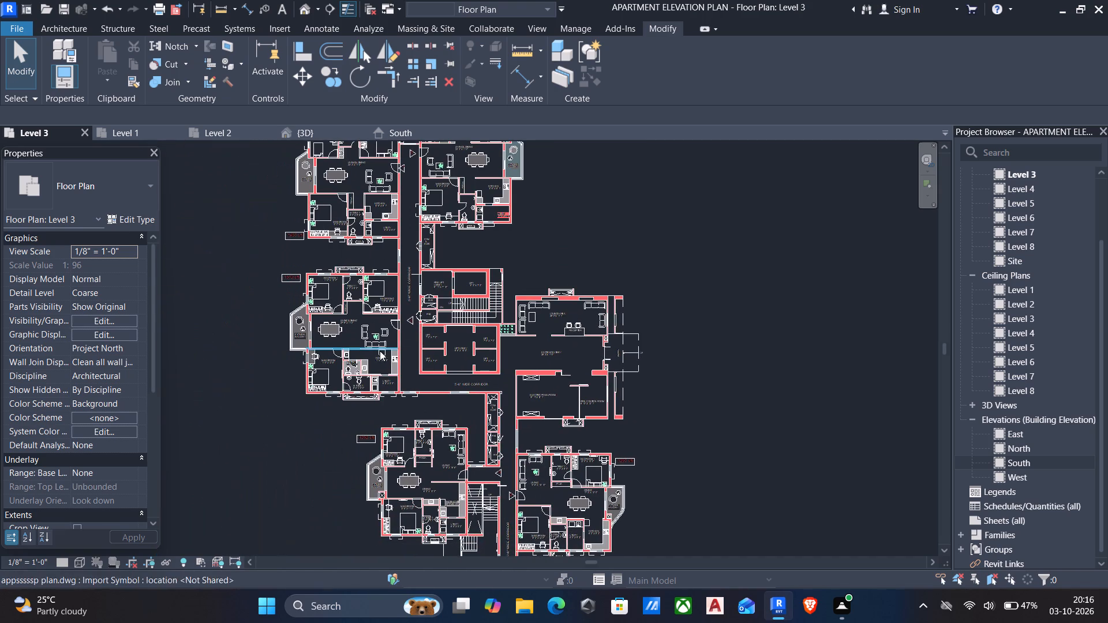
scroll(383, 338, "up", 4)
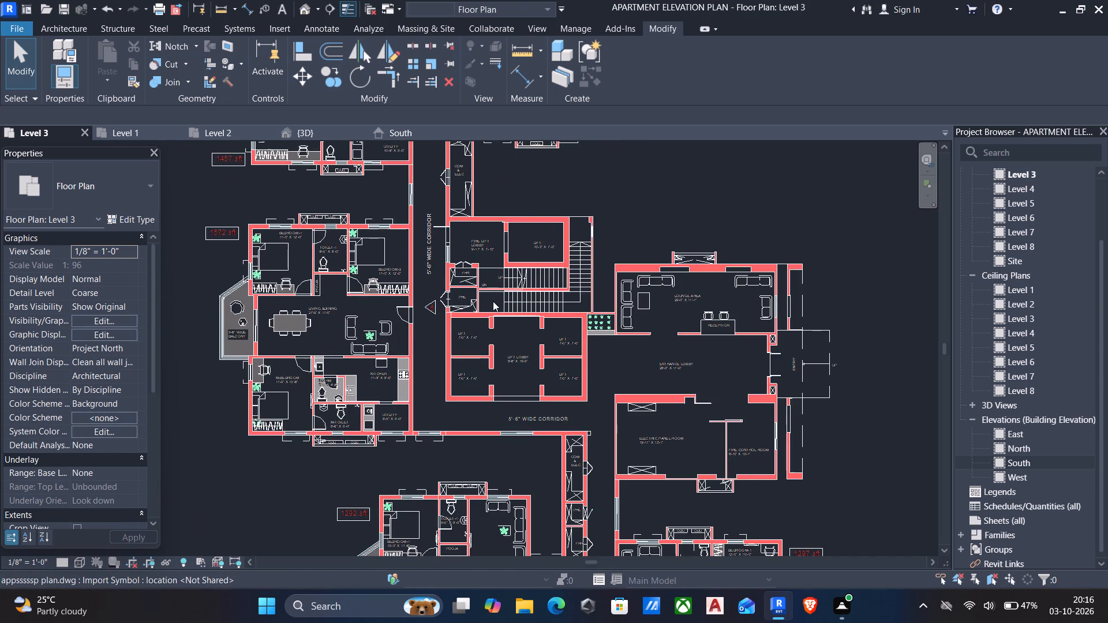
scroll(490, 303, "down", 1)
middle_click_drag(490, 305, 536, 385)
scroll(536, 384, "down", 3)
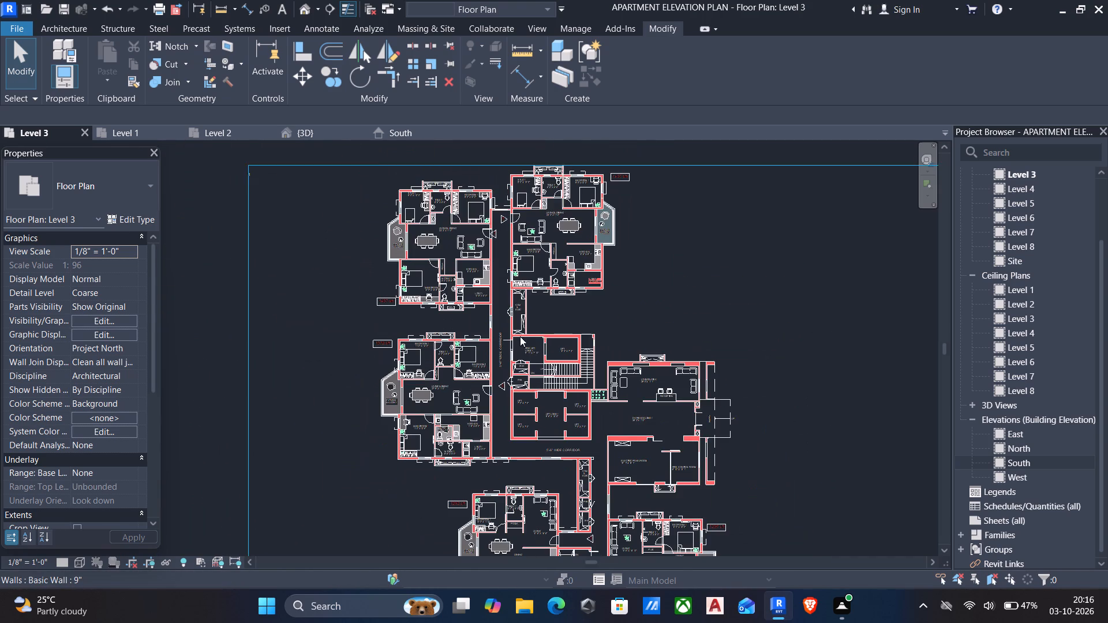
Load the residential door family Door-Interior-Single-1_Panel-Wood with its 36" x 84" type for placing doors.
scroll(423, 177, "up", 4)
scroll(415, 229, "up", 9)
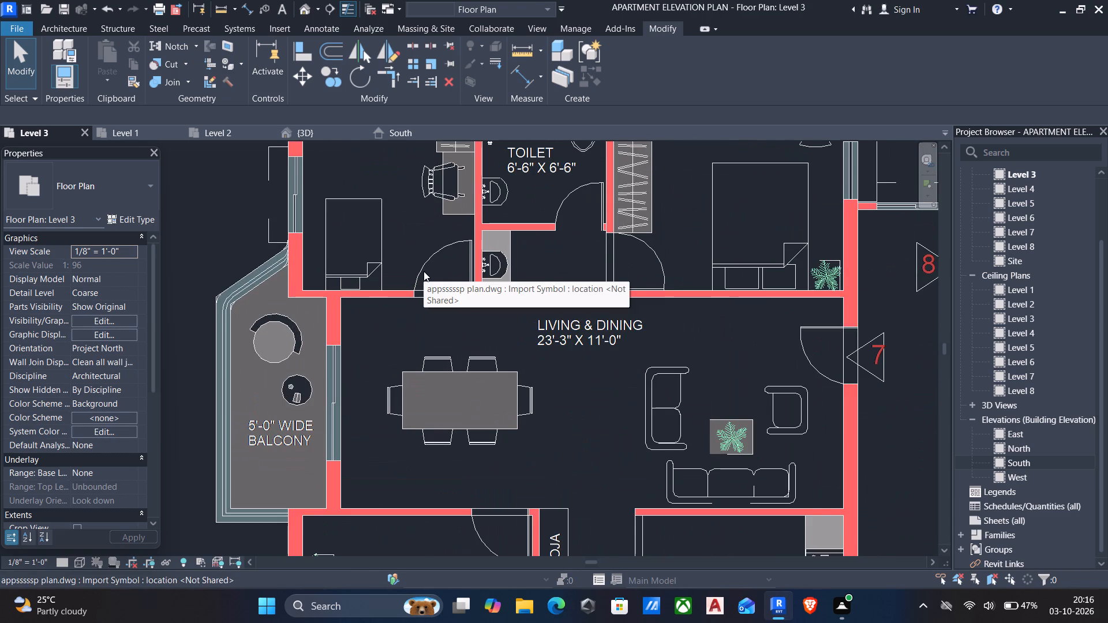
type("dr")
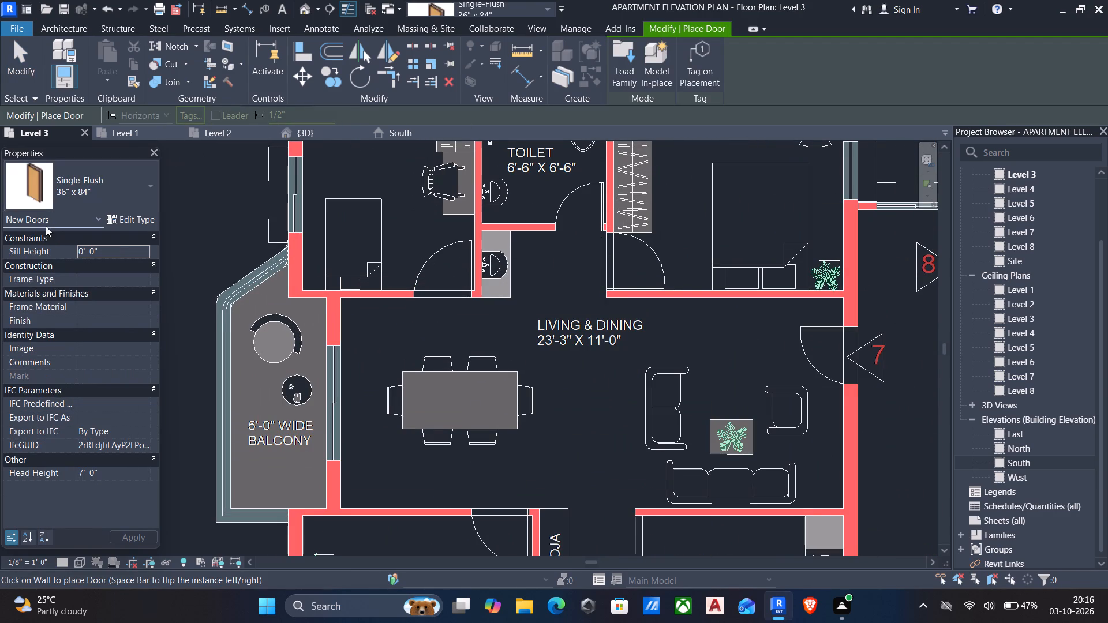
left_click(622, 59)
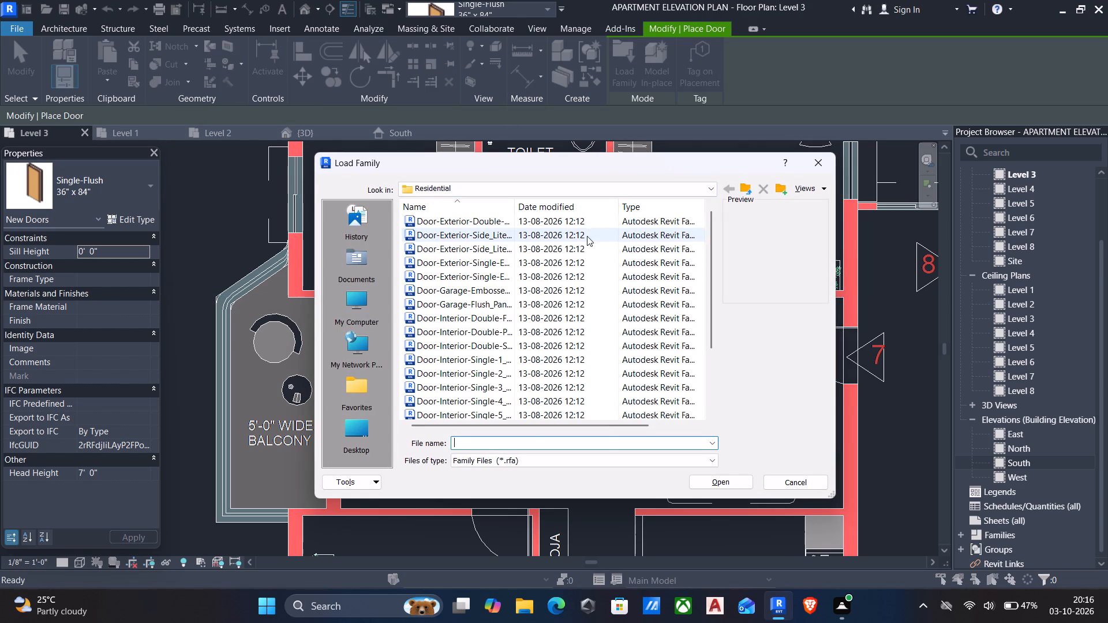
left_click(589, 227)
key("Down")
key("Down")
key("Down")
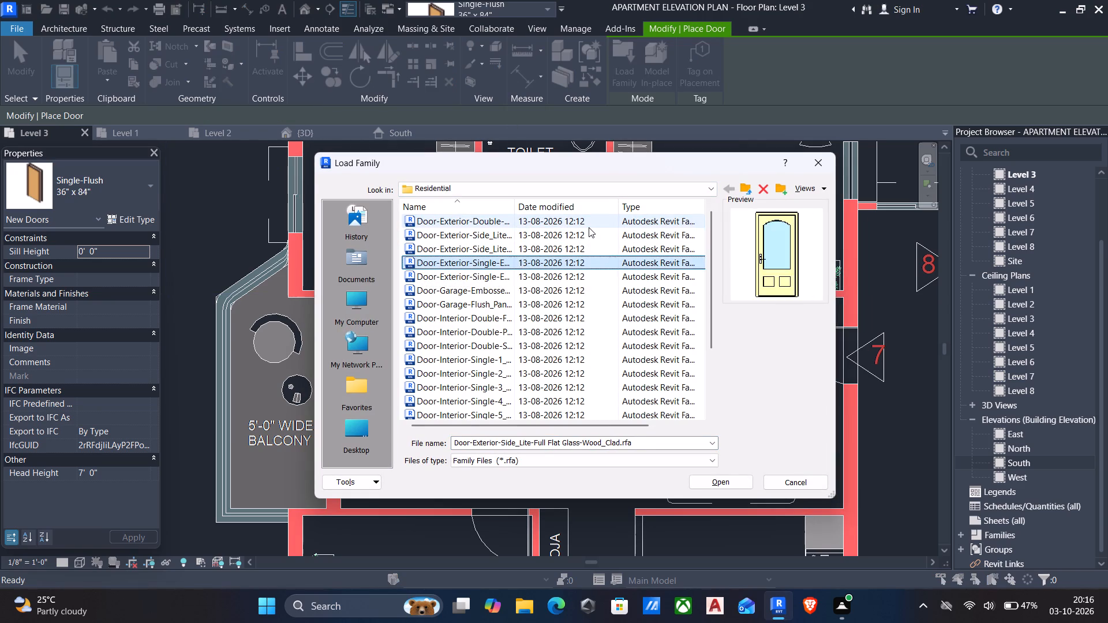
key("Down")
key("Down")
key("Down")
key("Down")
key("Down")
key("Down")
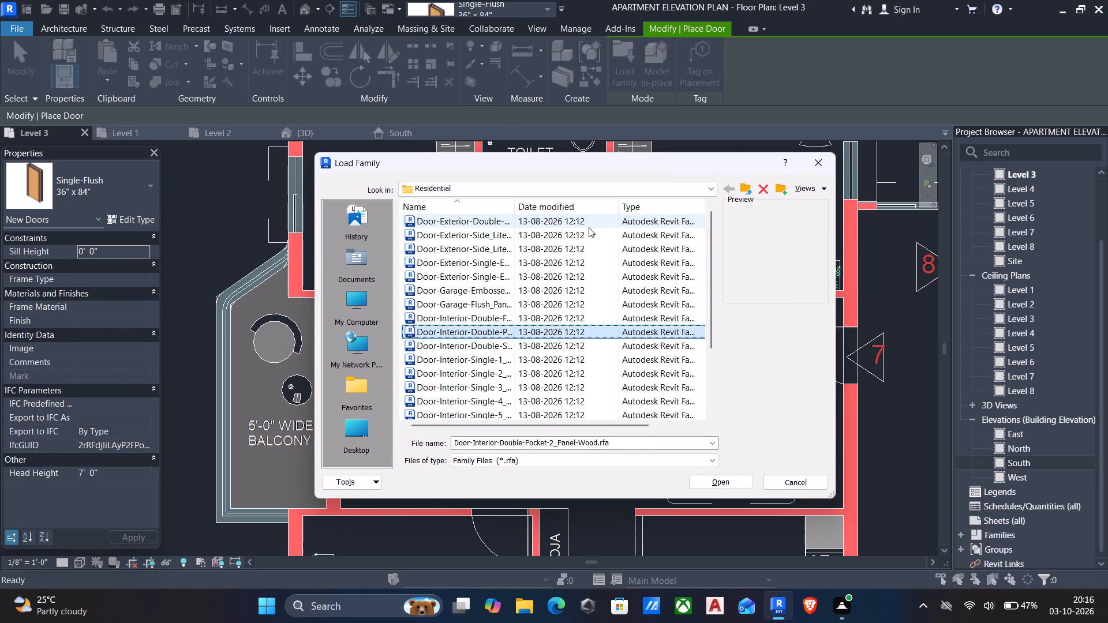
key("Down")
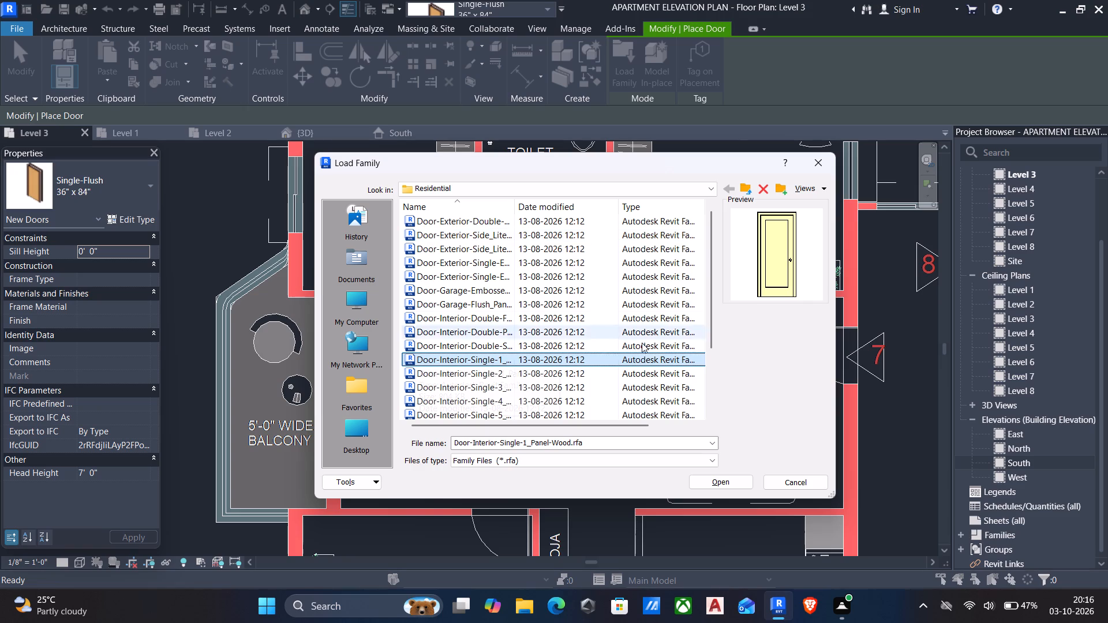
left_click(718, 482)
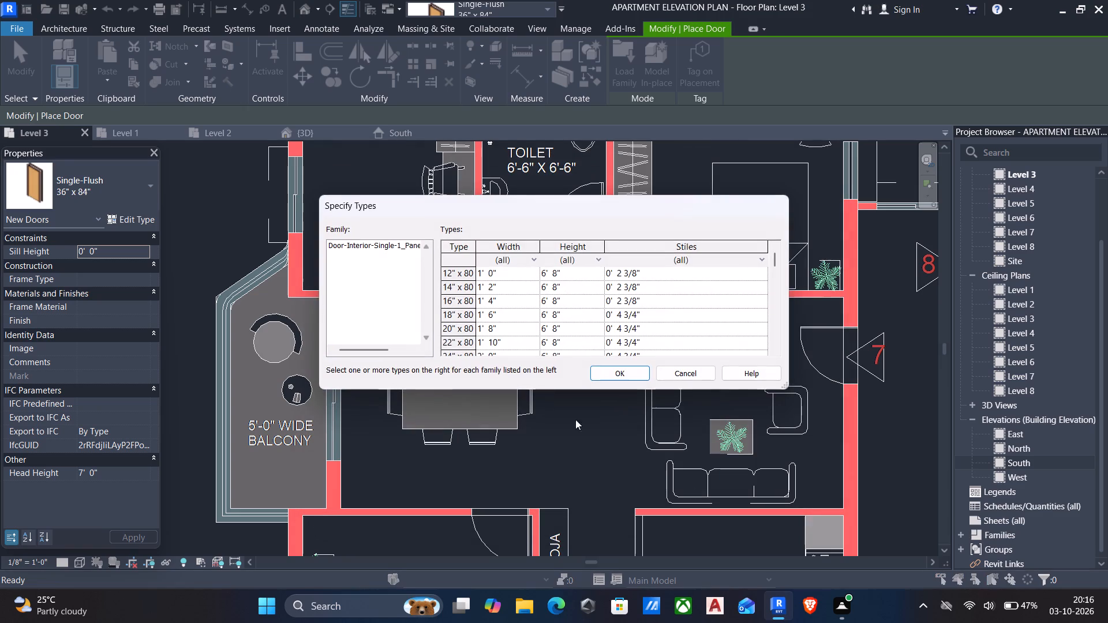
scroll(555, 322, "down", 5)
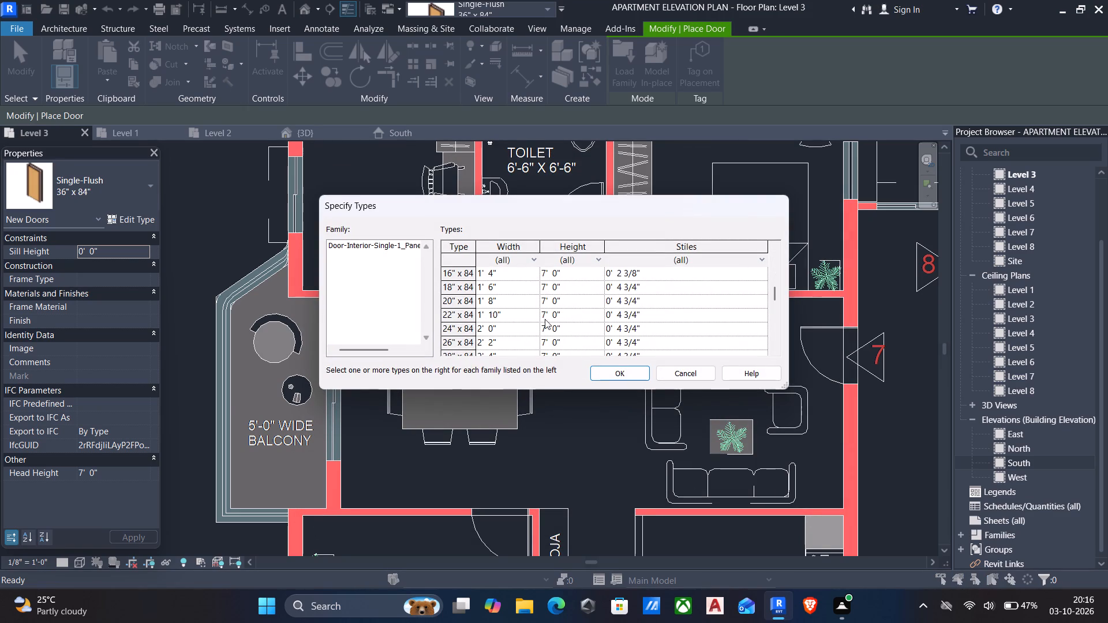
scroll(540, 326, "down", 3)
left_click(544, 289)
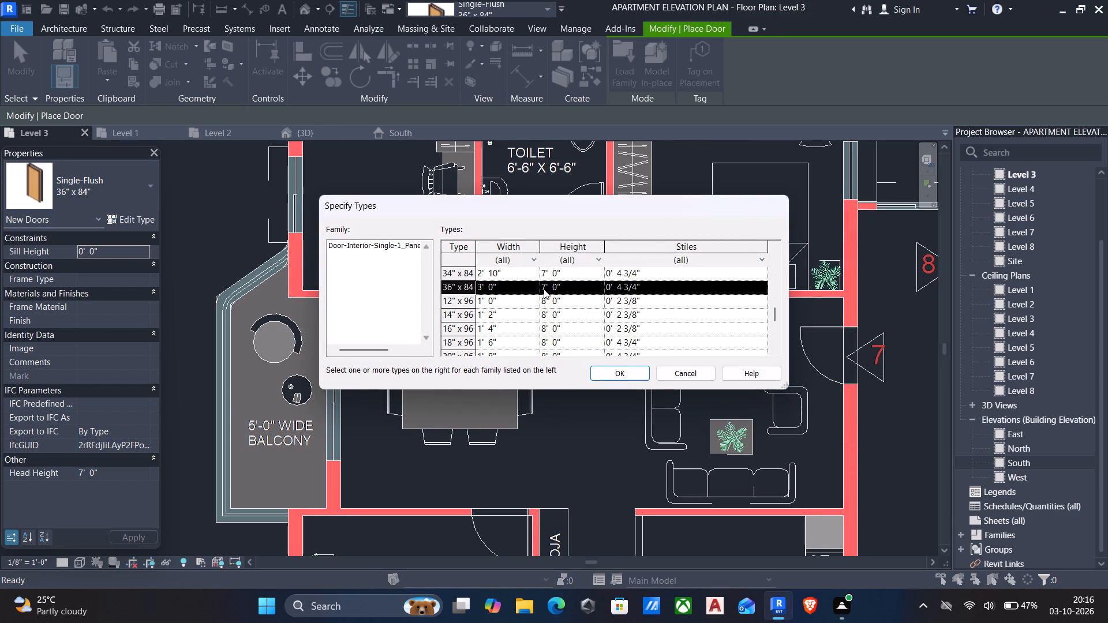
left_click(622, 369)
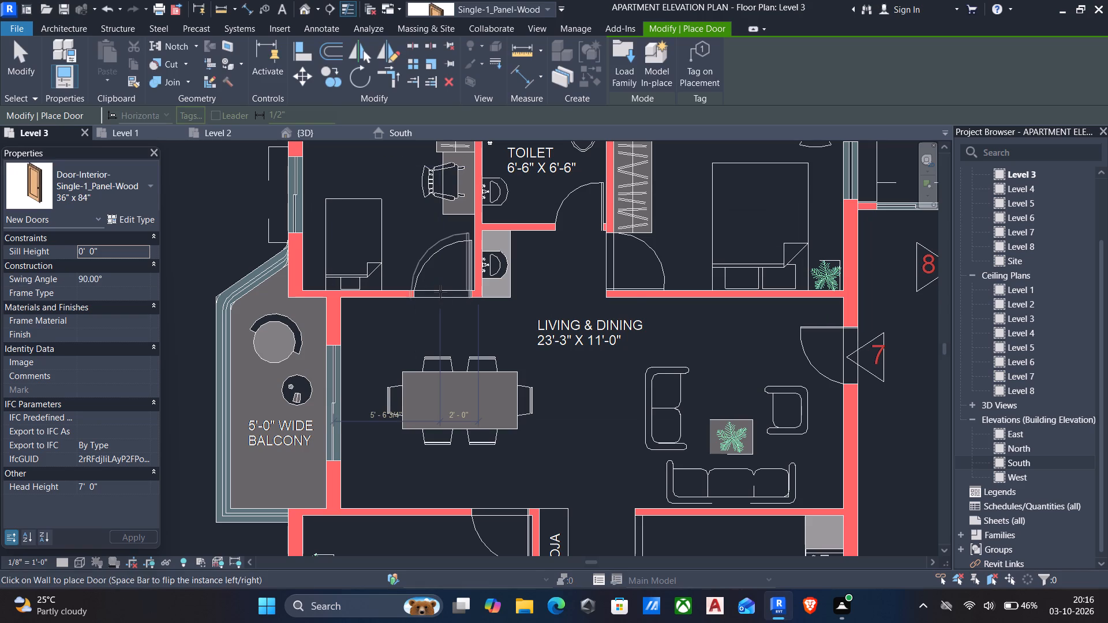
Place 36" x 84" doors in the Study and Bedroom-1 openings of unit 7, following the swings in the imported drawing.
scroll(443, 291, "up", 3)
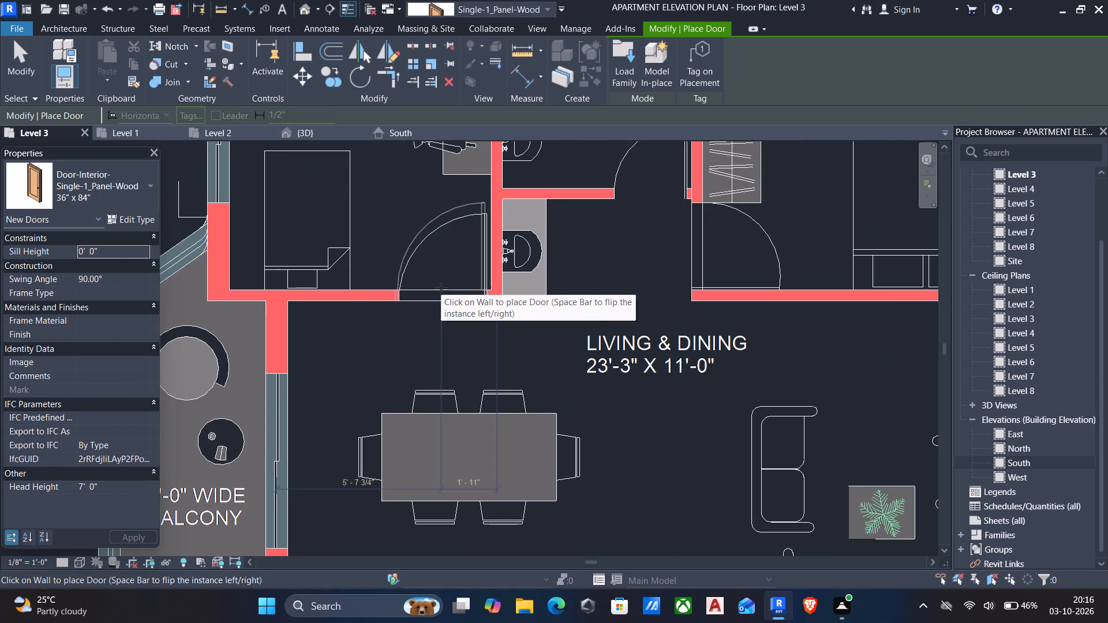
left_click(442, 288)
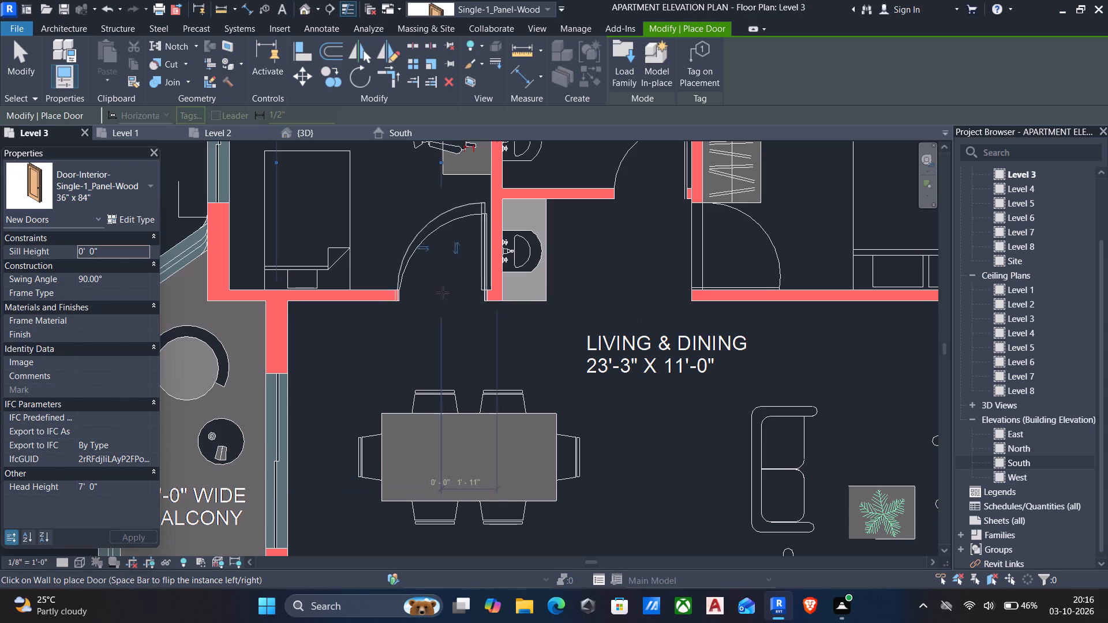
scroll(443, 294, "down", 4)
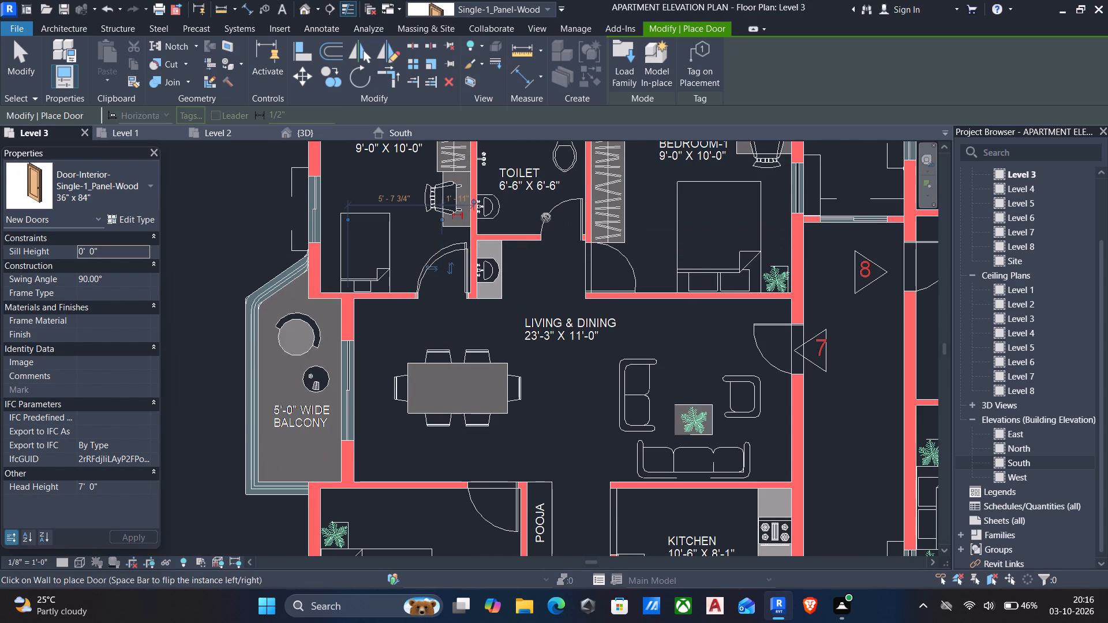
left_click(592, 267)
scroll(605, 292, "up", 4)
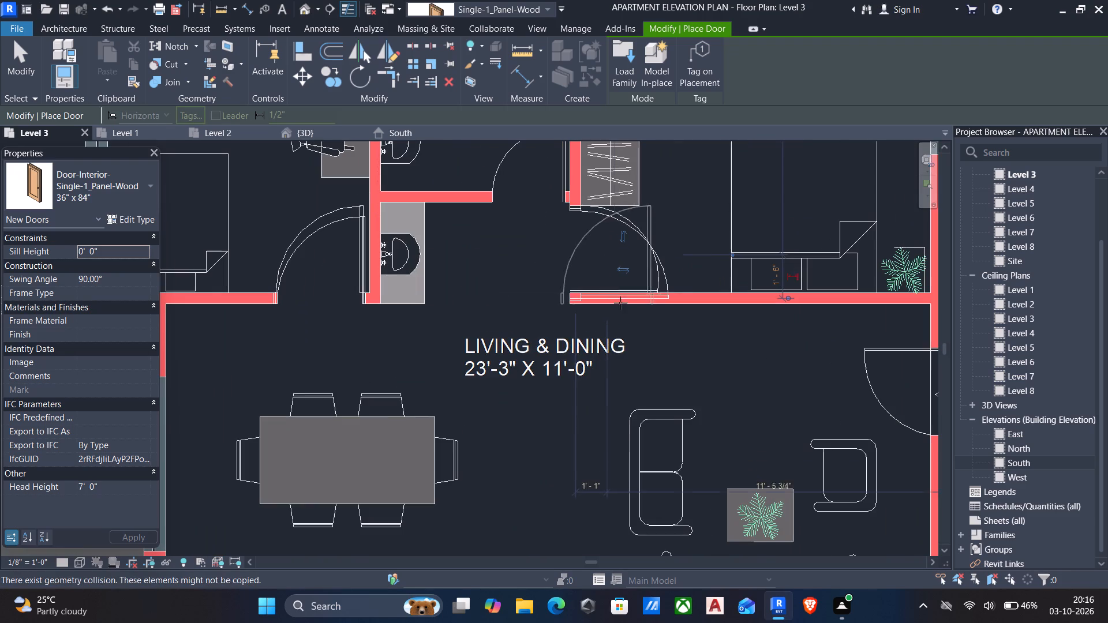
key("Escape")
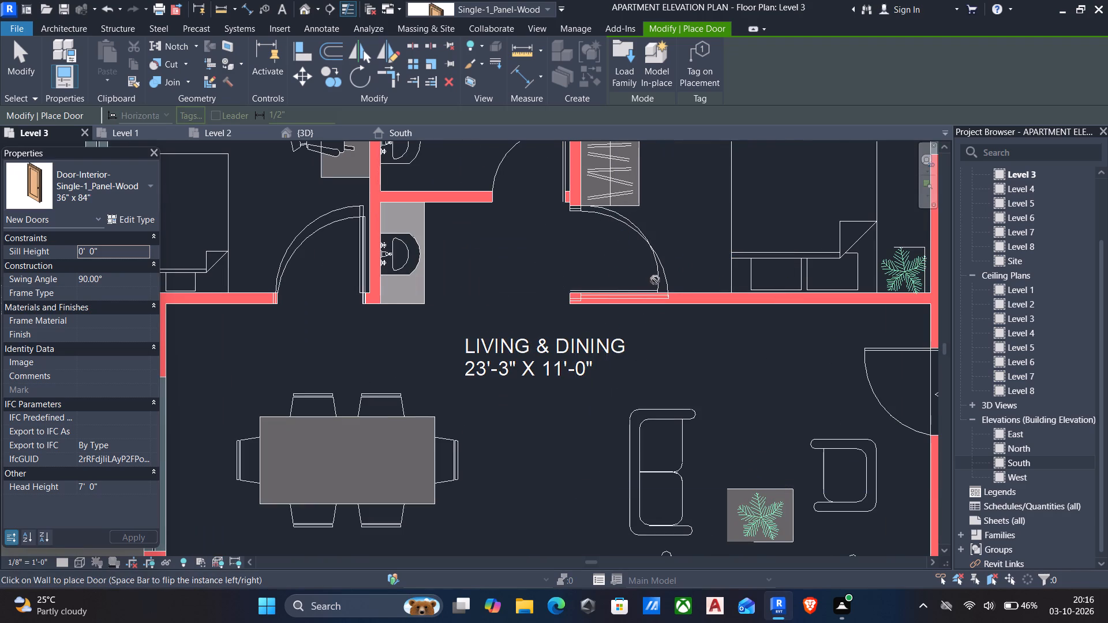
key("Escape")
Nudge the Bedroom-1 door upward along its wall toward the door opening in the imported drawing.
left_click(660, 278)
scroll(619, 307, "up", 5)
key("Up")
key("Up")
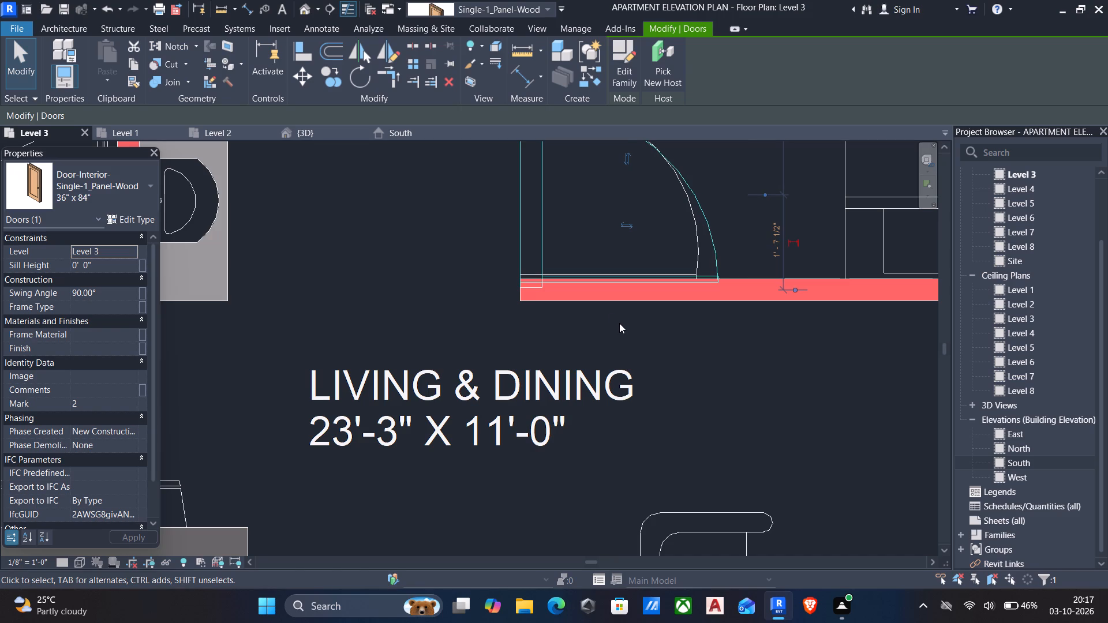
middle_click_drag(619, 324, 610, 362)
key("Up")
scroll(608, 361, "down", 2)
middle_click_drag(602, 366, 593, 397)
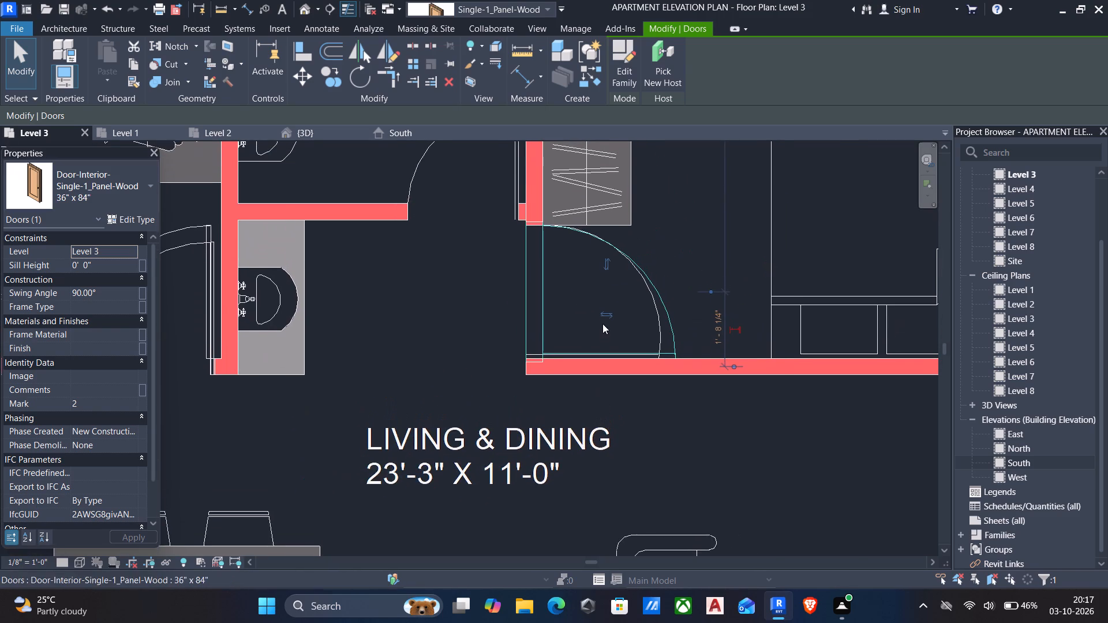
Create a similar 36" x 84" door at unit 7's main entrance into the Living & Dining room.
scroll(602, 323, "down", 3)
type("cs")
scroll(638, 343, "down", 1)
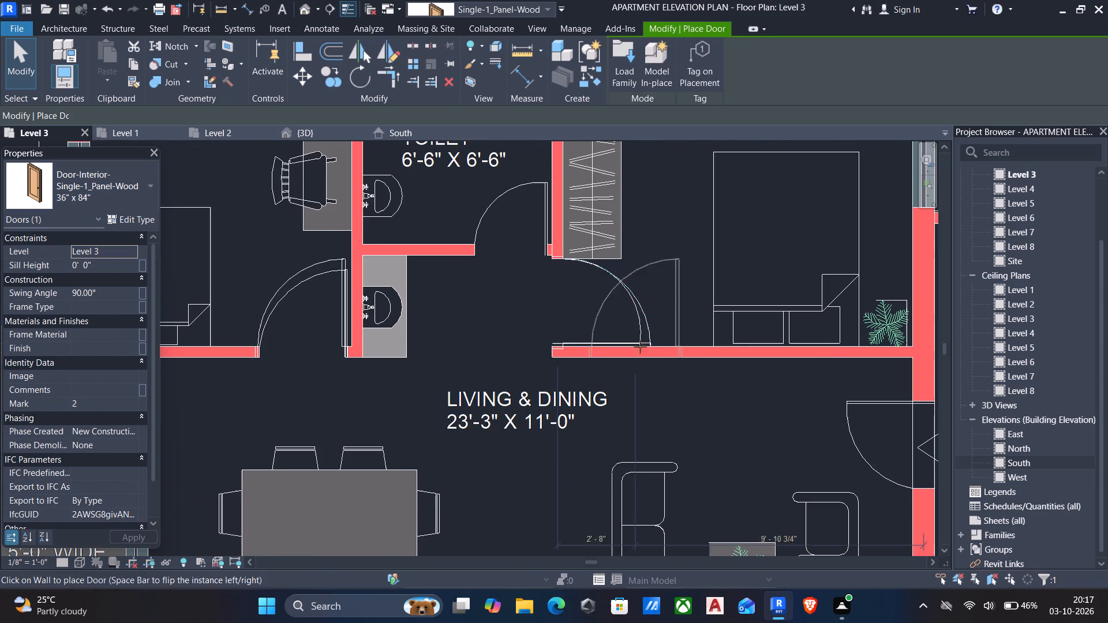
scroll(640, 347, "down", 2)
middle_click_drag(643, 356, 641, 302)
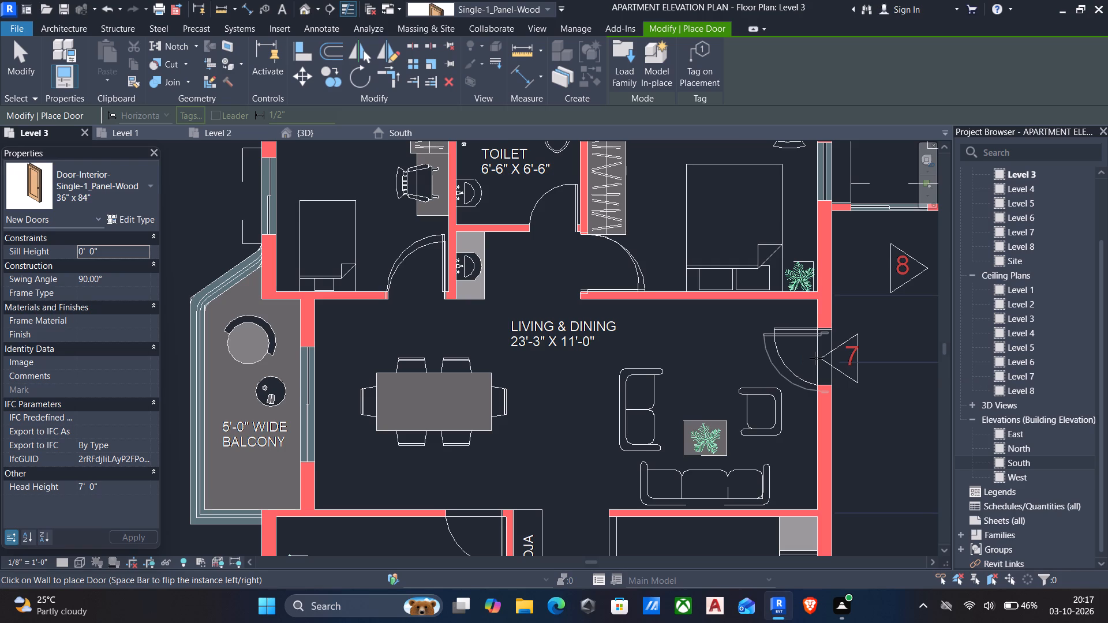
left_click(816, 358)
Place a 36" x 84" door in the M-Bedroom opening beside the Pooja, flipping its hinge side to match the drawing.
scroll(816, 358, "down", 4)
middle_click_drag(799, 392, 769, 348)
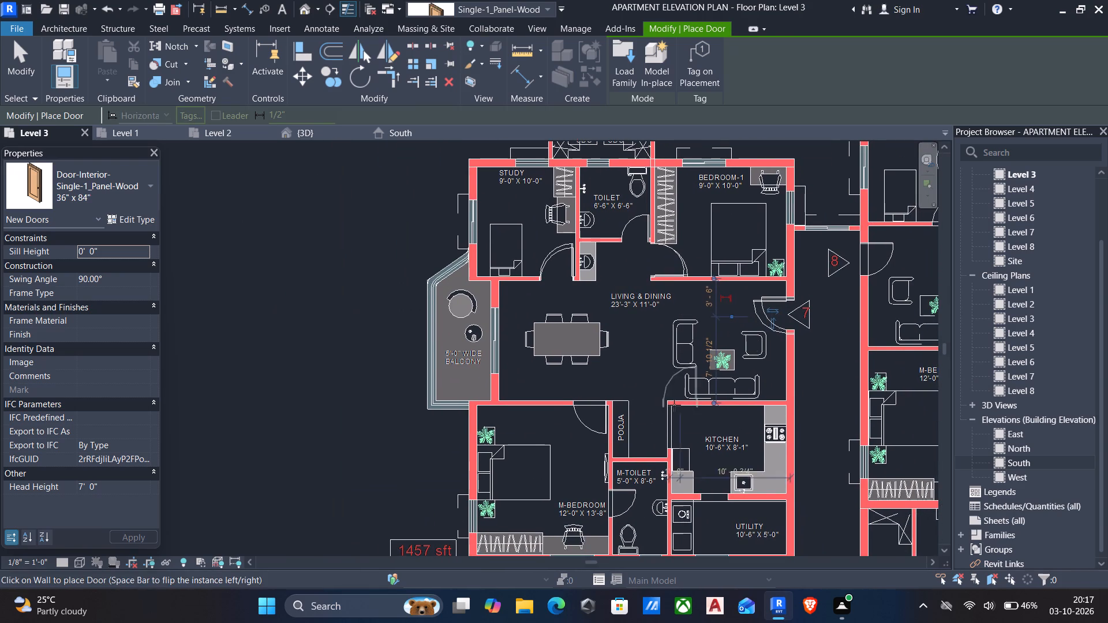
middle_click_drag(669, 408, 654, 367)
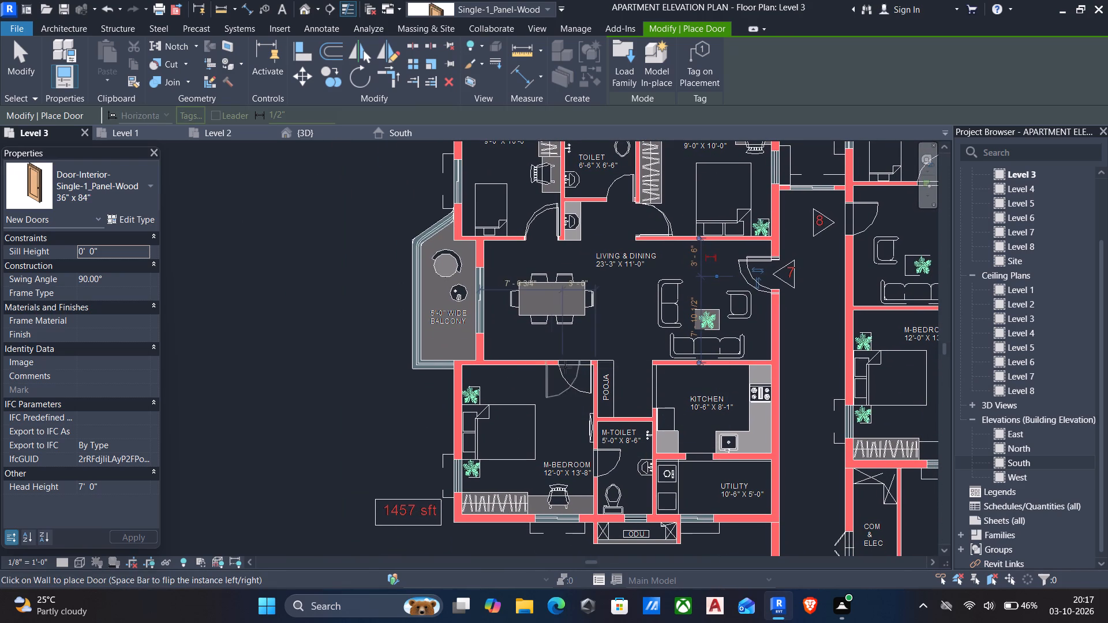
key("space")
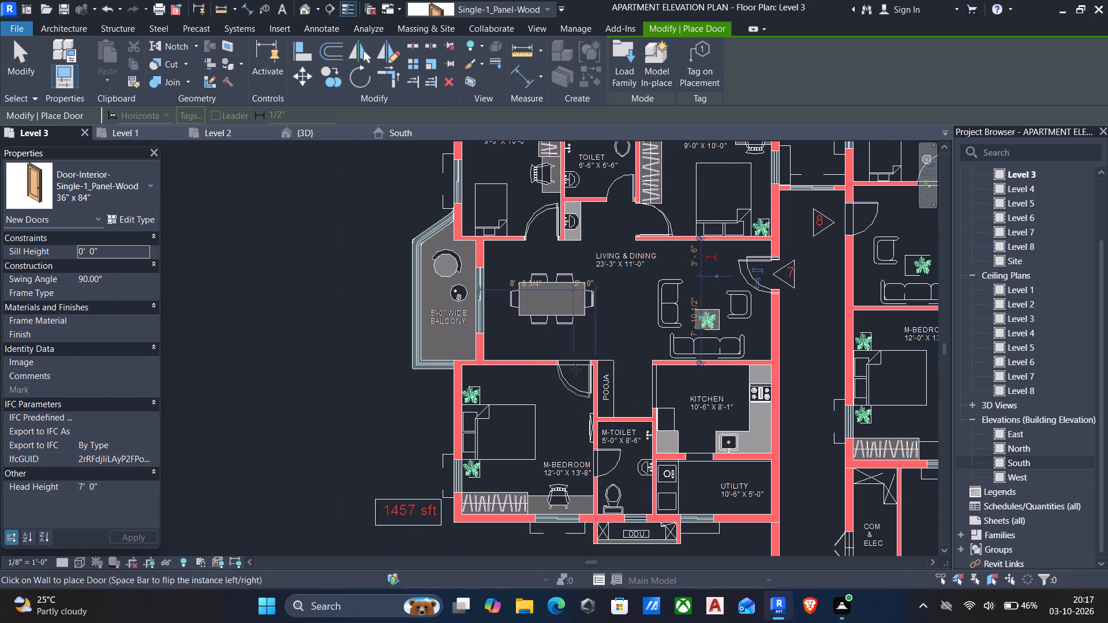
left_click(575, 370)
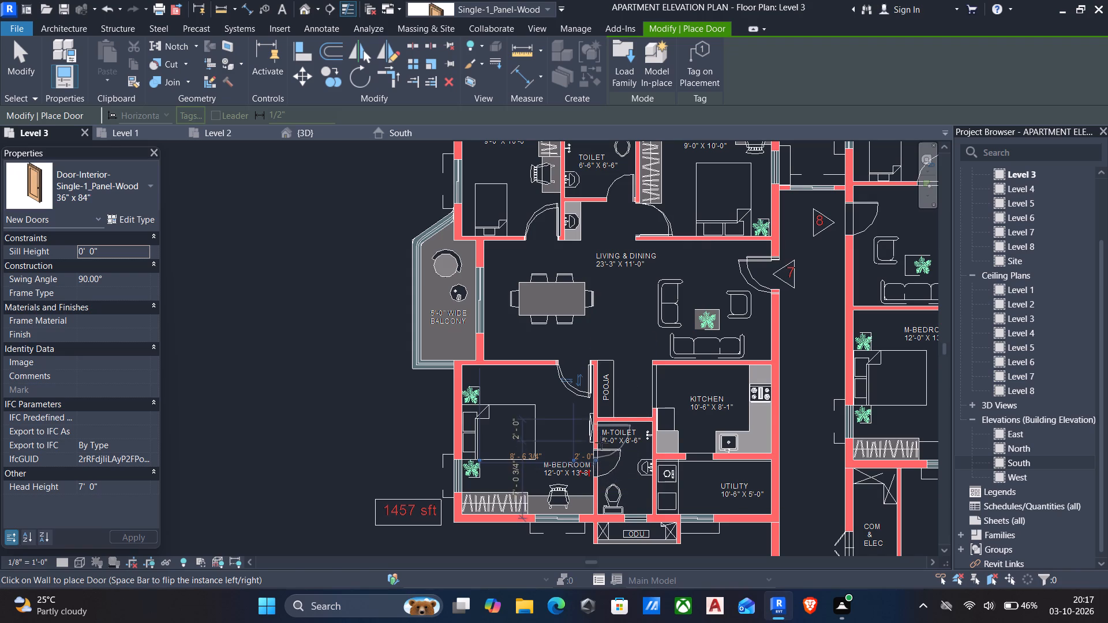
Duplicate the 36" x 84" door type under the name 2'6" x 7' door.
middle_click_drag(602, 389, 443, 342)
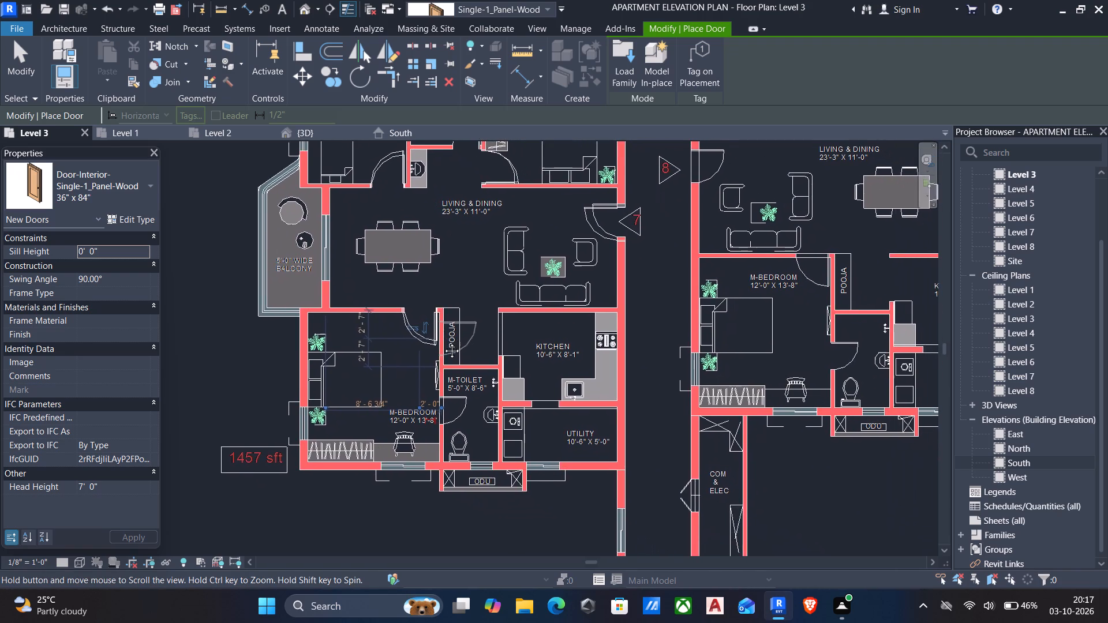
middle_click_drag(443, 342, 441, 423)
scroll(446, 425, "down", 2)
middle_click_drag(458, 412, 503, 371)
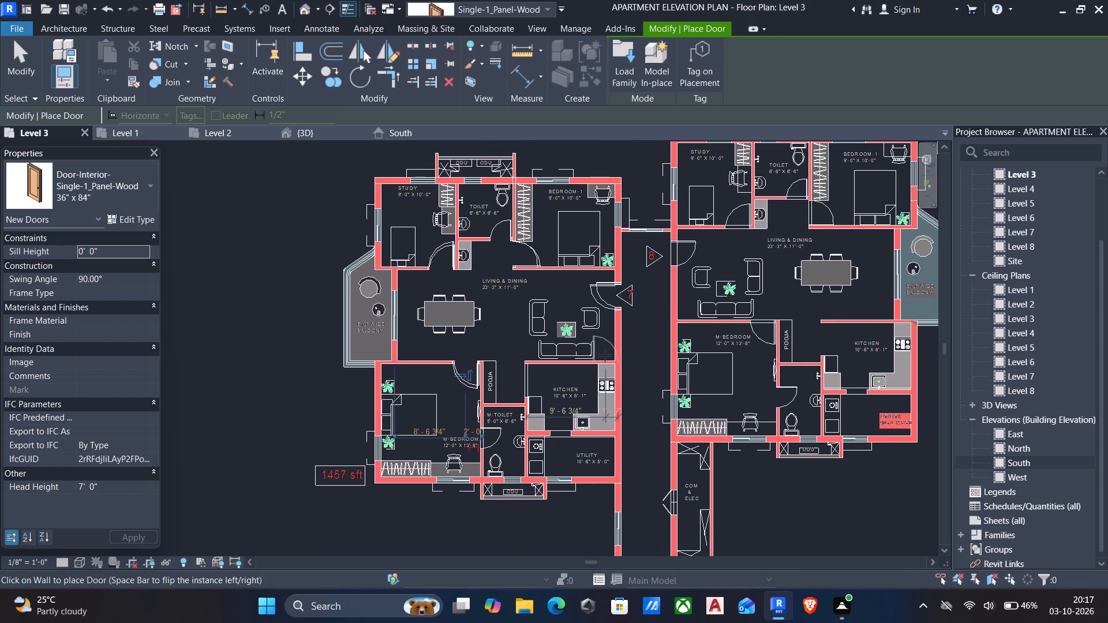
left_click(126, 216)
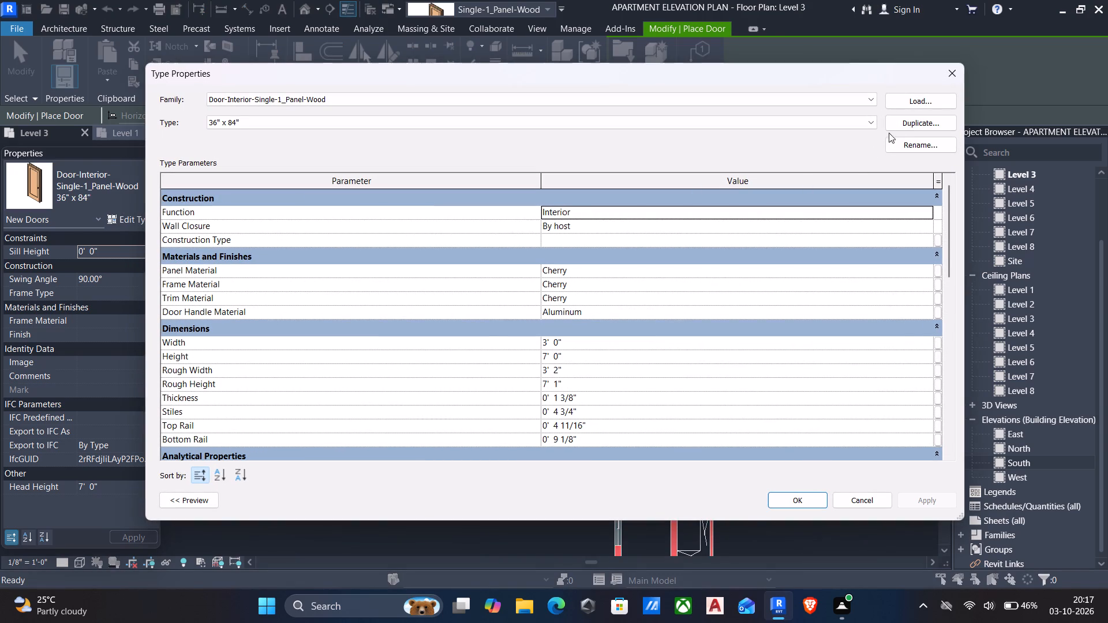
left_click(905, 125)
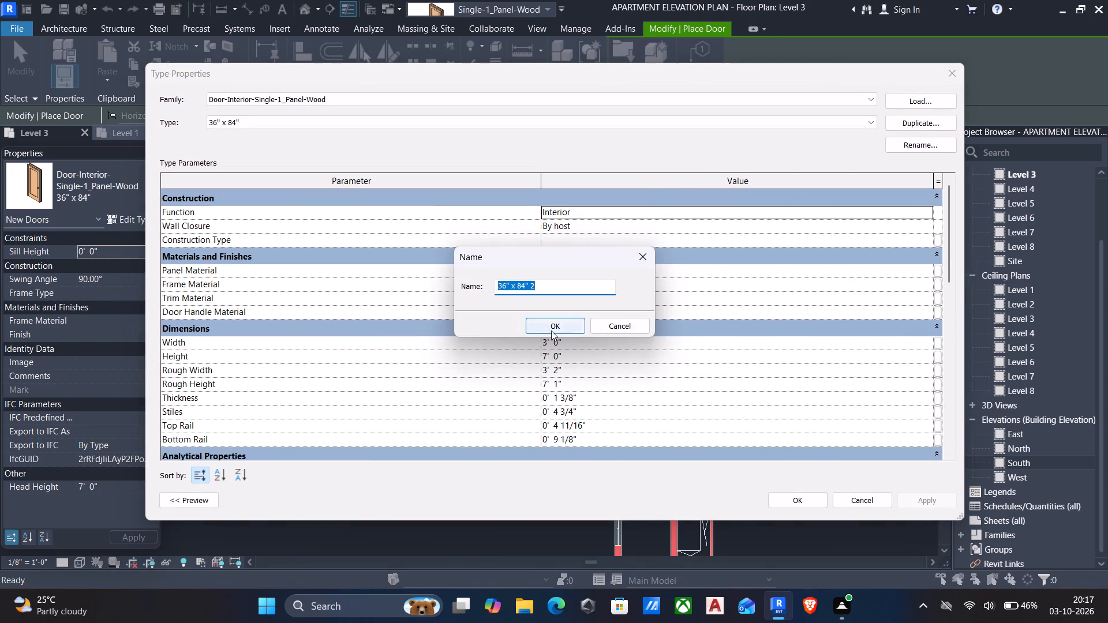
key("BackSpace")
key("2")
key("apostrophe")
key("6")
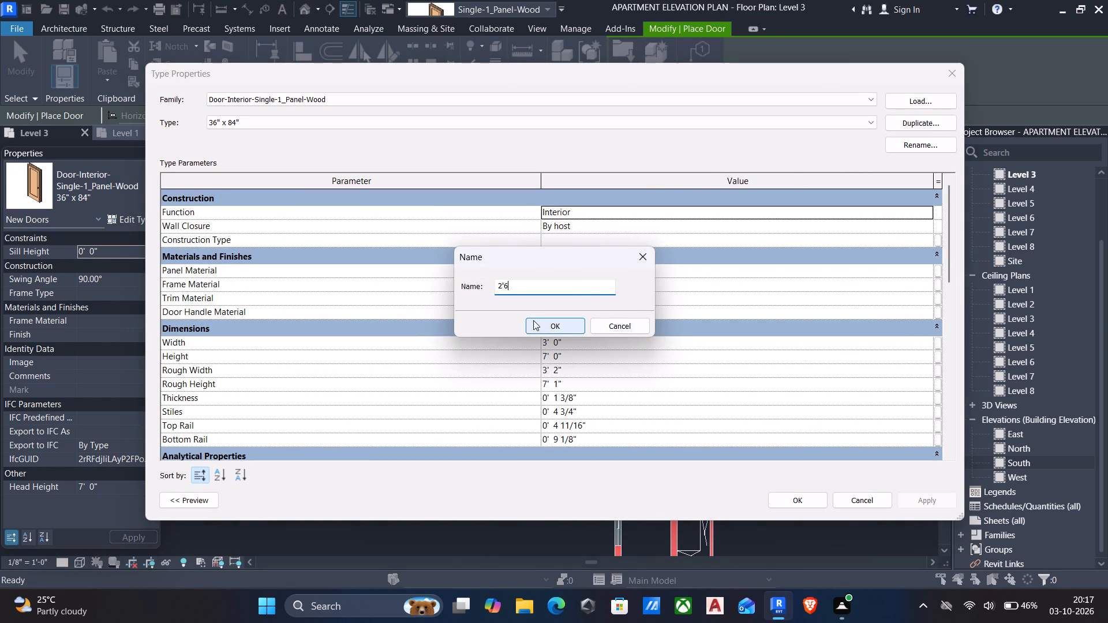
key("shift+quotedbl")
key("space")
type("x 3")
key("BackSpace")
type("7' dp")
key("BackSpace")
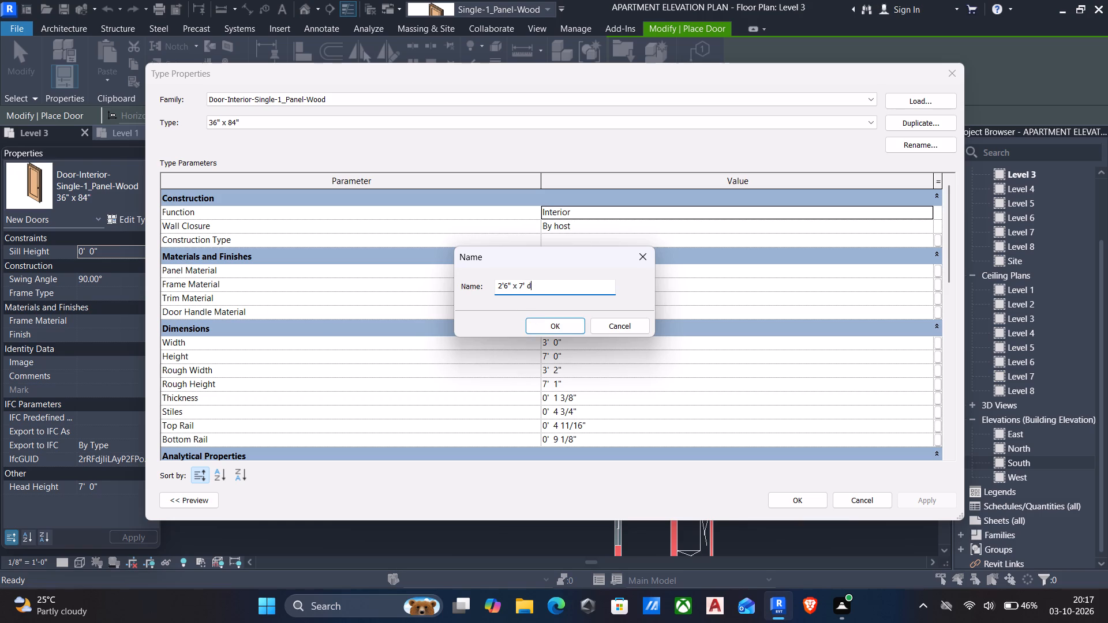
type("oor")
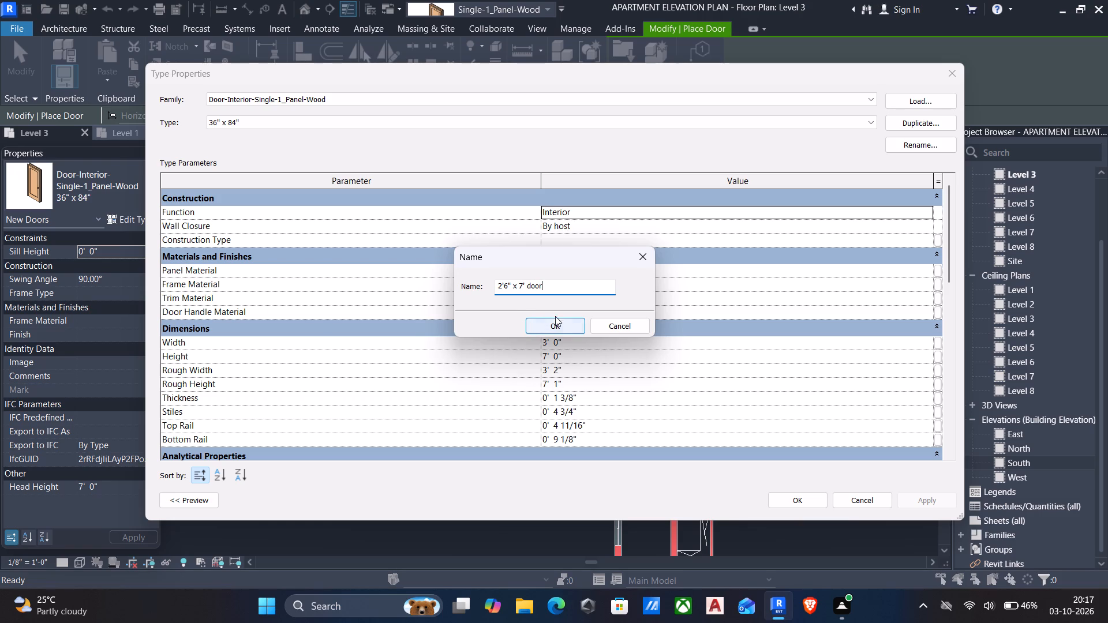
left_click(563, 327)
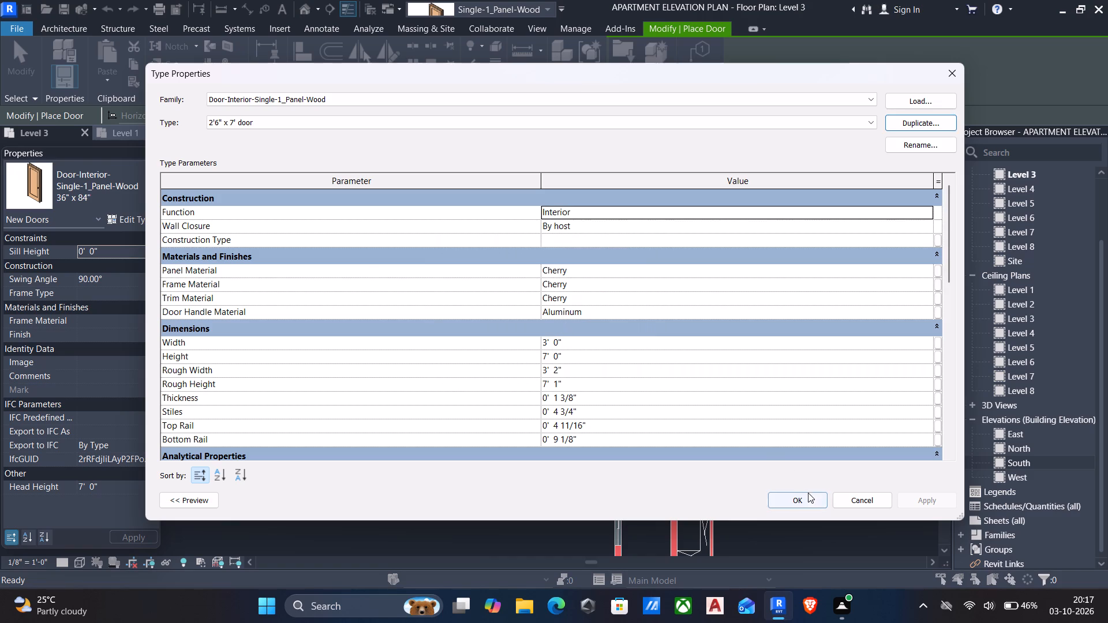
left_click(807, 493)
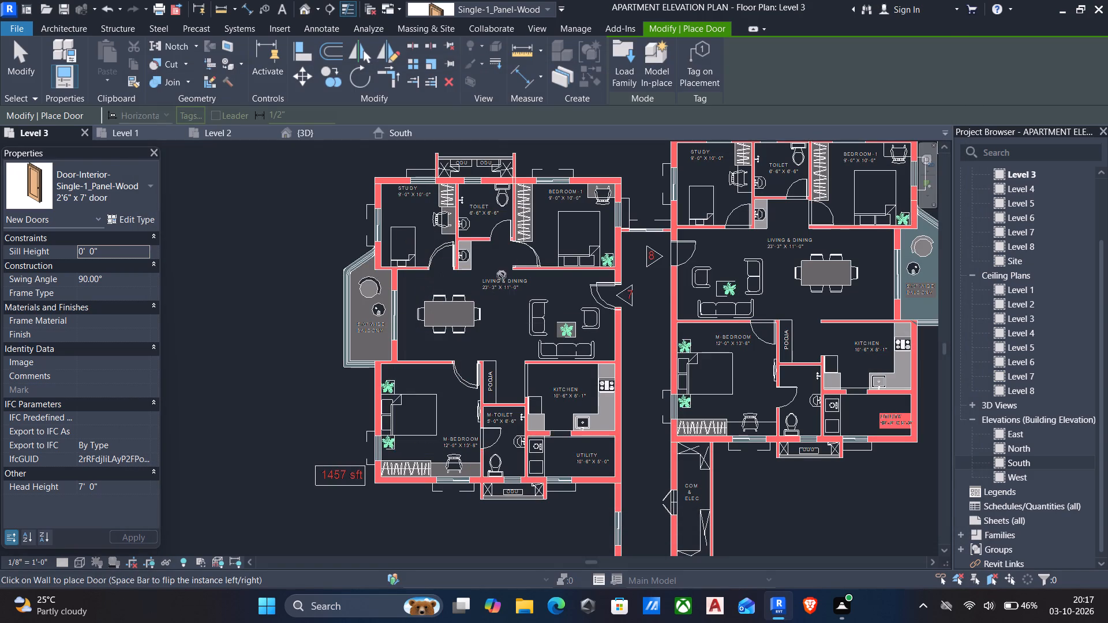
Stretch the free end of the 4.5" toilet wall across the toilet's door opening toward the Bedroom-1 wall.
scroll(507, 233, "up", 4)
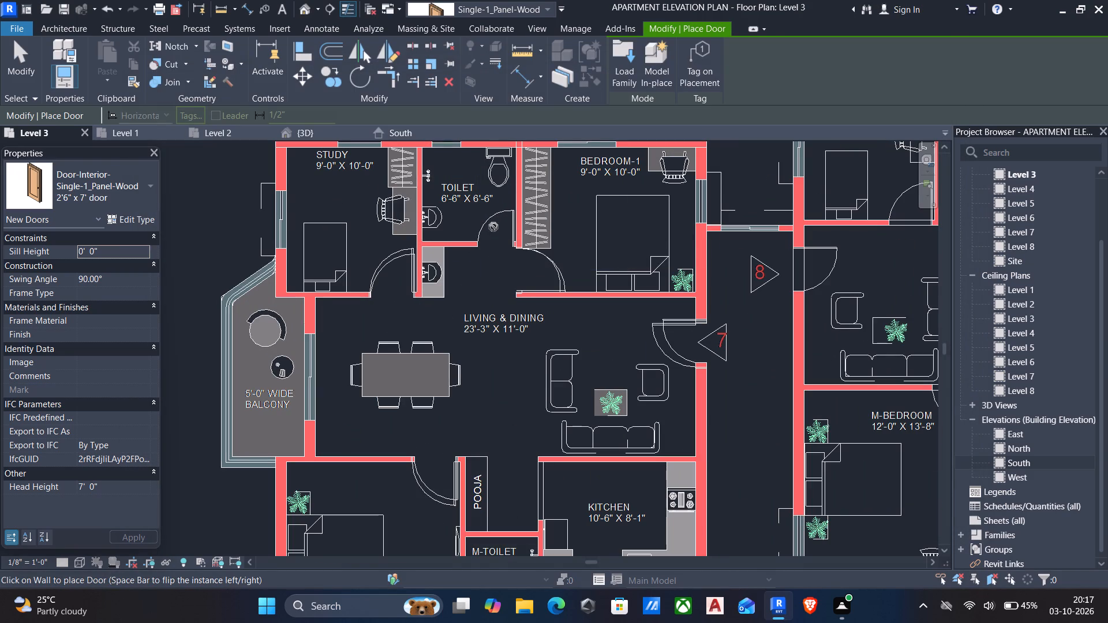
key("Escape")
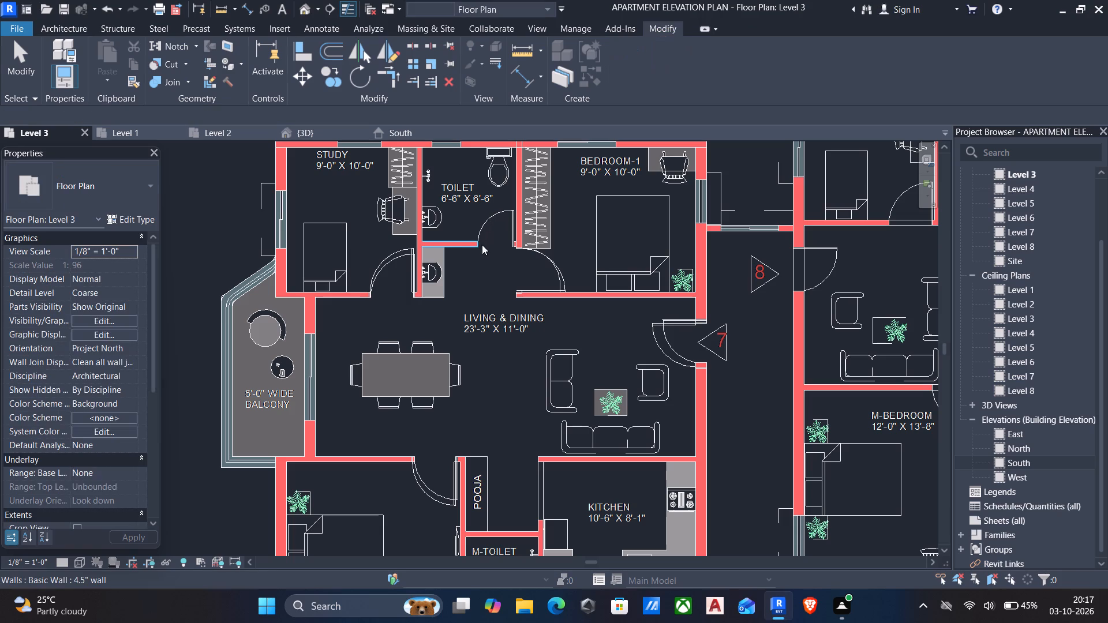
left_click(466, 243)
key("Escape")
scroll(474, 248, "up", 5)
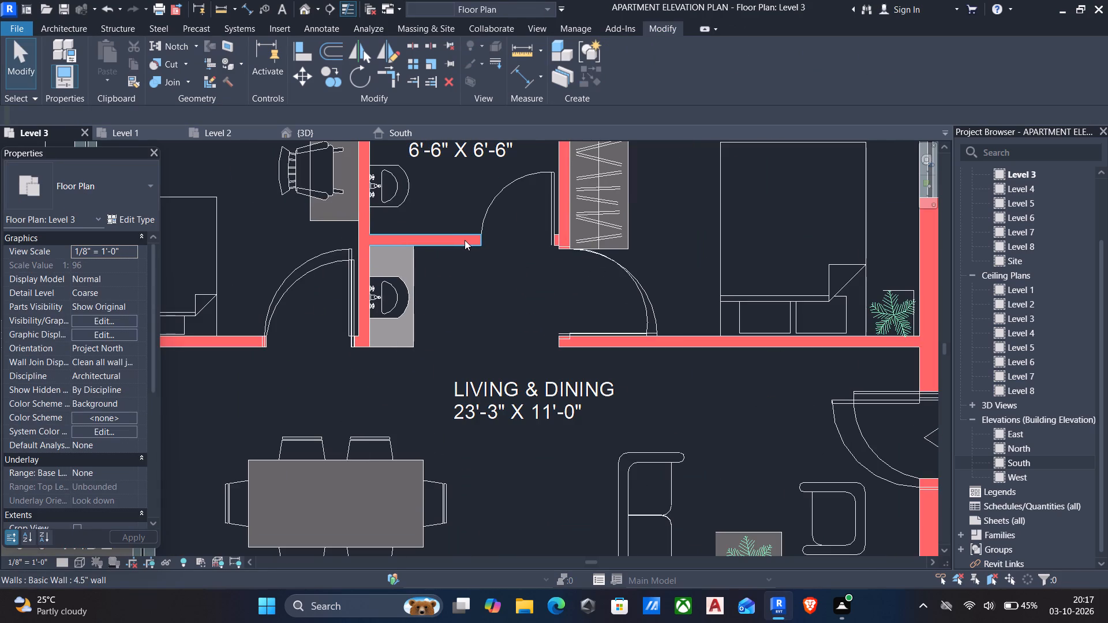
left_click(465, 240)
left_click_drag(482, 247, 493, 247)
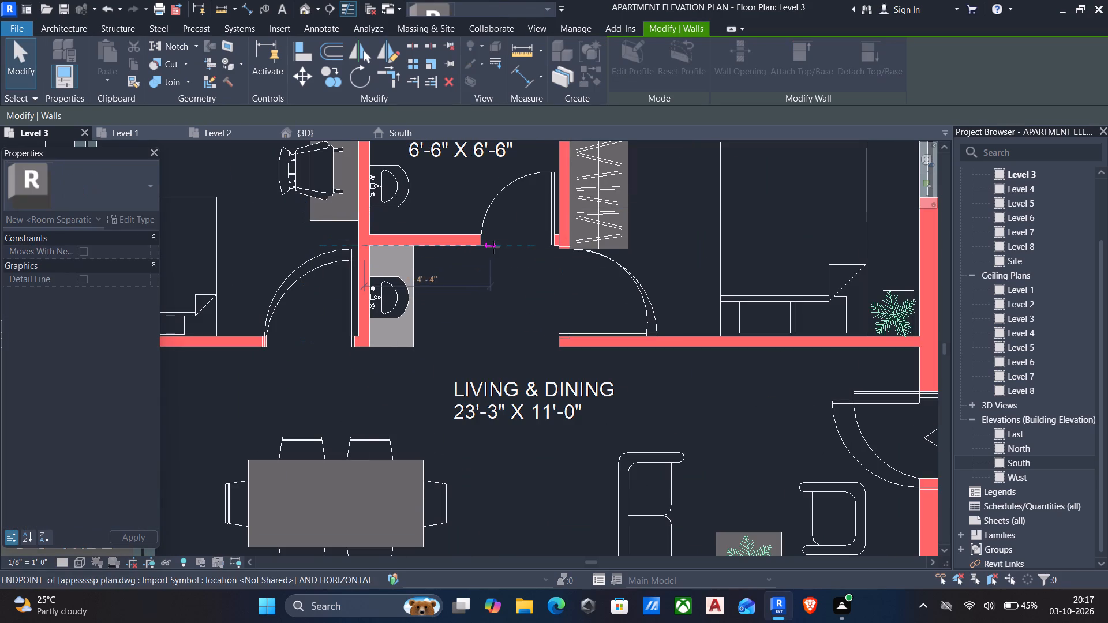
left_click_drag(493, 247, 549, 245)
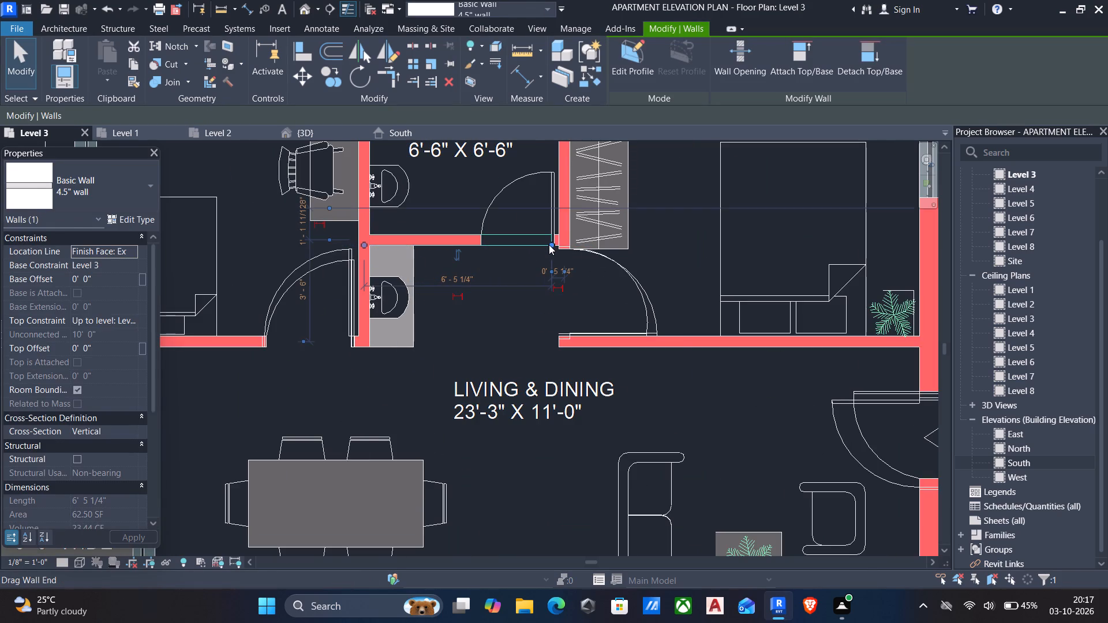
key("Escape")
Align the end of the stretched toilet wall with the near face of the Bedroom-1 wall to close the gap.
scroll(539, 247, "up", 8)
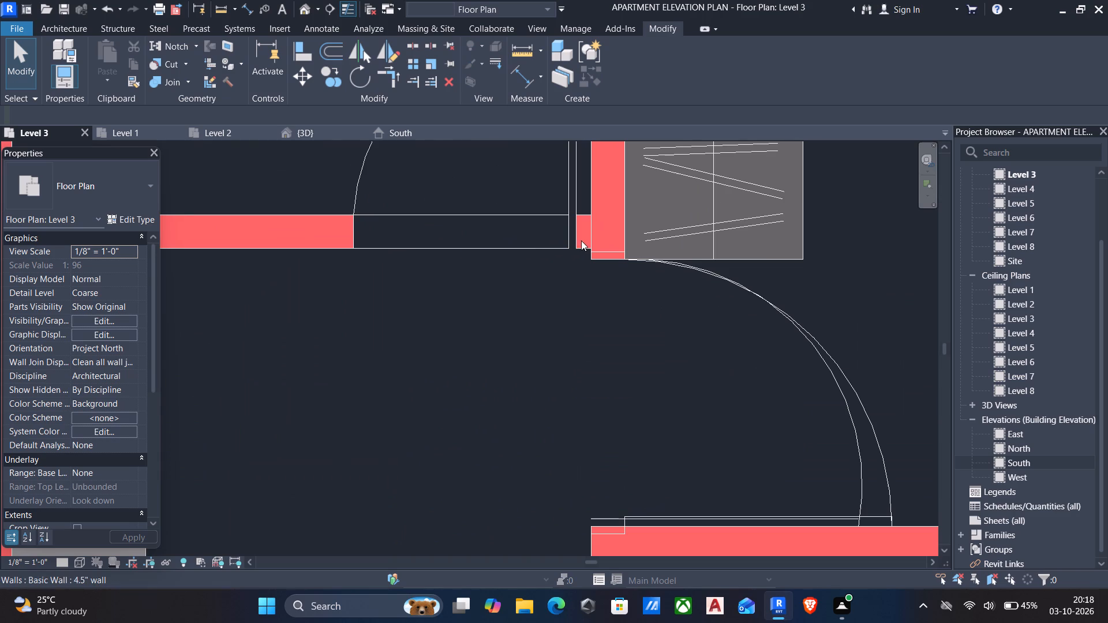
left_click(596, 244)
key("Escape")
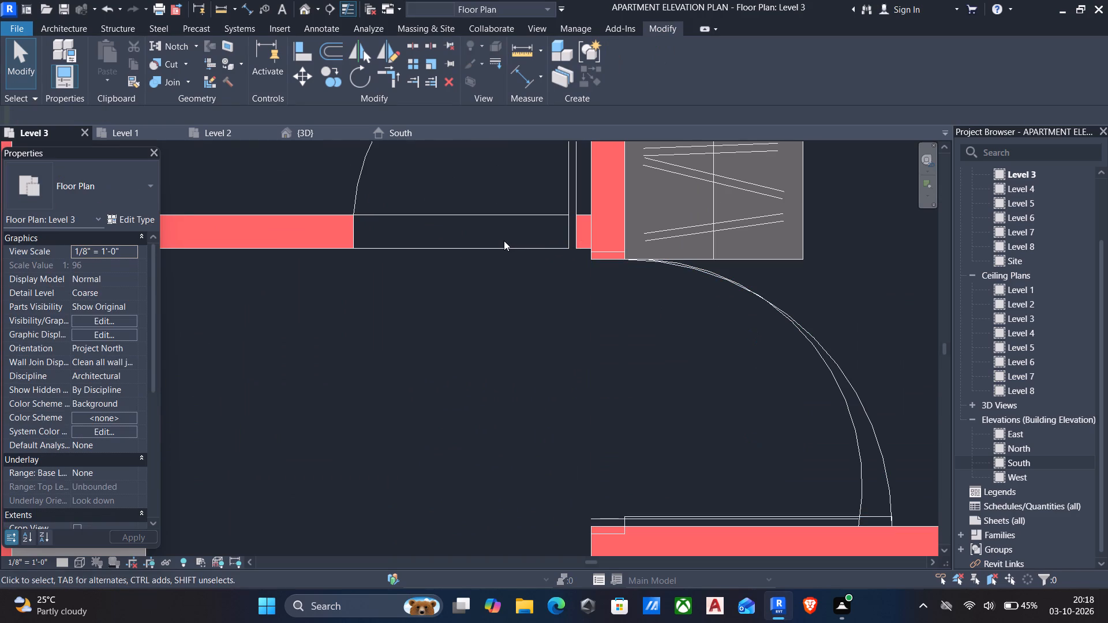
type("al")
left_click(588, 213)
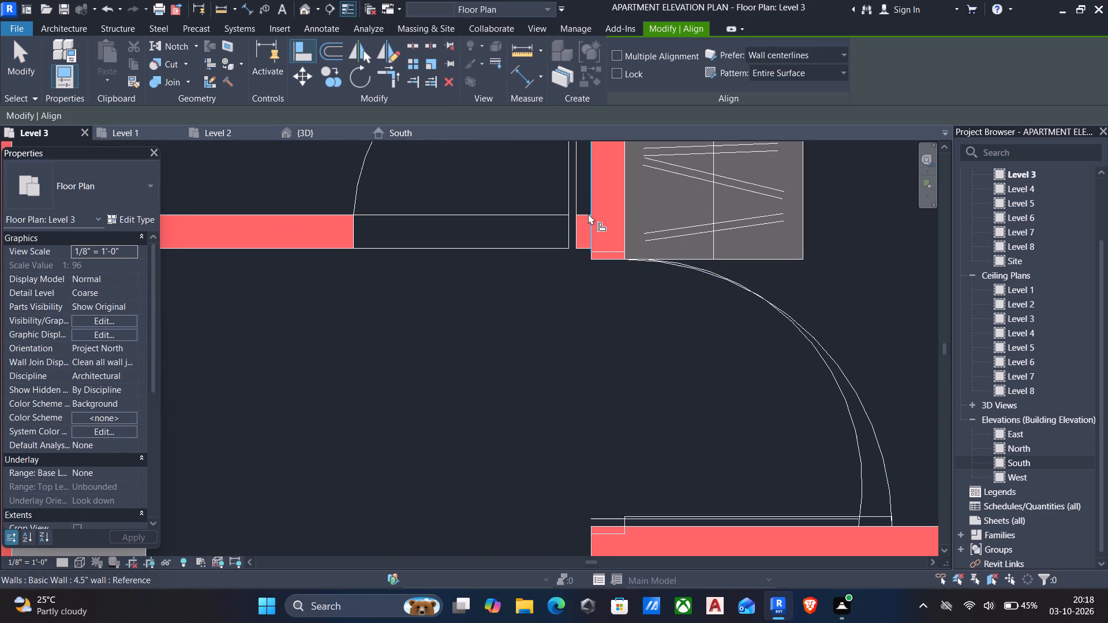
left_click(563, 237)
scroll(562, 242, "down", 4)
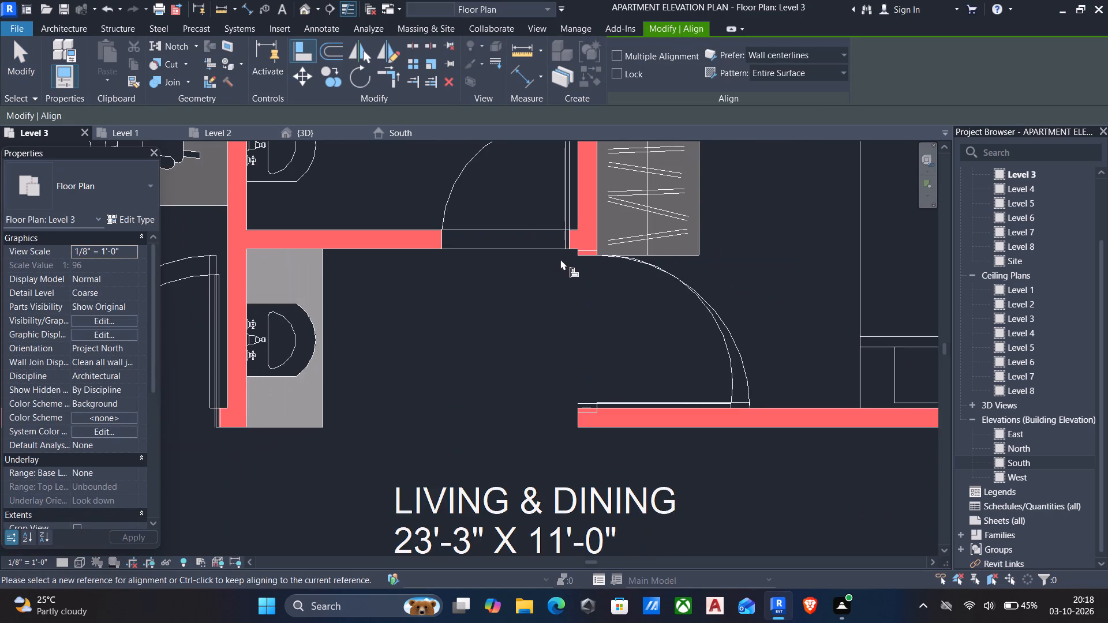
key("Escape")
left_click(564, 250)
key("Escape")
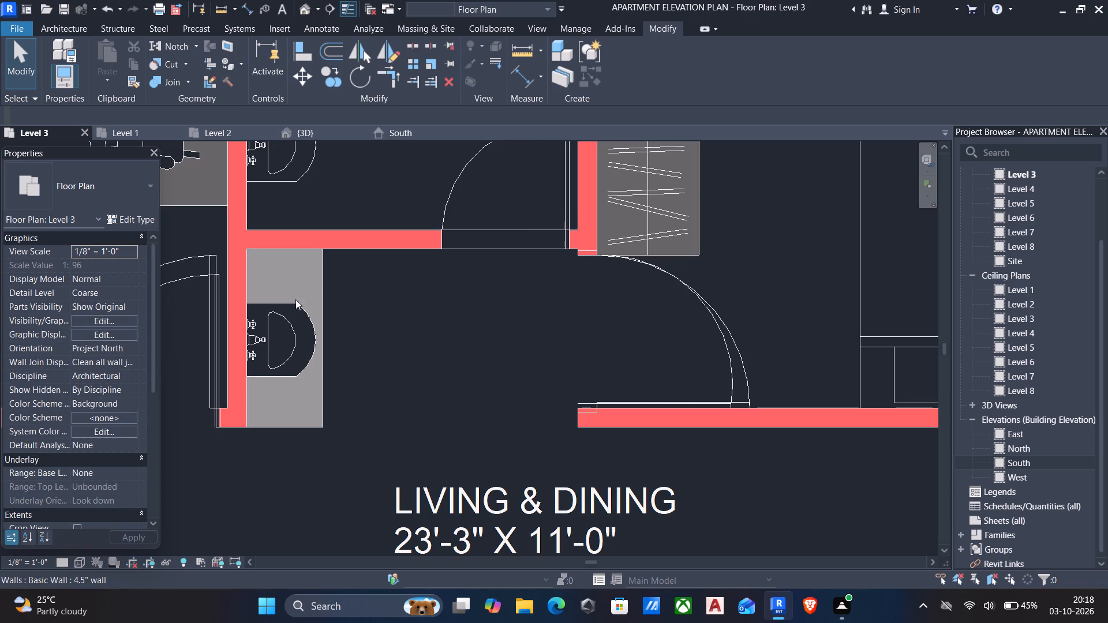
Set the Level 3 floor plan's visual style to Shaded and select the toilet wall to check its extent.
scroll(237, 373, "down", 1)
left_click(75, 563)
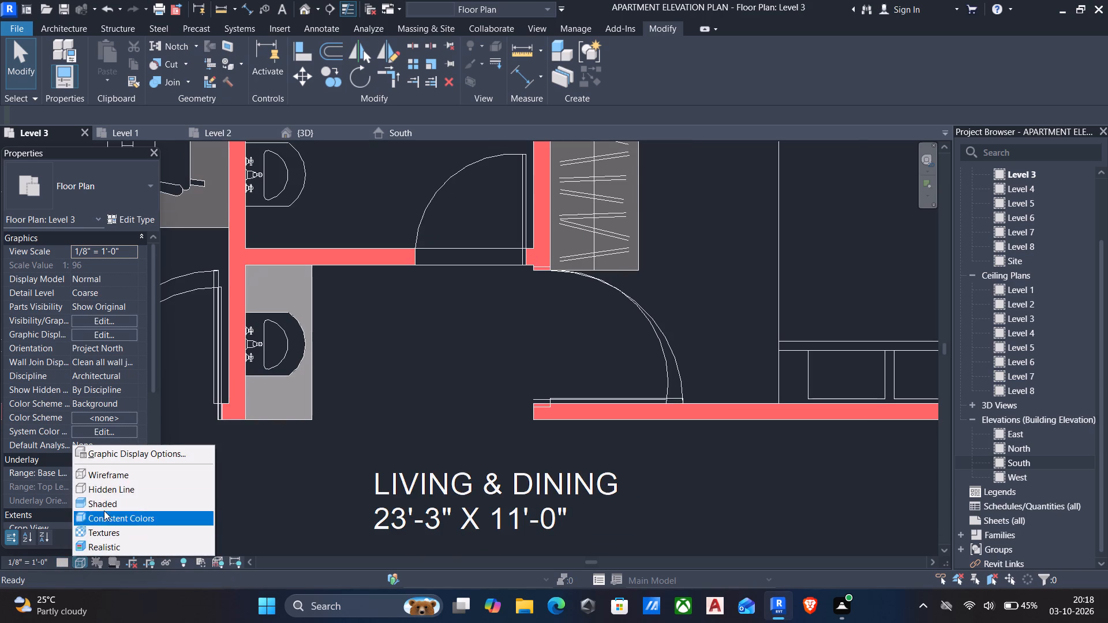
left_click(99, 501)
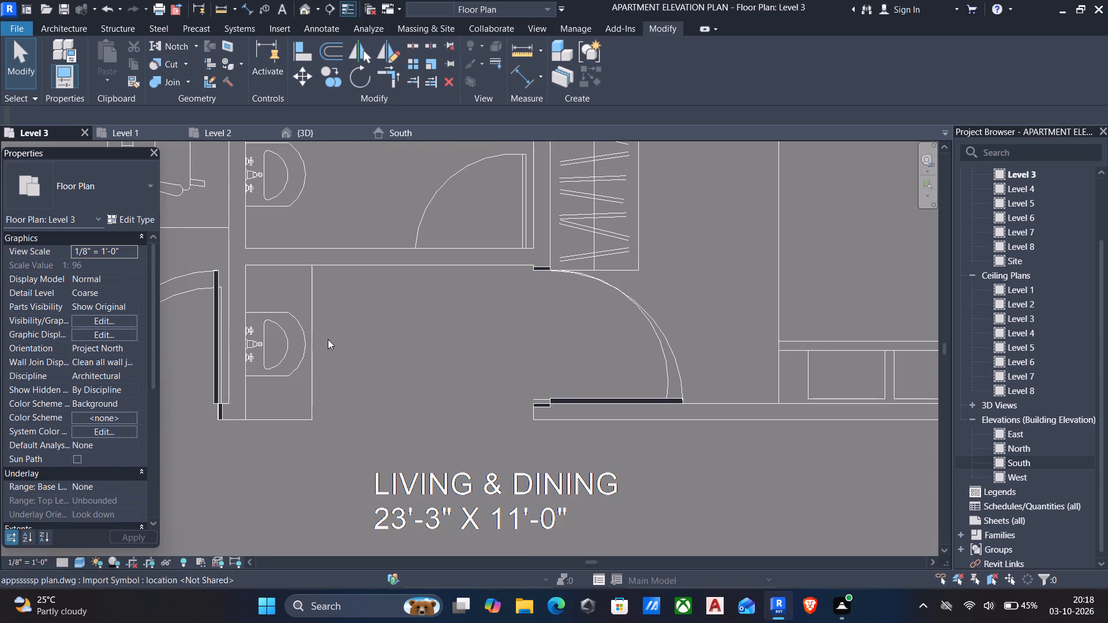
scroll(336, 332, "down", 3)
left_click(403, 283)
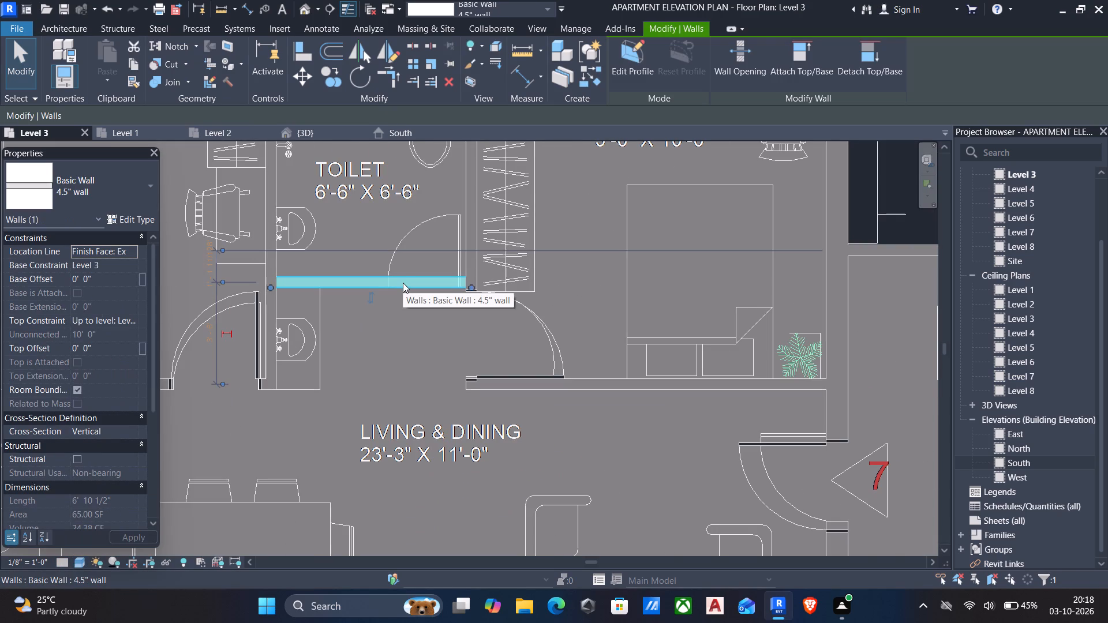
key("Escape")
Place a 2'6" x 7' single-panel wood door in the toilet wall at the door opening shown in the drawing.
scroll(407, 276, "down", 4)
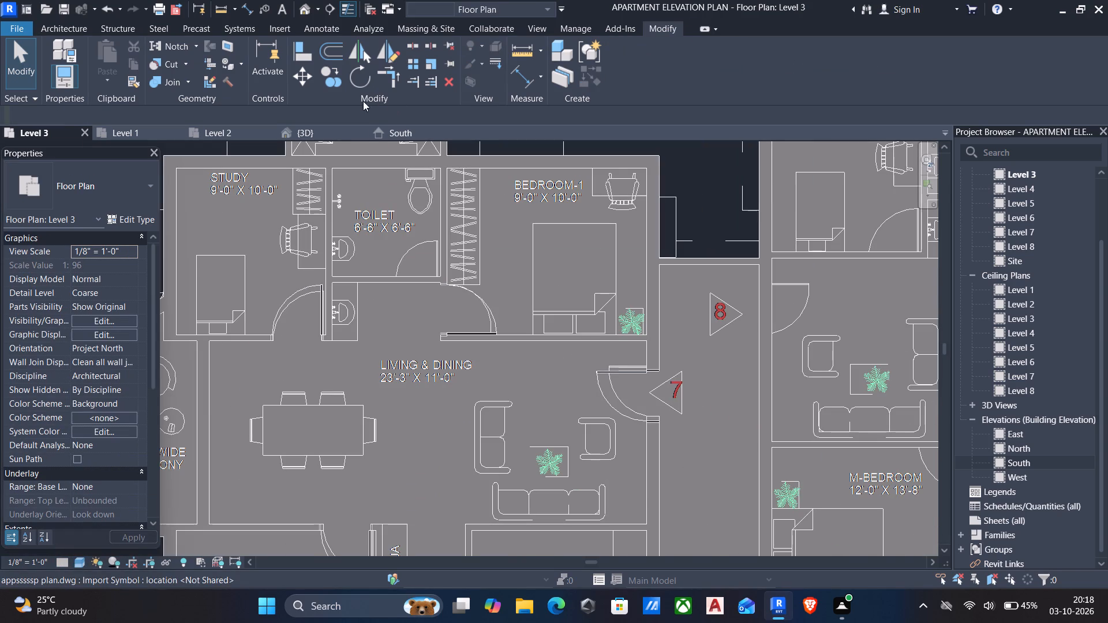
type("dr")
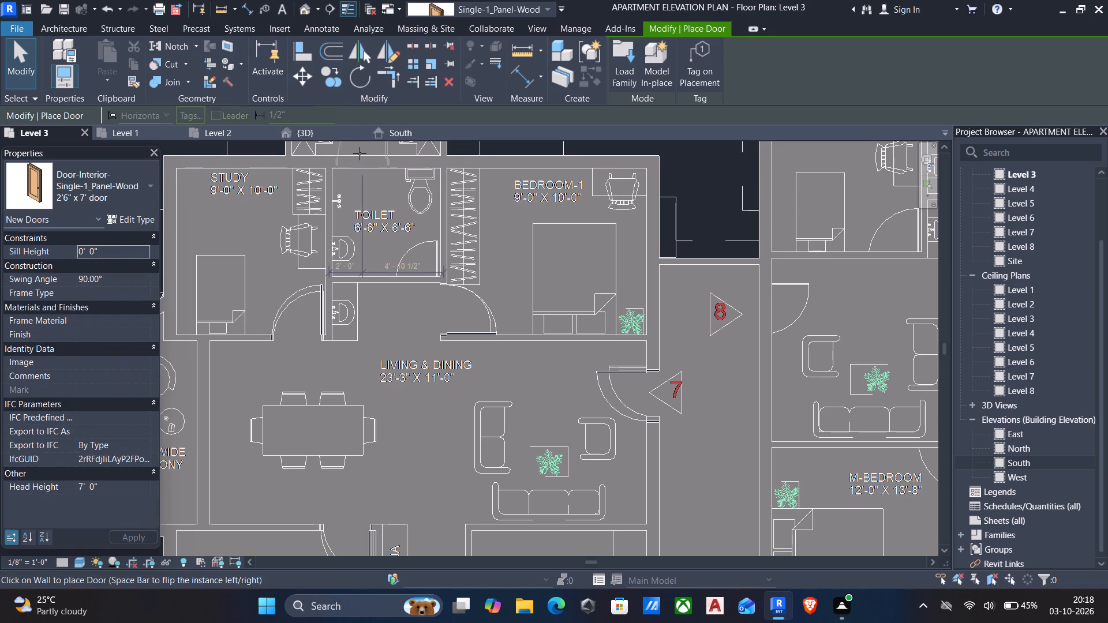
scroll(392, 184, "up", 2)
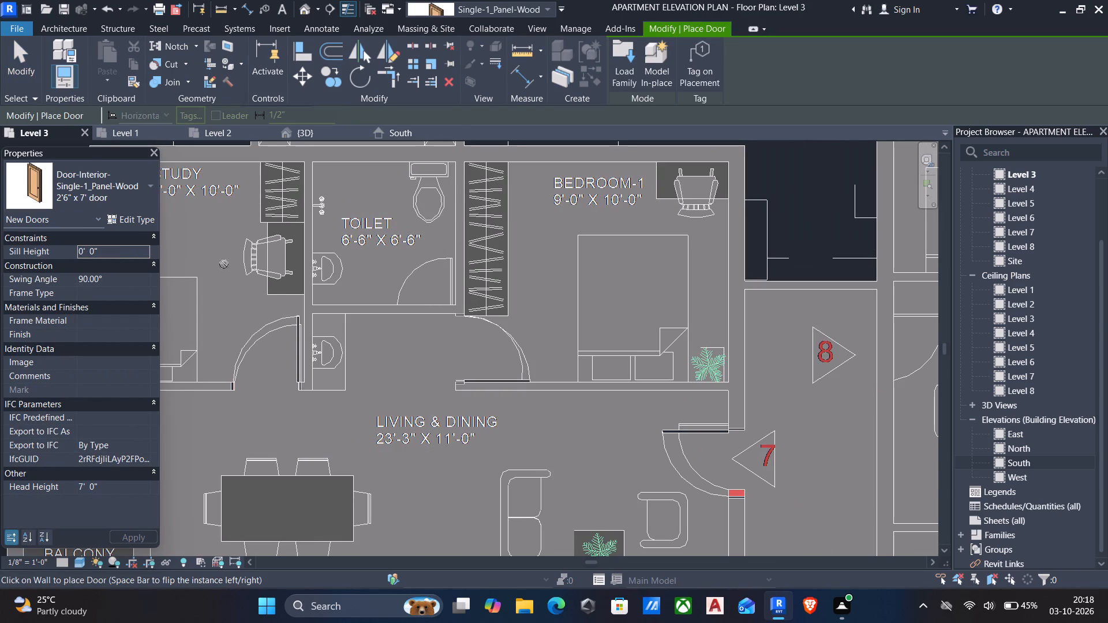
scroll(418, 301, "up", 1)
left_click(418, 301)
Place a 2'6" x 7' door in the wall between M-Bedroom and M-Toilet, flipping its hinge side to match the drawing.
scroll(403, 308, "down", 5)
middle_click_drag(403, 311, 410, 273)
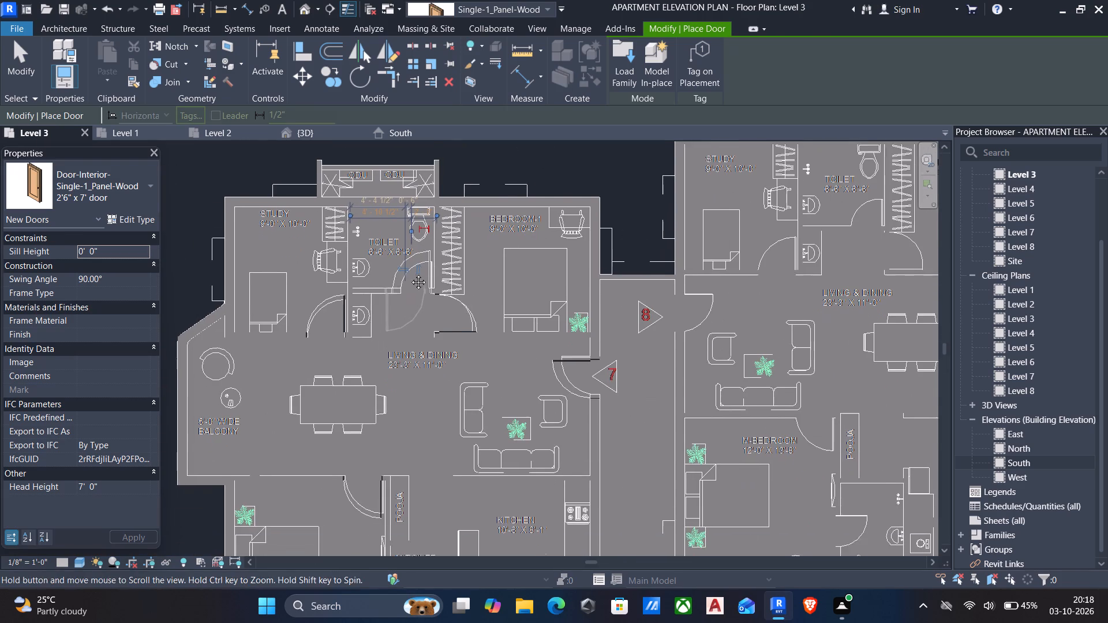
middle_click_drag(410, 273, 410, 273)
middle_click_drag(497, 329, 511, 215)
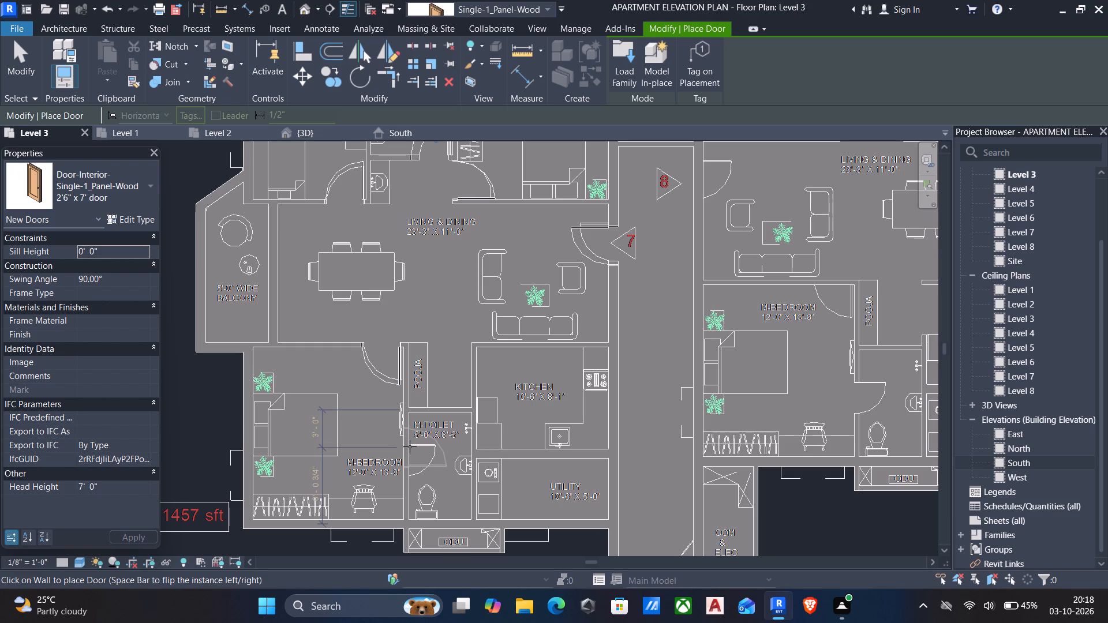
key("space")
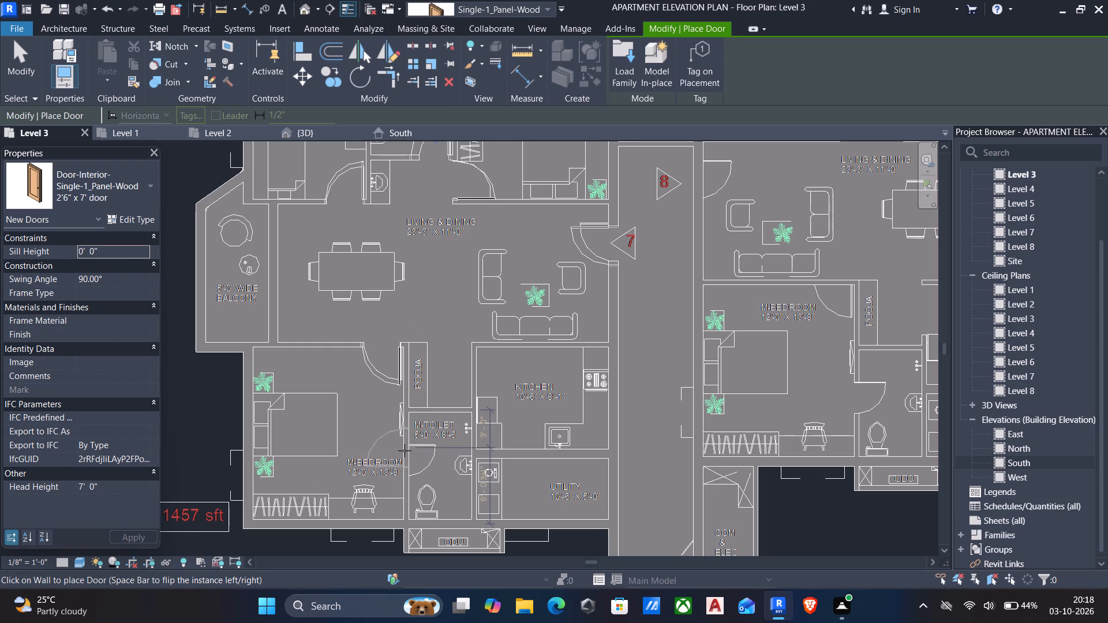
key("space")
key("space")
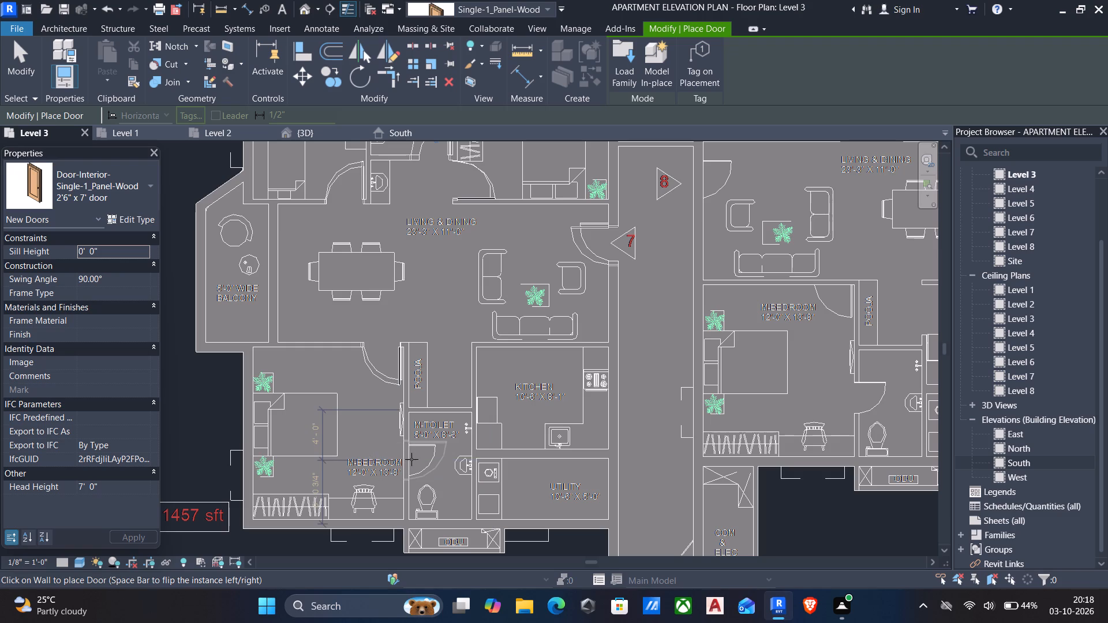
left_click(411, 459)
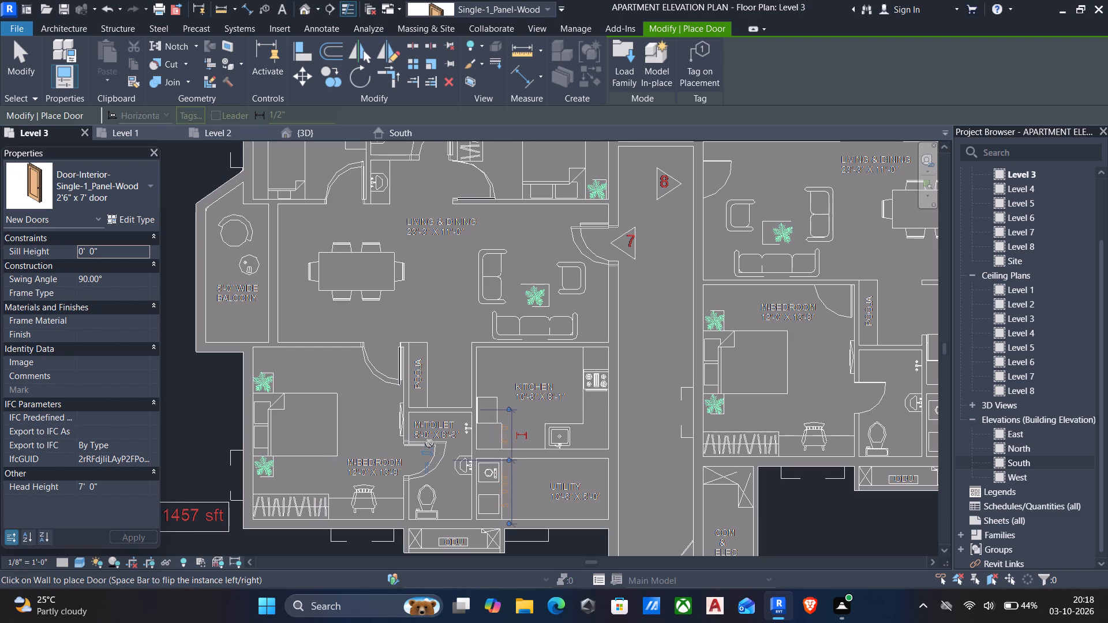
Examine unit 7's placed doors and surrounding walls from several angles in the 3D view.
middle_click_drag(435, 439, 379, 393)
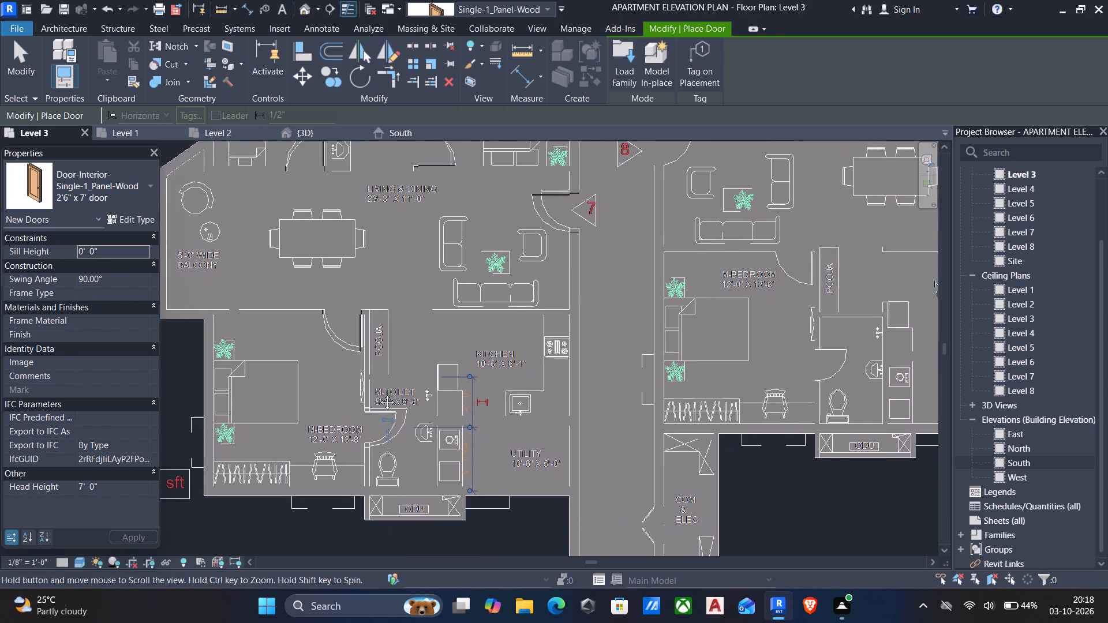
middle_click_drag(379, 393, 367, 385)
middle_click_drag(459, 370, 446, 459)
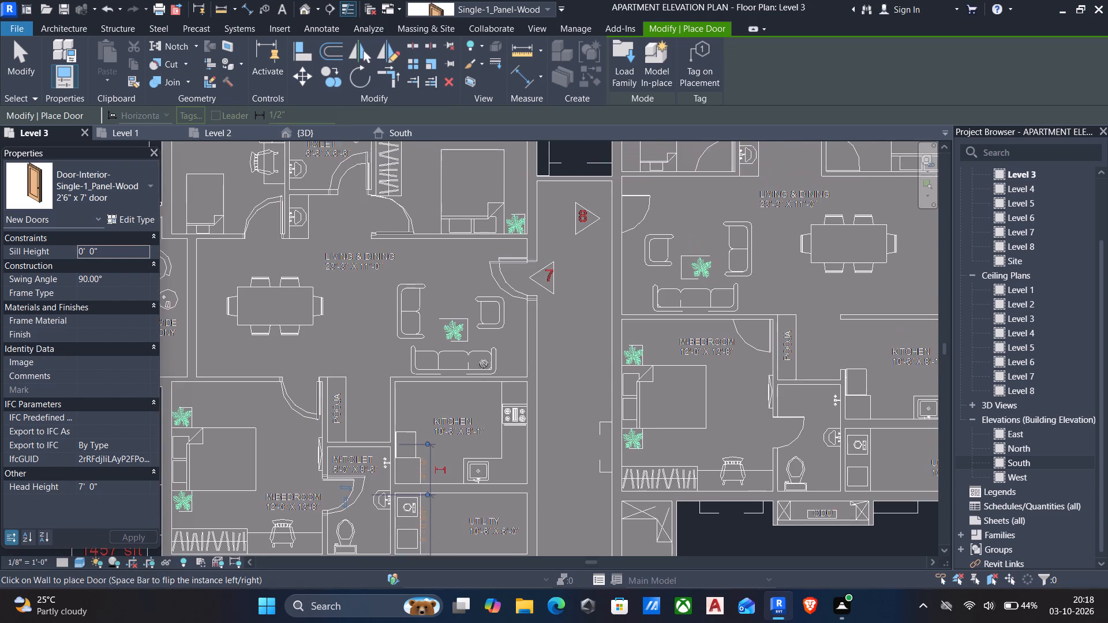
scroll(484, 364, "down", 7)
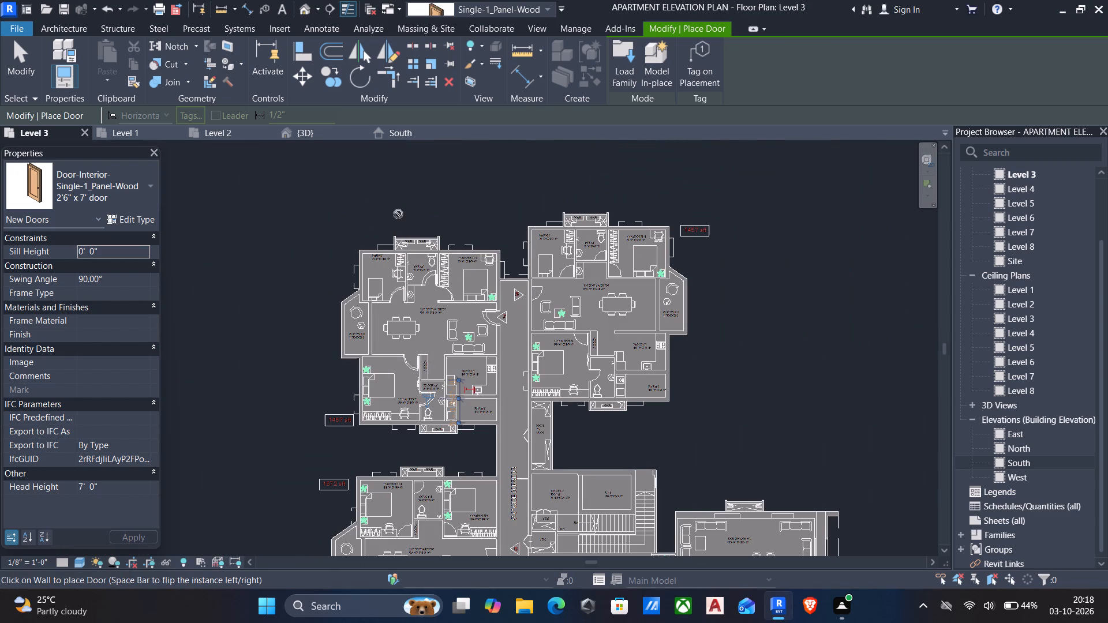
left_click(307, 131)
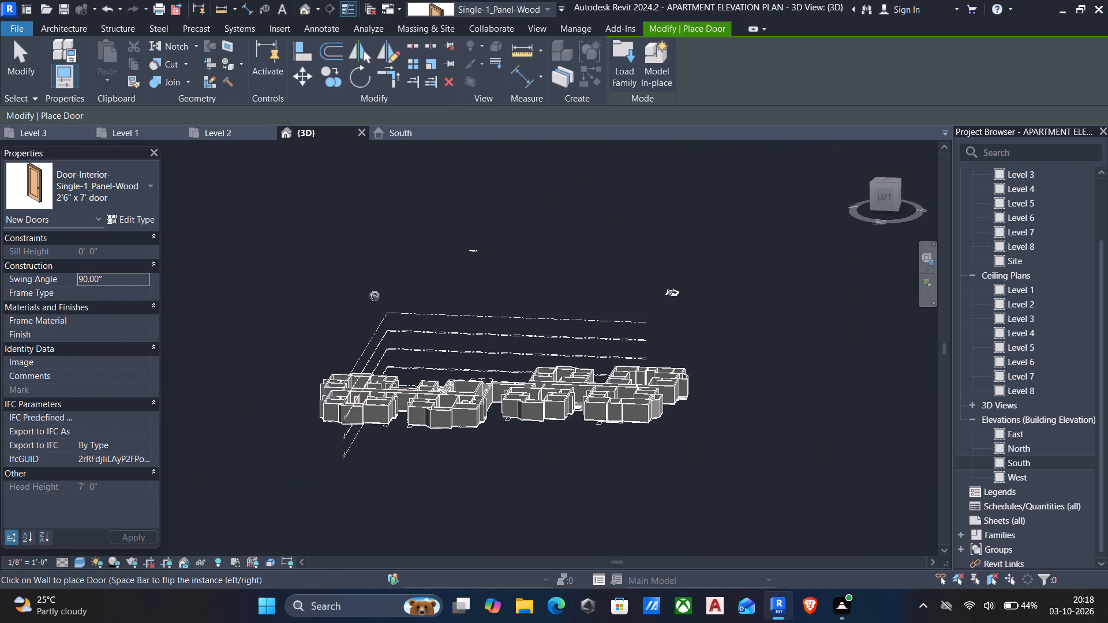
key("Escape")
scroll(451, 341, "up", 3)
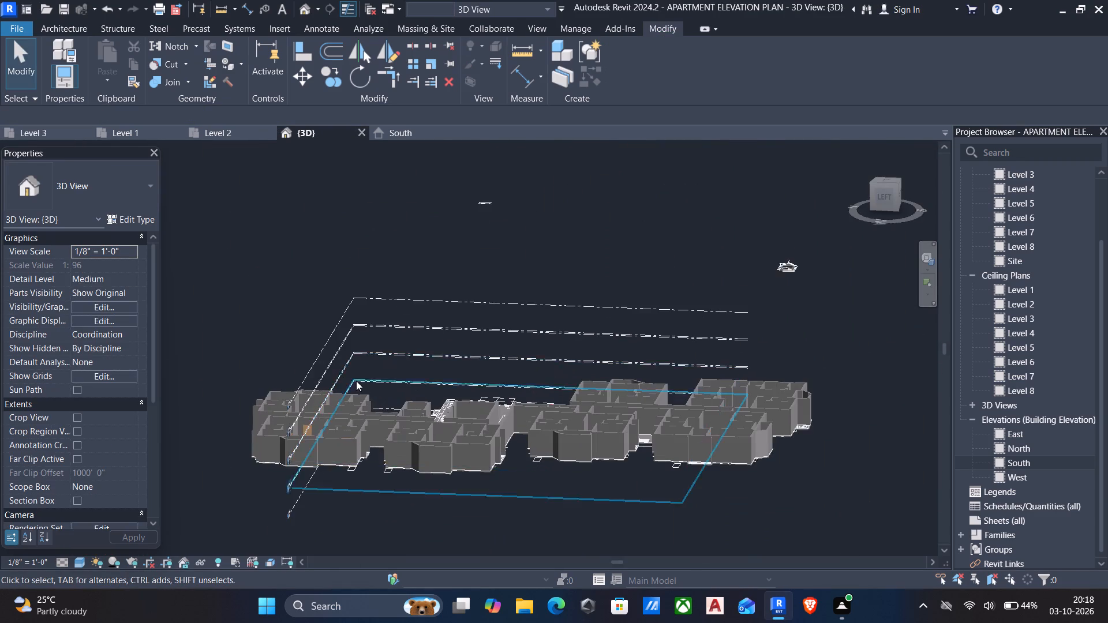
scroll(343, 401, "up", 5)
middle_click_drag(342, 413, 648, 347)
middle_click_drag(661, 373, 574, 433, "shift")
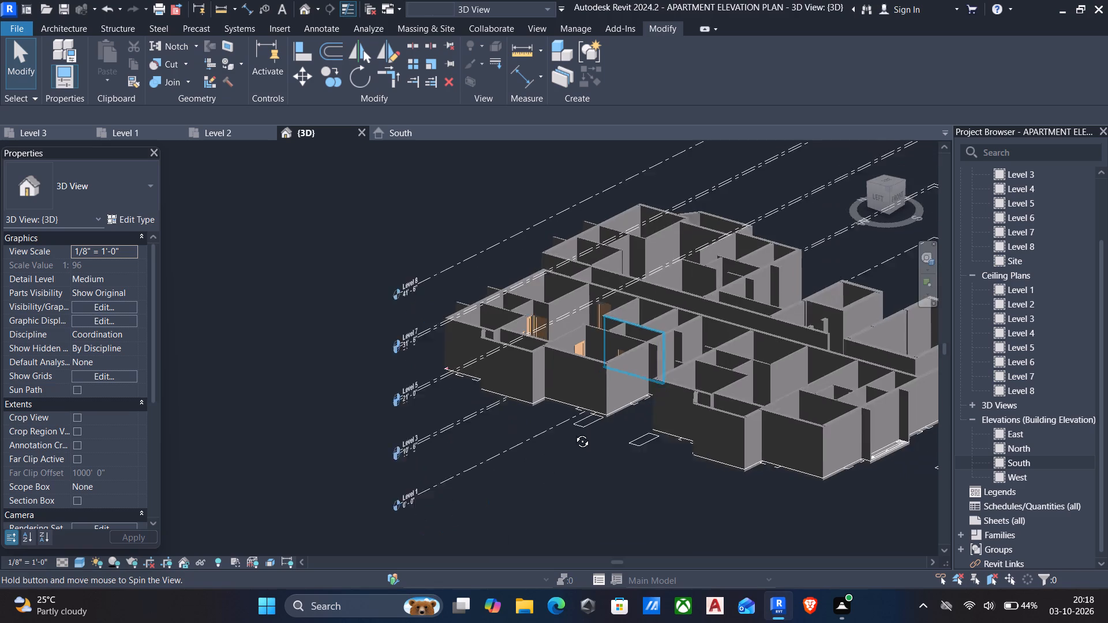
middle_click_drag(574, 433, 557, 469, "shift")
middle_click_drag(676, 277, 646, 410)
scroll(612, 390, "up", 5)
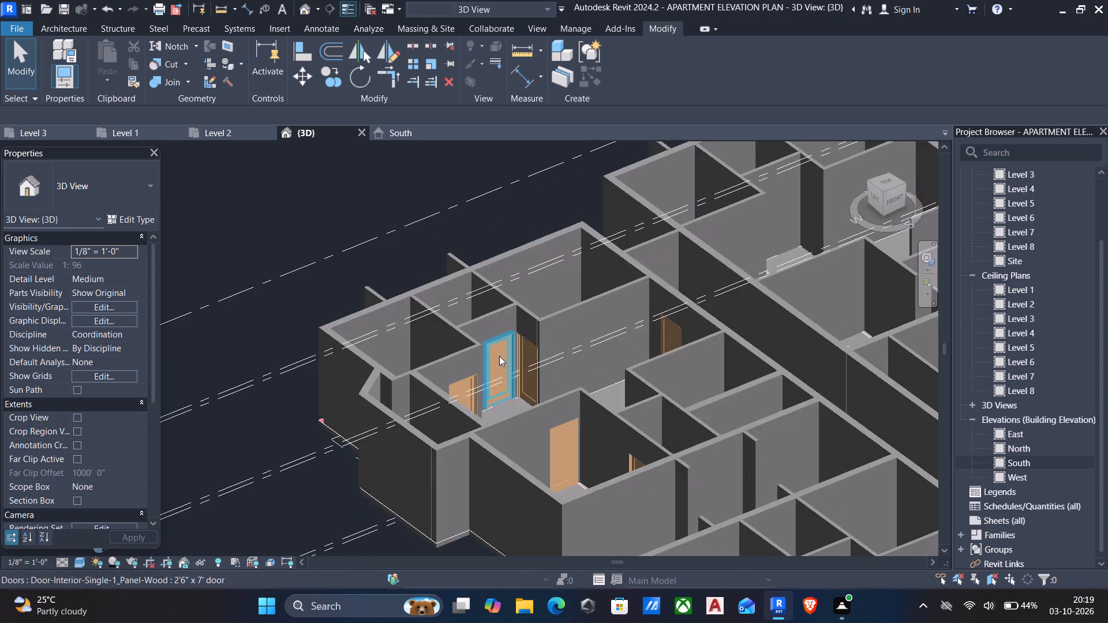
scroll(487, 350, "up", 10)
middle_click_drag(544, 382, 563, 307)
scroll(565, 306, "down", 2)
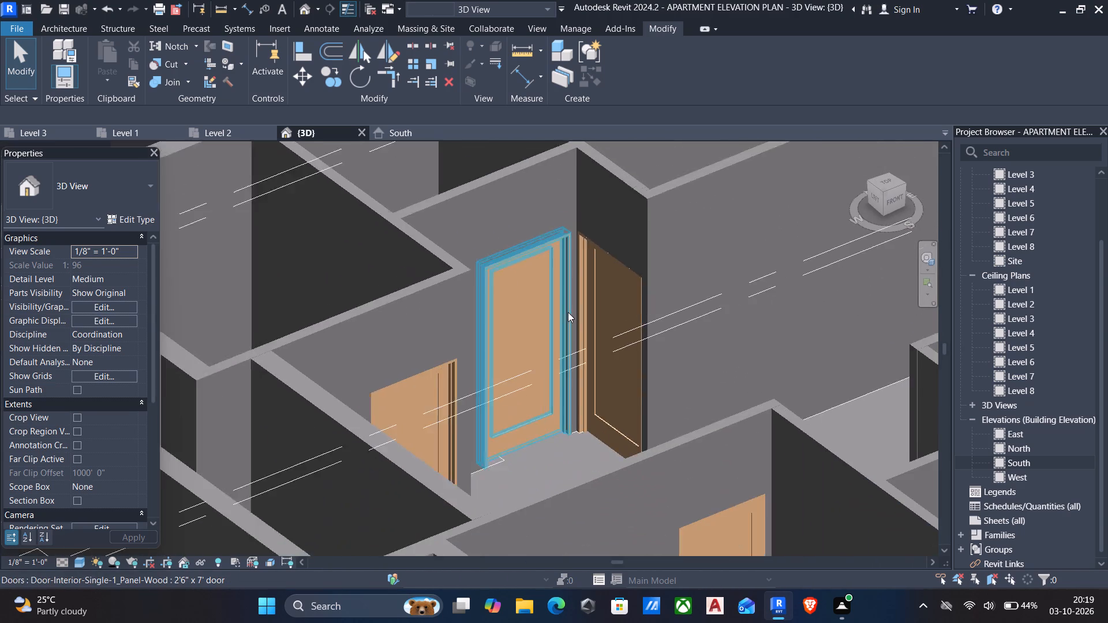
scroll(568, 312, "down", 8)
middle_click_drag(598, 340, 525, 359, "shift")
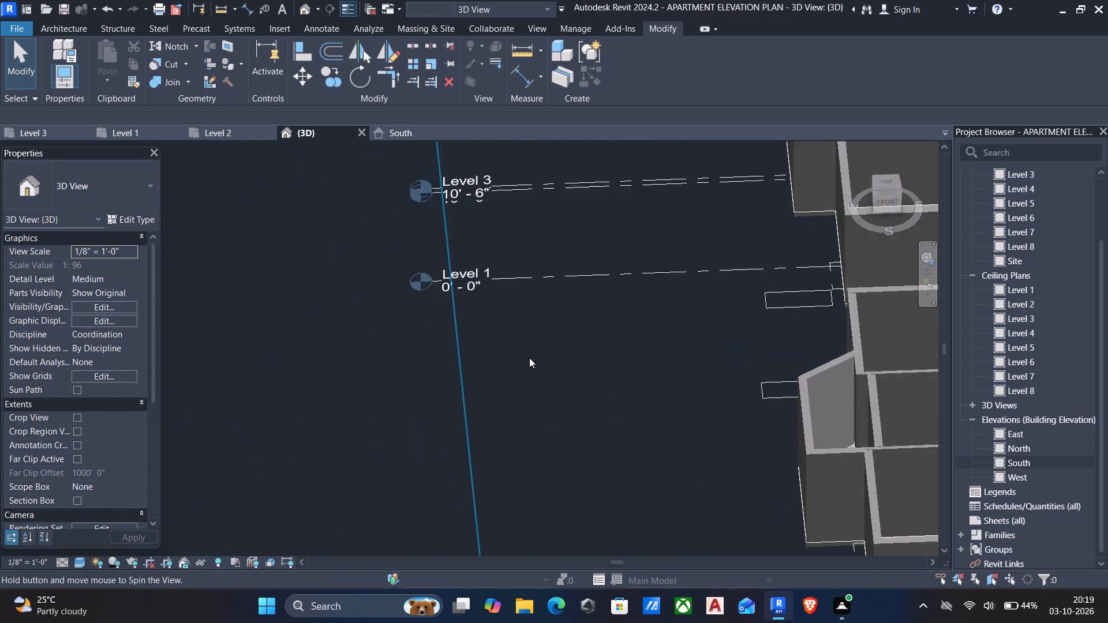
scroll(572, 324, "down", 3)
middle_click_drag(691, 260, 549, 385)
scroll(778, 294, "up", 2)
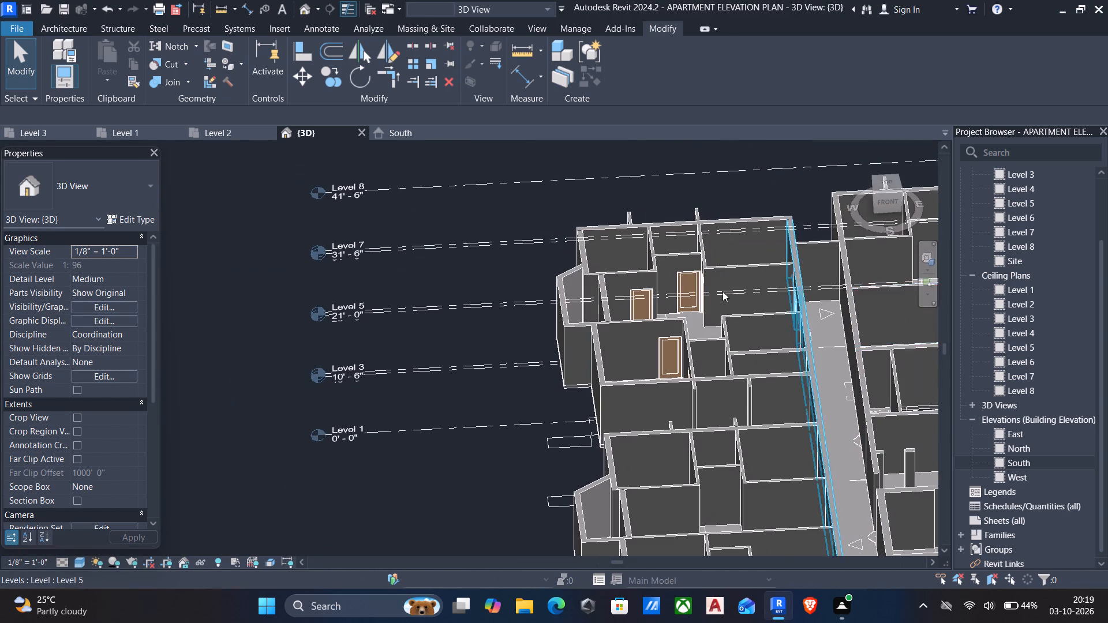
scroll(723, 291, "up", 2)
middle_click_drag(528, 354, 575, 329, "shift")
scroll(572, 330, "down", 5)
middle_click_drag(536, 412, 536, 412)
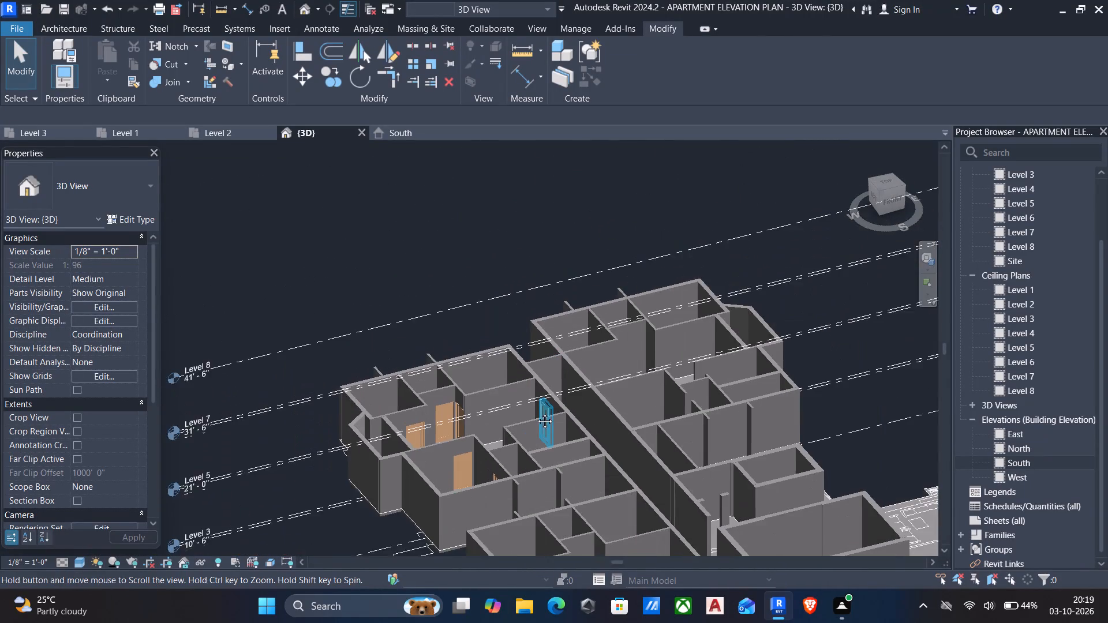
middle_click_drag(536, 412, 617, 224)
middle_click_drag(573, 321, 654, 279, "shift")
scroll(652, 292, "down", 1)
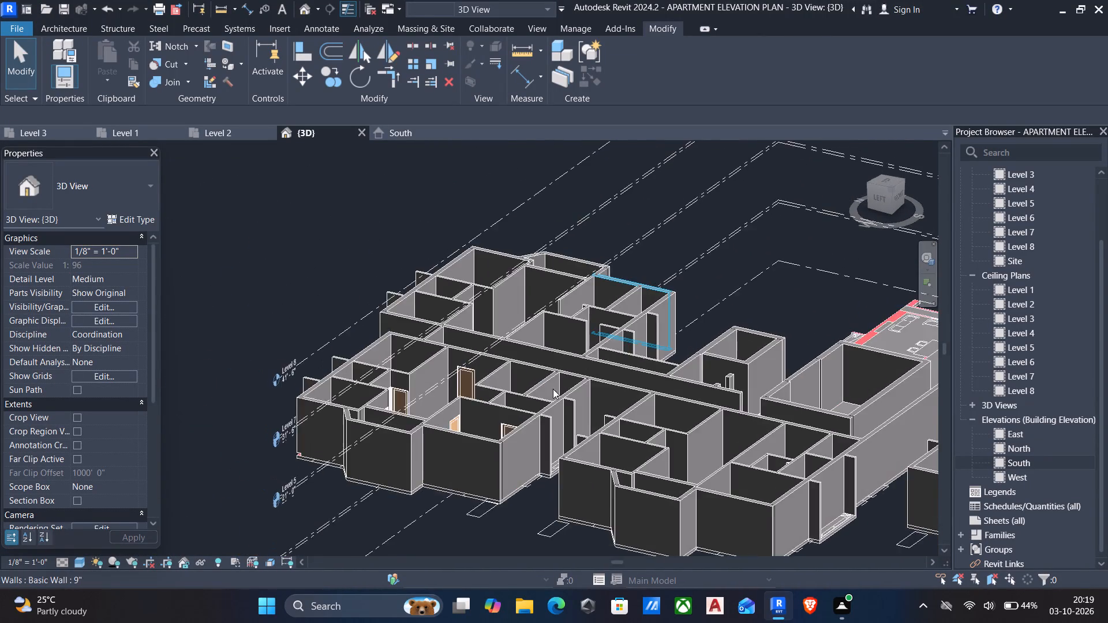
scroll(553, 389, "down", 1)
middle_click_drag(526, 416, 637, 313)
scroll(581, 361, "up", 4)
middle_click_drag(600, 331, 563, 380, "shift")
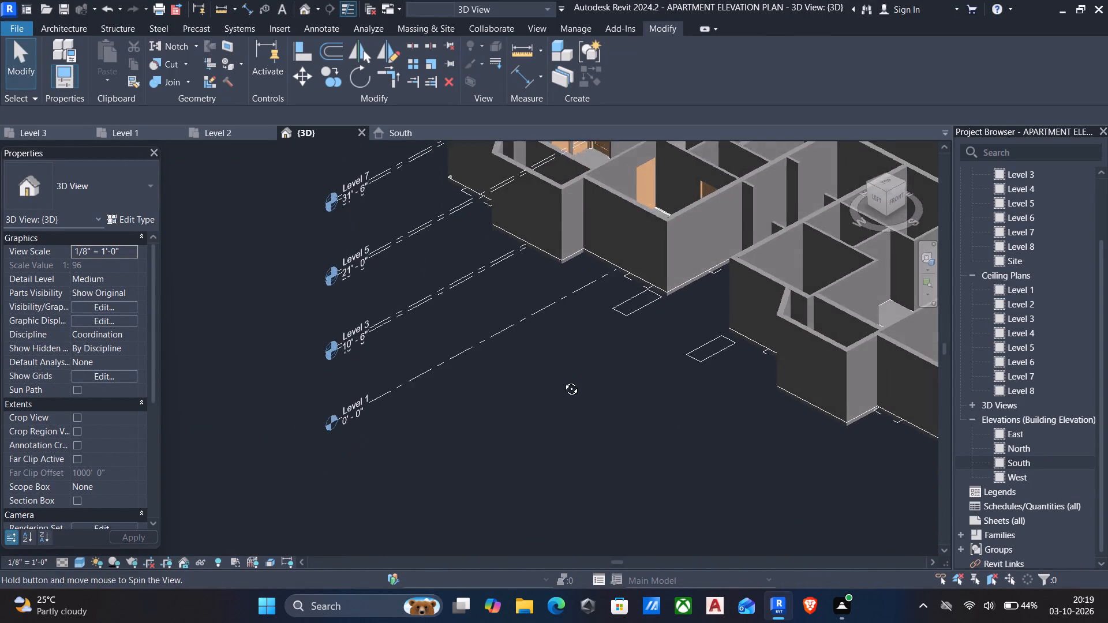
middle_click_drag(563, 380, 559, 397, "shift")
scroll(583, 324, "down", 3)
middle_click_drag(596, 299, 570, 415)
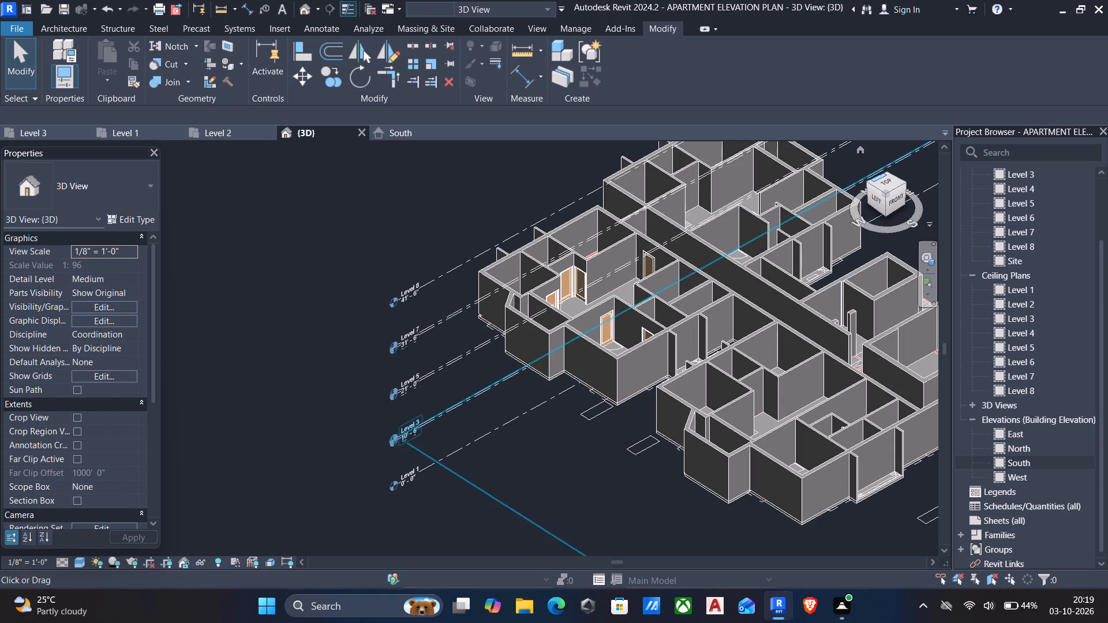
On Level 3, place a 36" x 84" single-panel wood door in unit 8's living-side wall, at the opening of the room nearest the entrance.
left_click(31, 133)
middle_click_drag(469, 318, 544, 205)
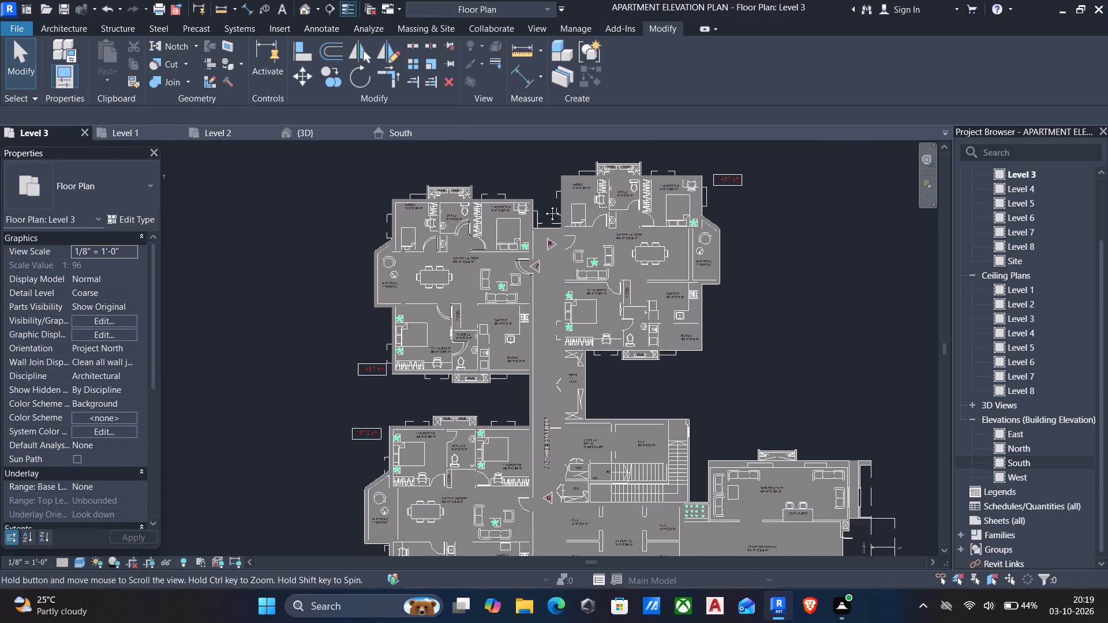
middle_click_drag(544, 205, 548, 199)
scroll(569, 224, "down", 2)
middle_click_drag(572, 224, 570, 269)
scroll(522, 227, "up", 5)
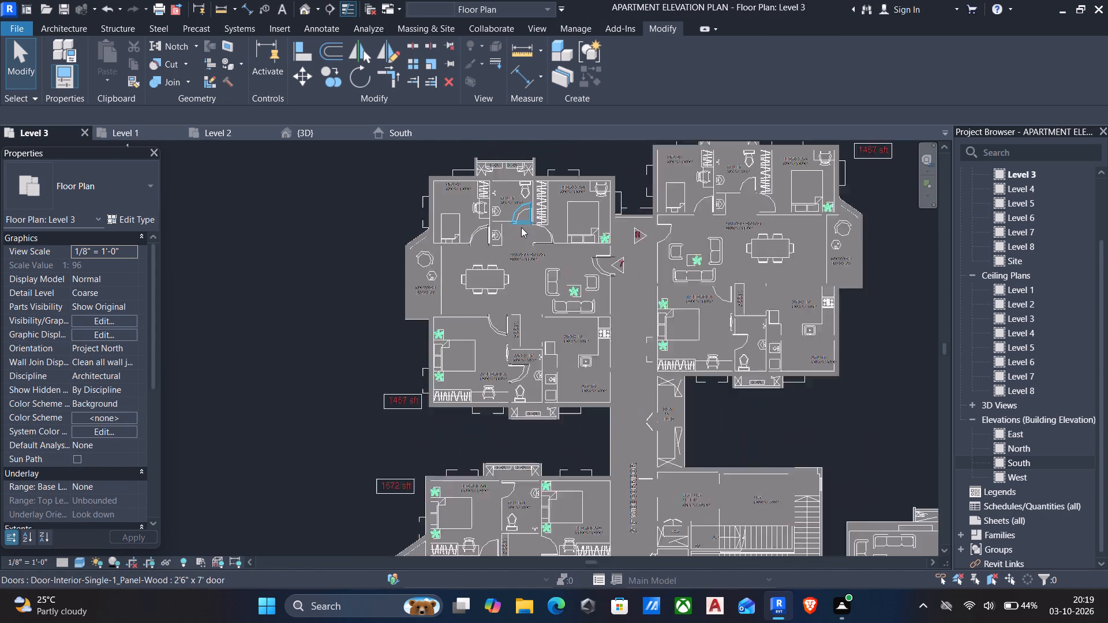
scroll(516, 207, "up", 2)
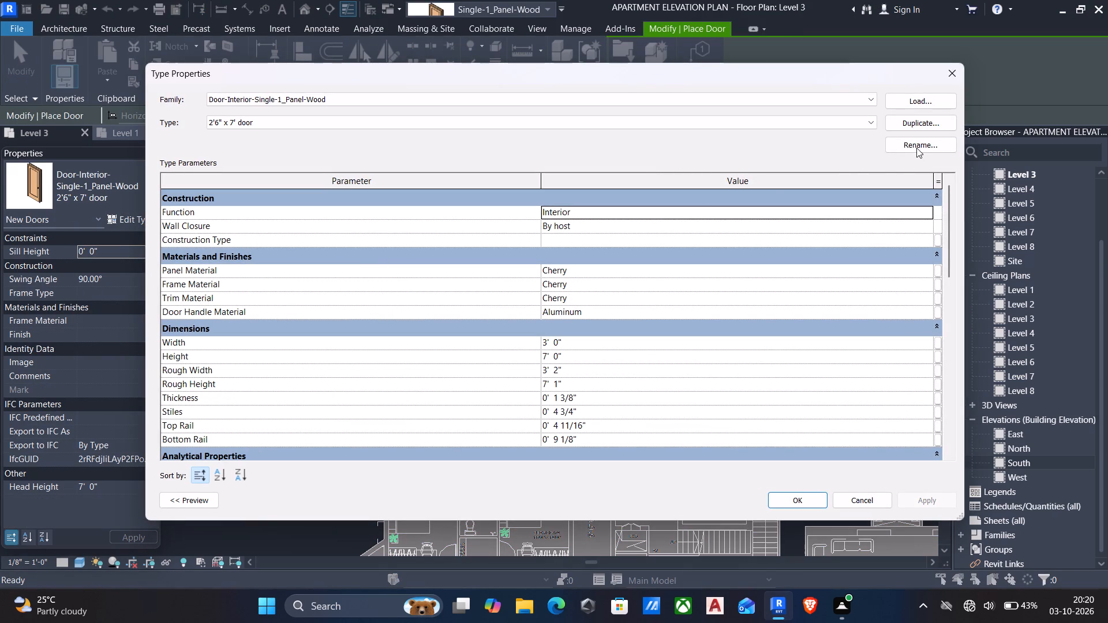
left_click(950, 72)
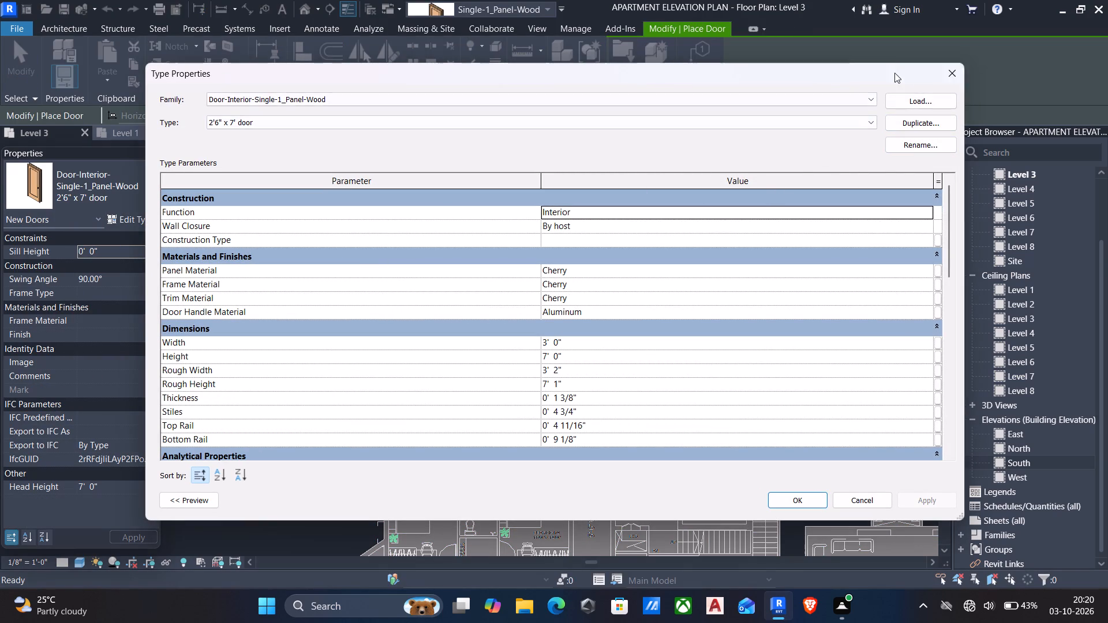
left_click(140, 183)
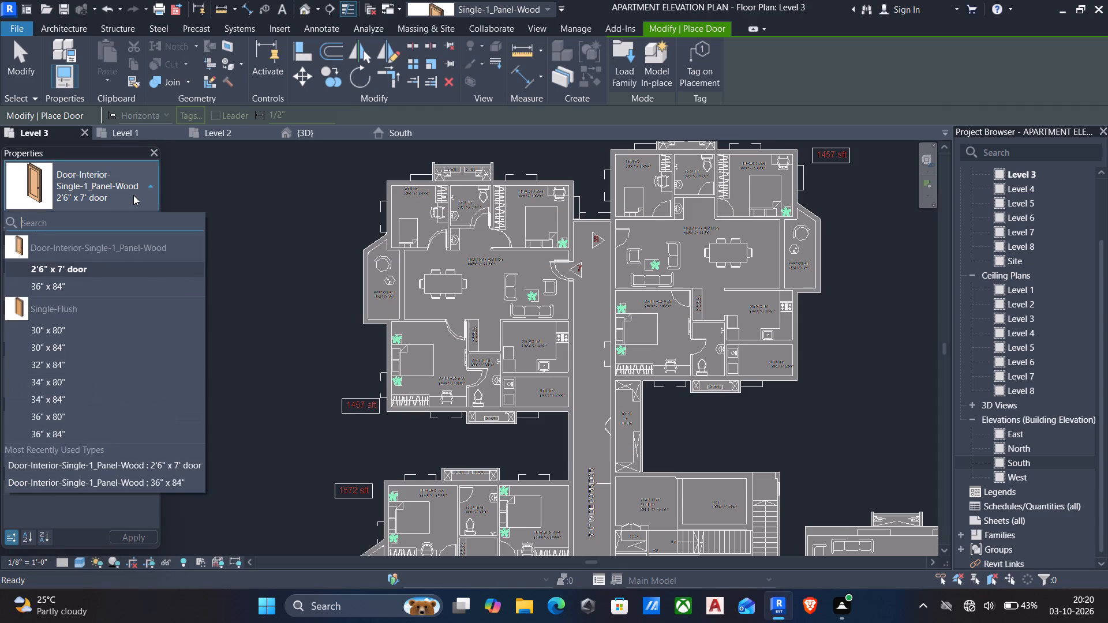
left_click(88, 287)
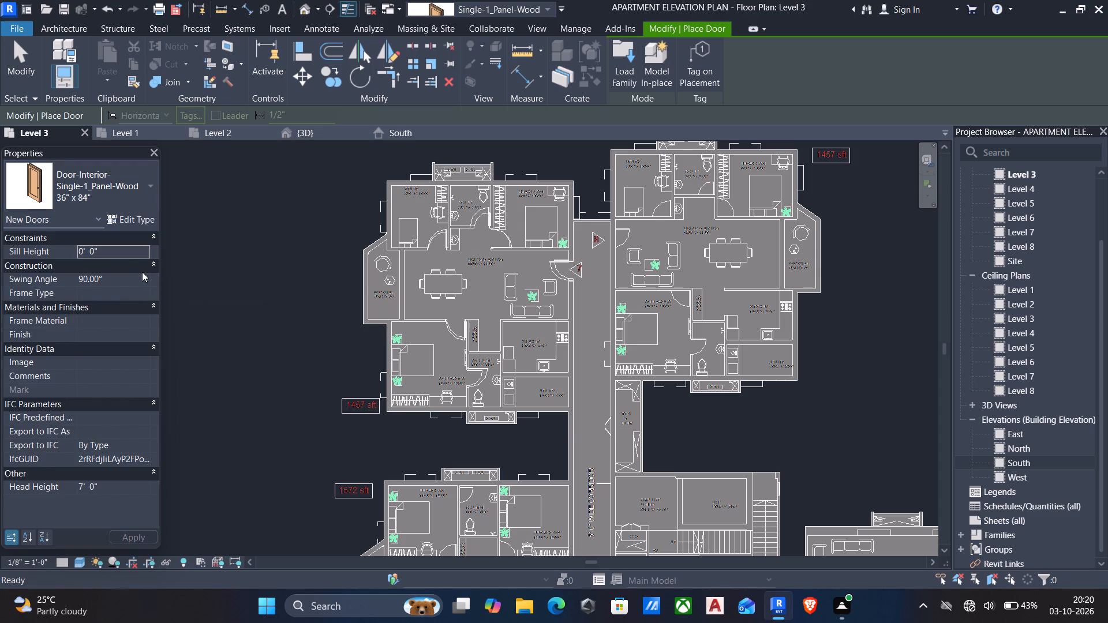
scroll(643, 211, "up", 4)
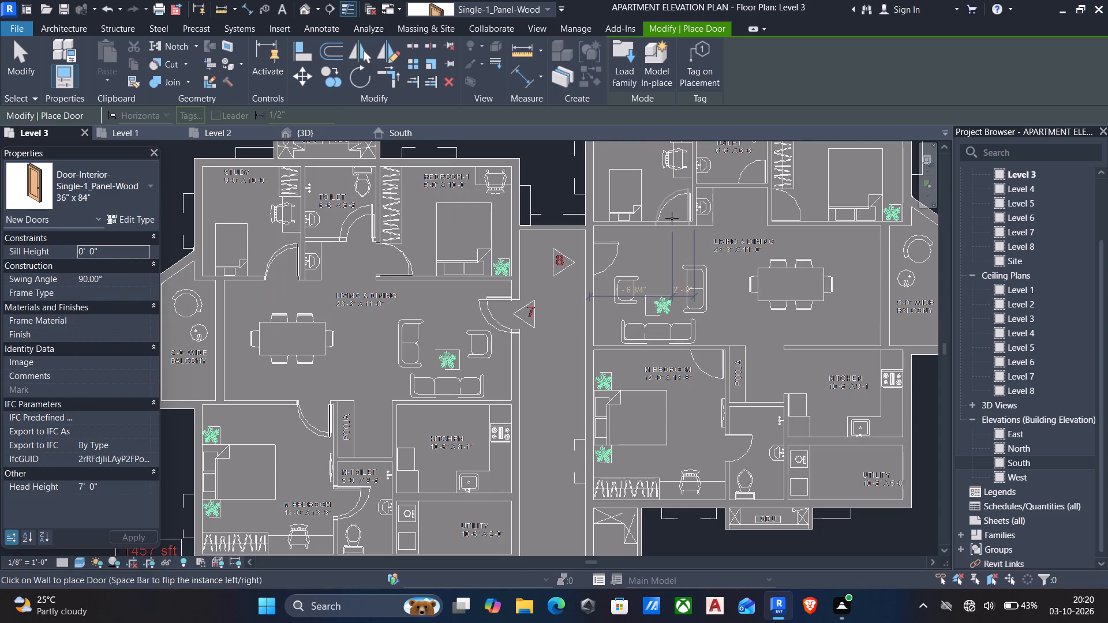
left_click(672, 218)
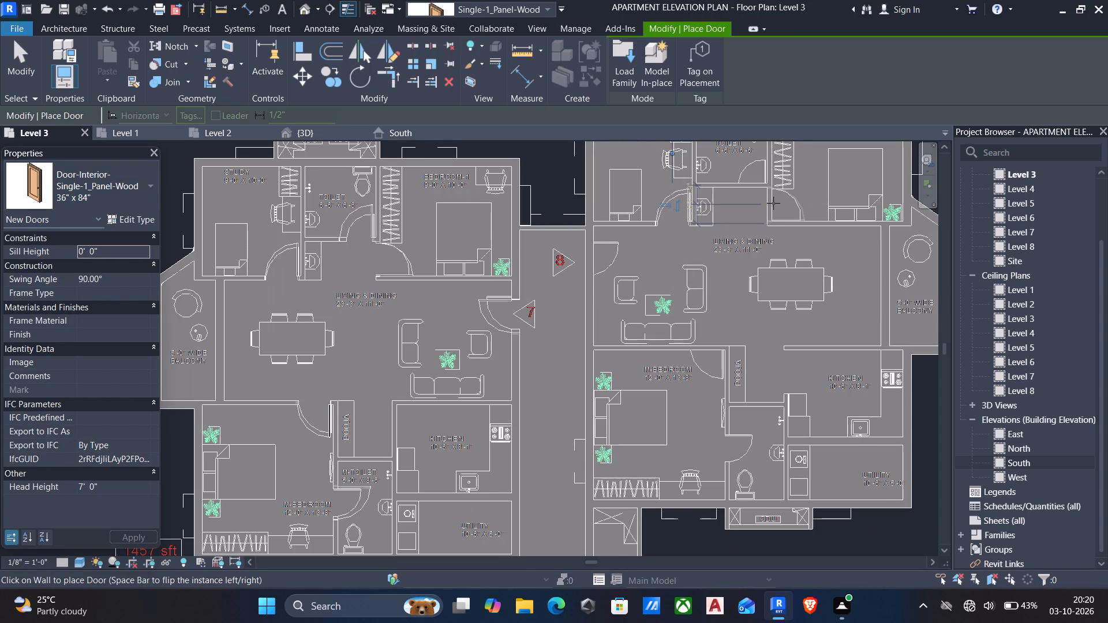
Place a 36" x 84" door in unit 8's wall between the wash area and the wardrobe bedroom, and nudge it down once along the wall.
left_click(773, 203)
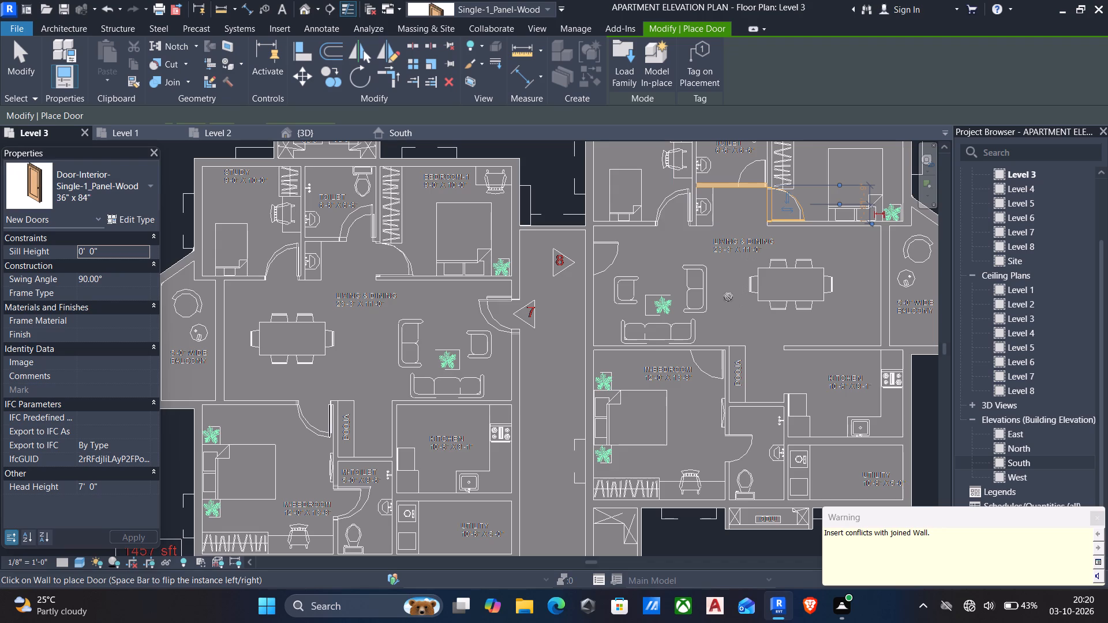
key("Escape")
key("Escape")
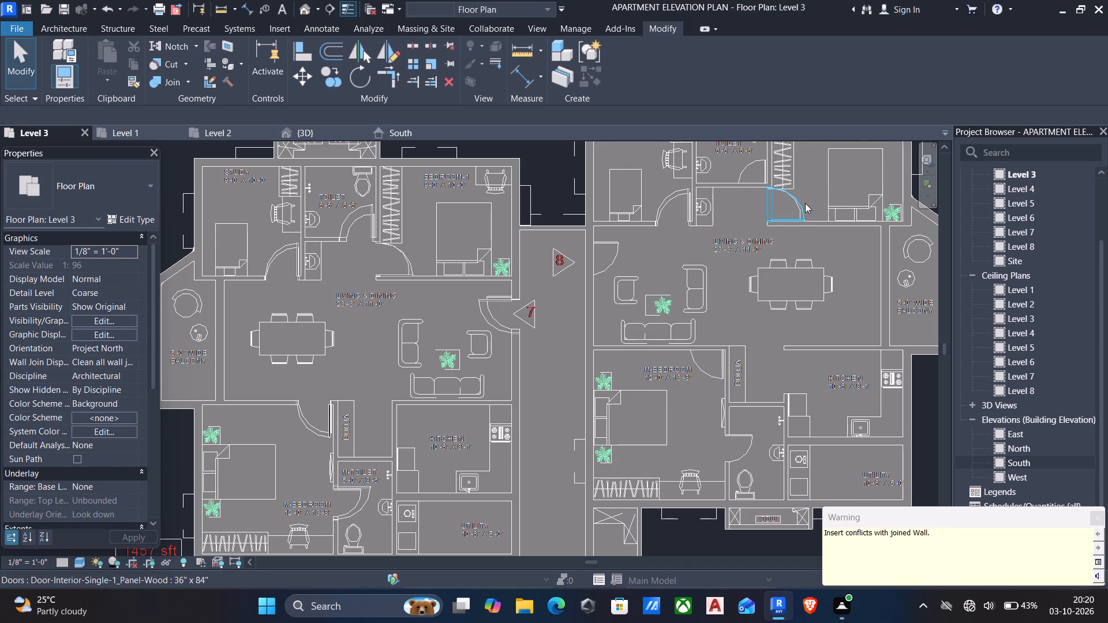
left_click(798, 209)
key("Down")
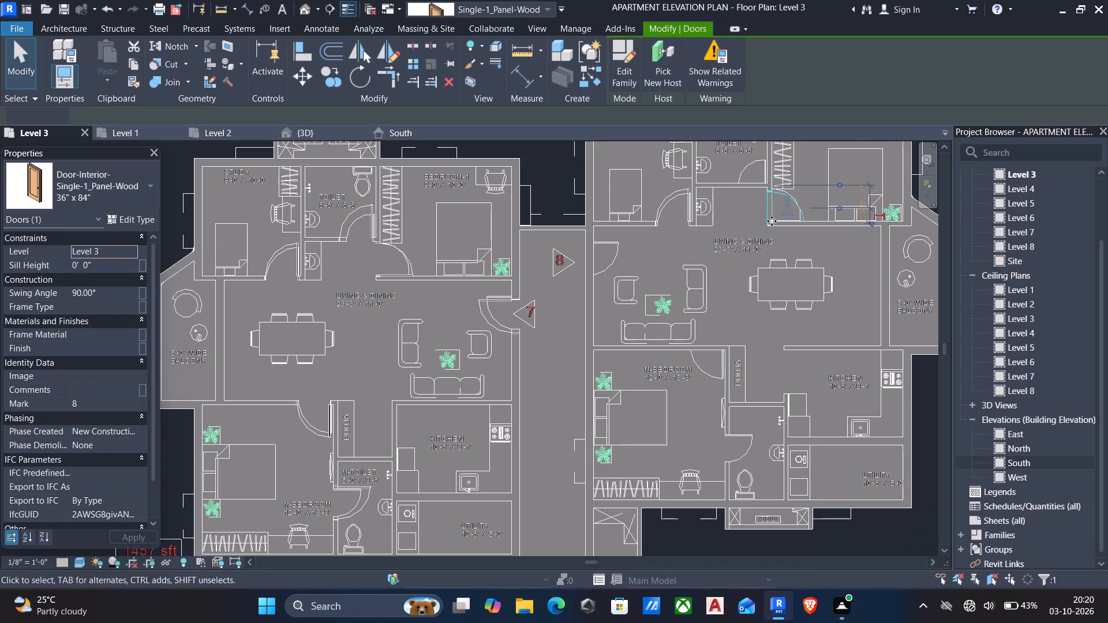
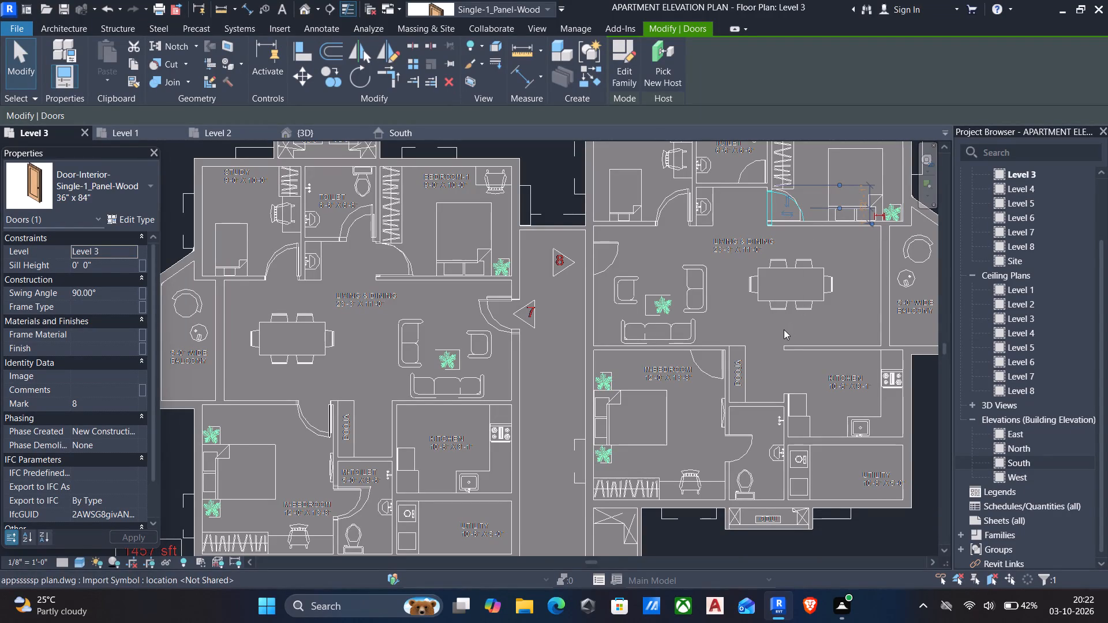
Place a 36" x 84" single-panel wood door in unit 8's corridor-side wall at the entrance, hinged to match the drawing.
scroll(782, 341, "down", 1)
middle_click_drag(780, 346, 722, 407)
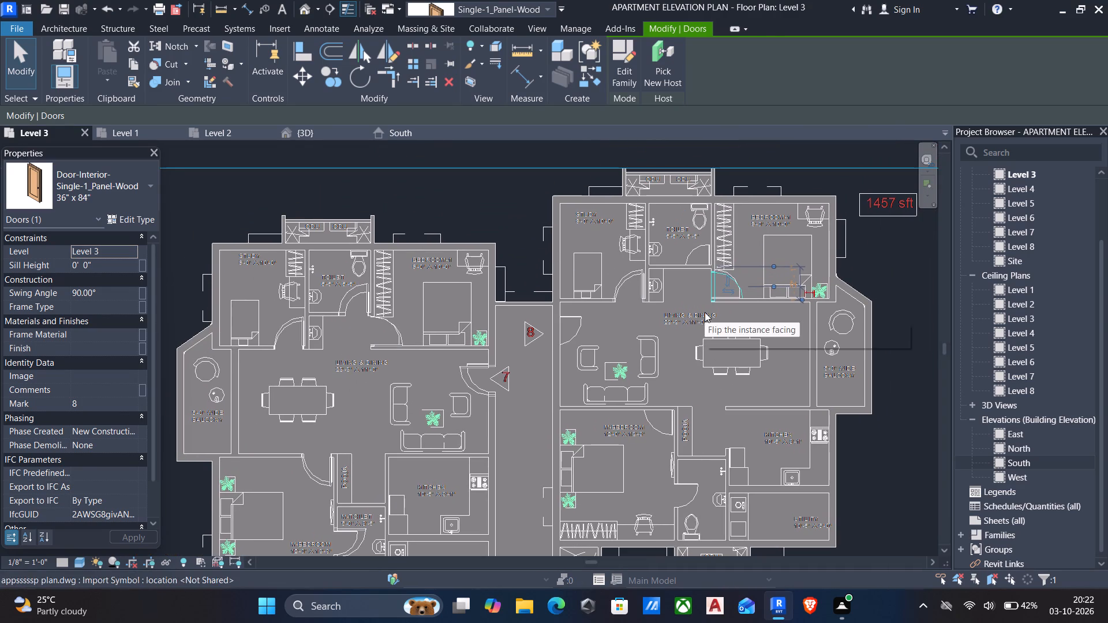
type("dr")
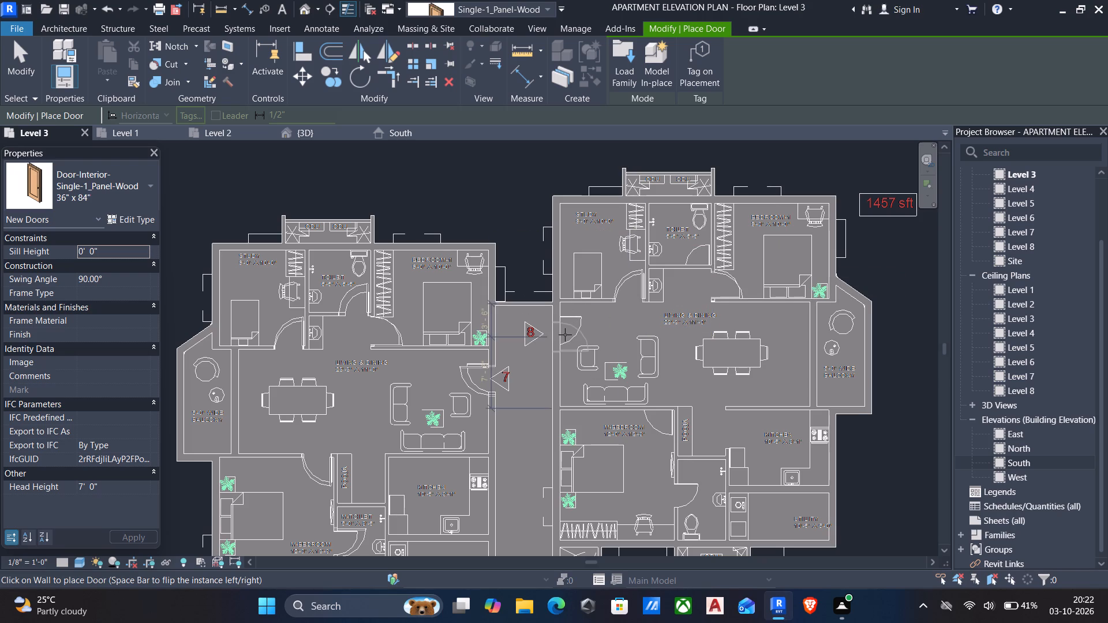
key("space")
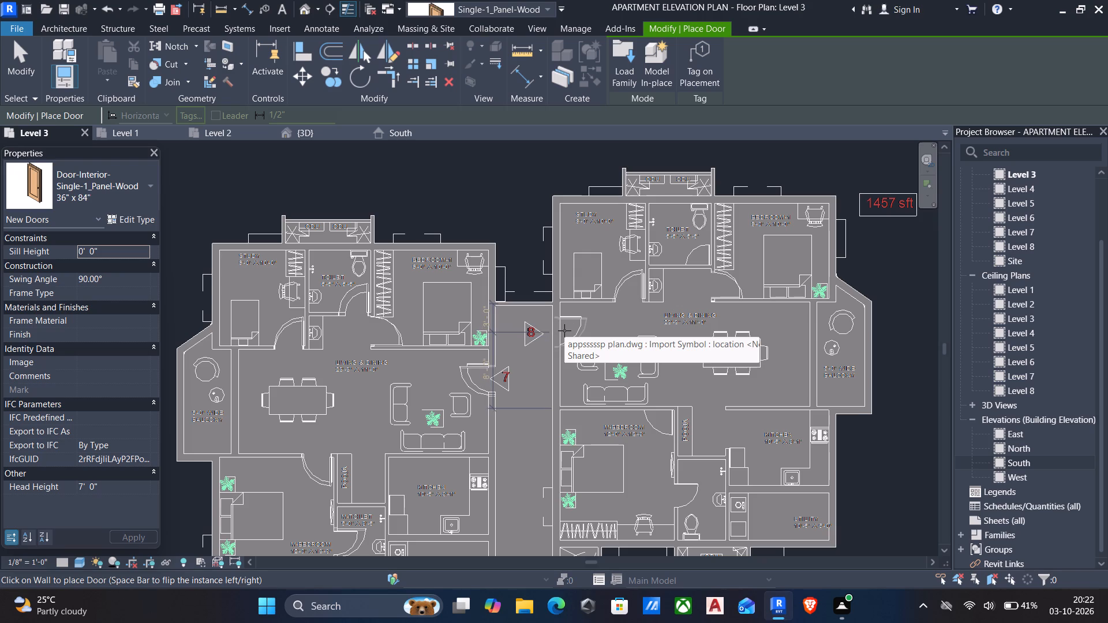
left_click(564, 331)
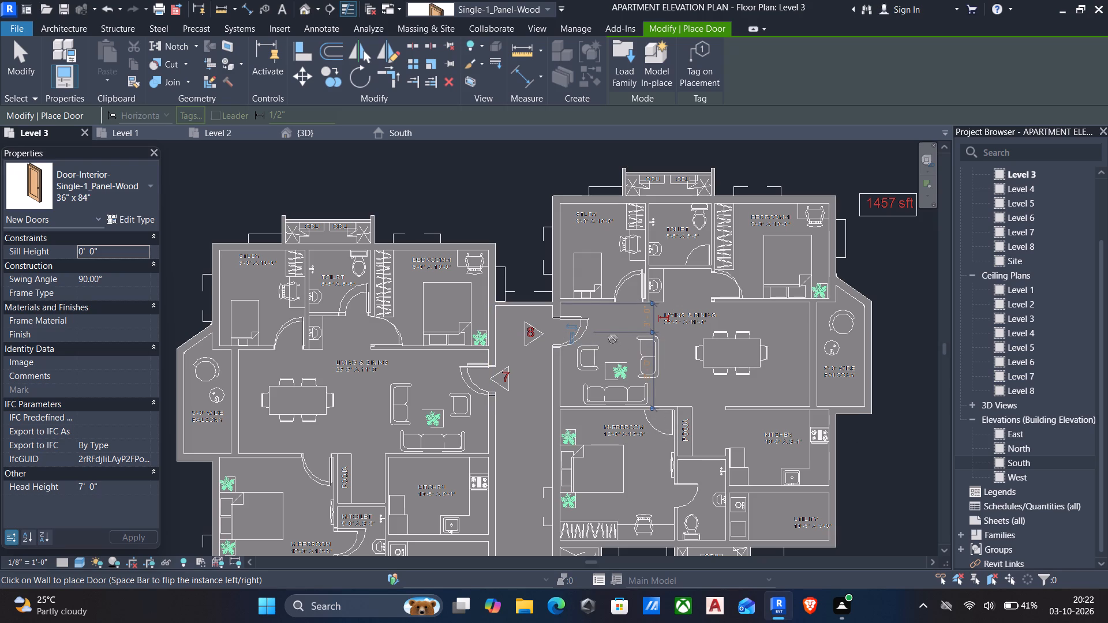
key("Escape")
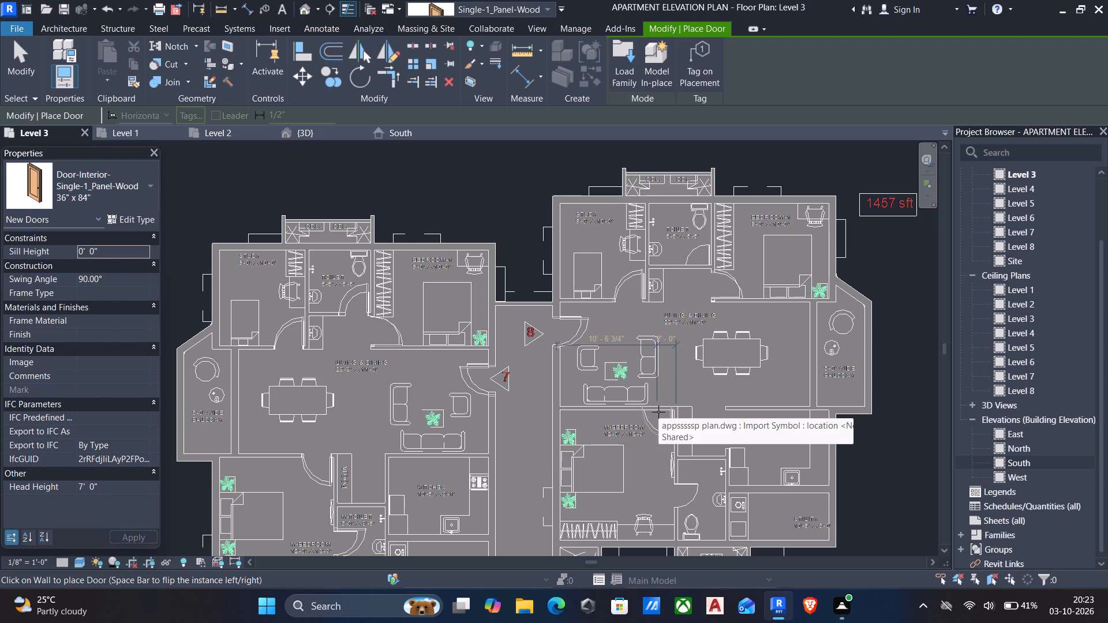
Place a 36" x 84" door in the wall between unit 8's living and dining area and M-Bedroom, at the drawn opening.
left_click(658, 412)
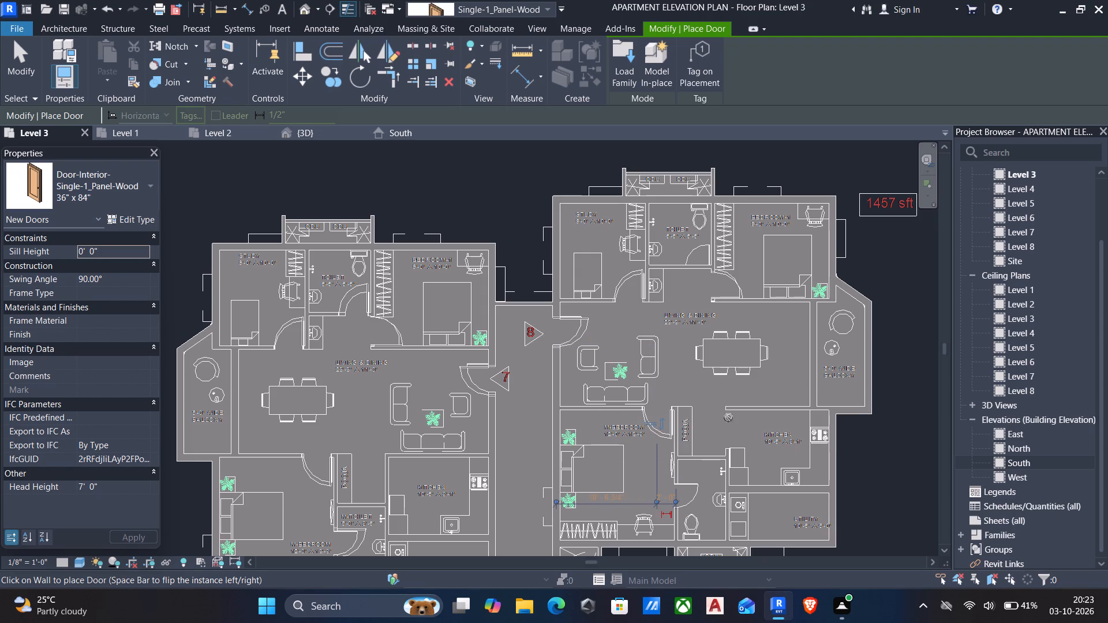
middle_click_drag(702, 486, 659, 419)
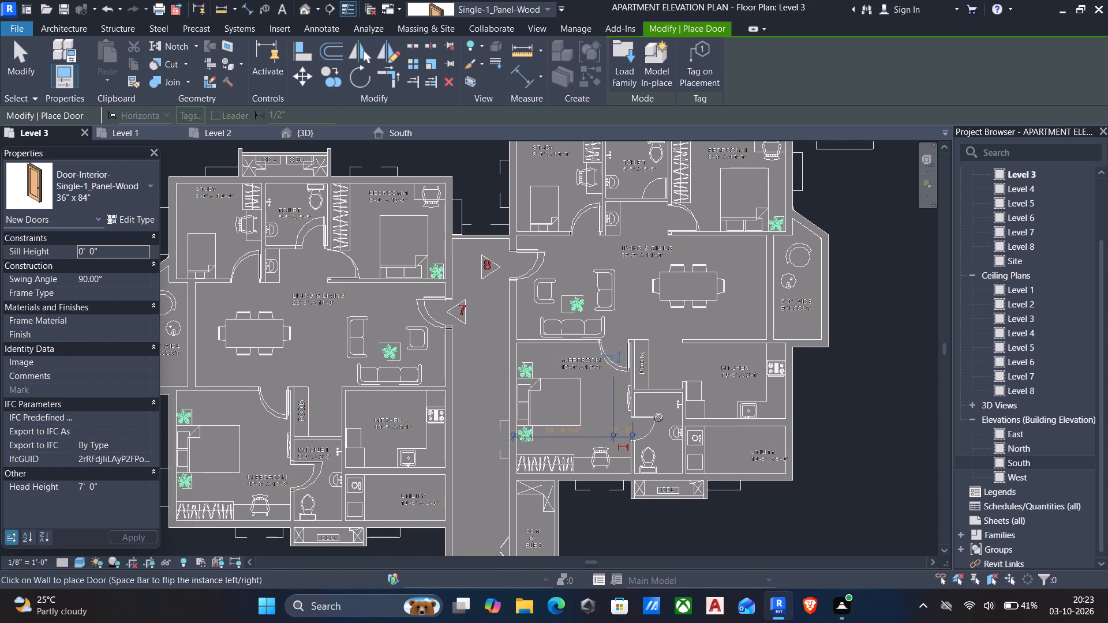
key("Escape")
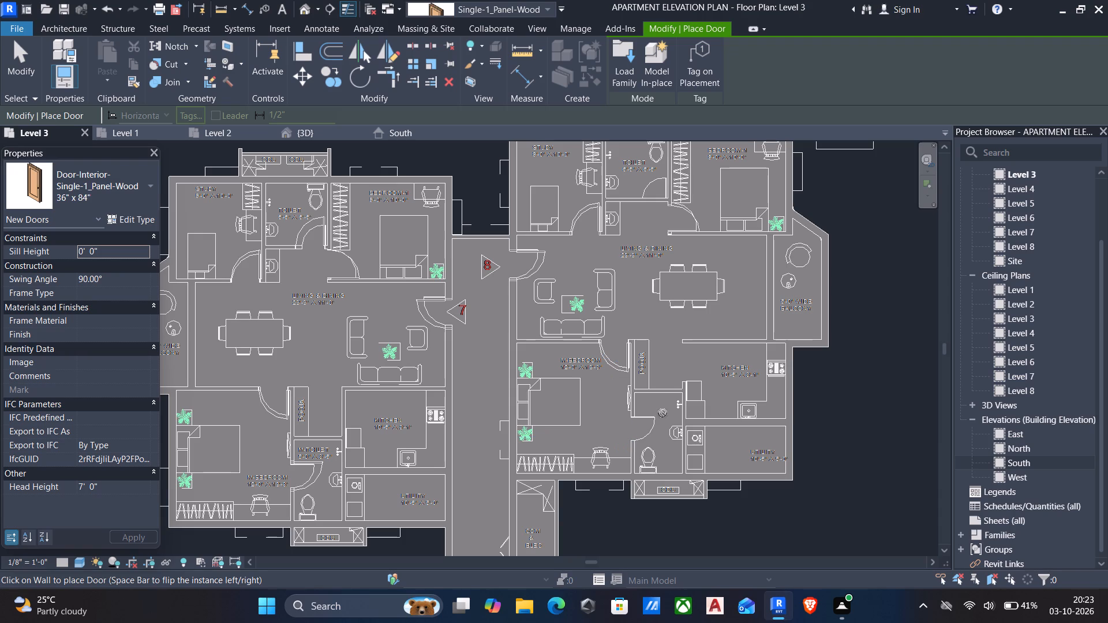
Switch to the 2'6" x 7' door type and place one in the wall between unit 8's common toilet and wash area.
left_click(86, 202)
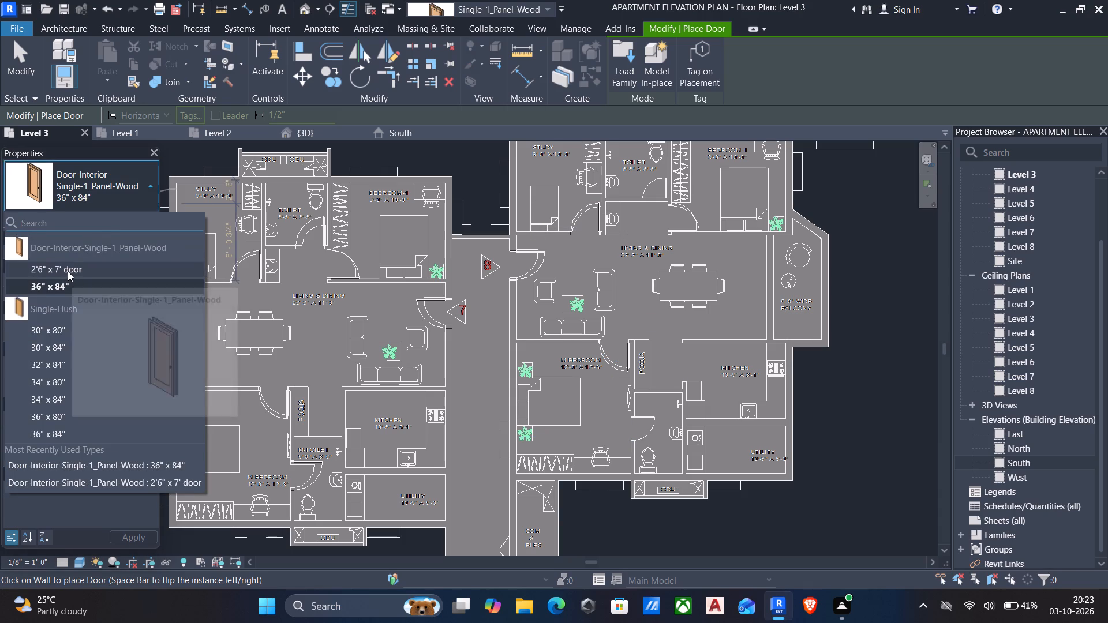
left_click(68, 271)
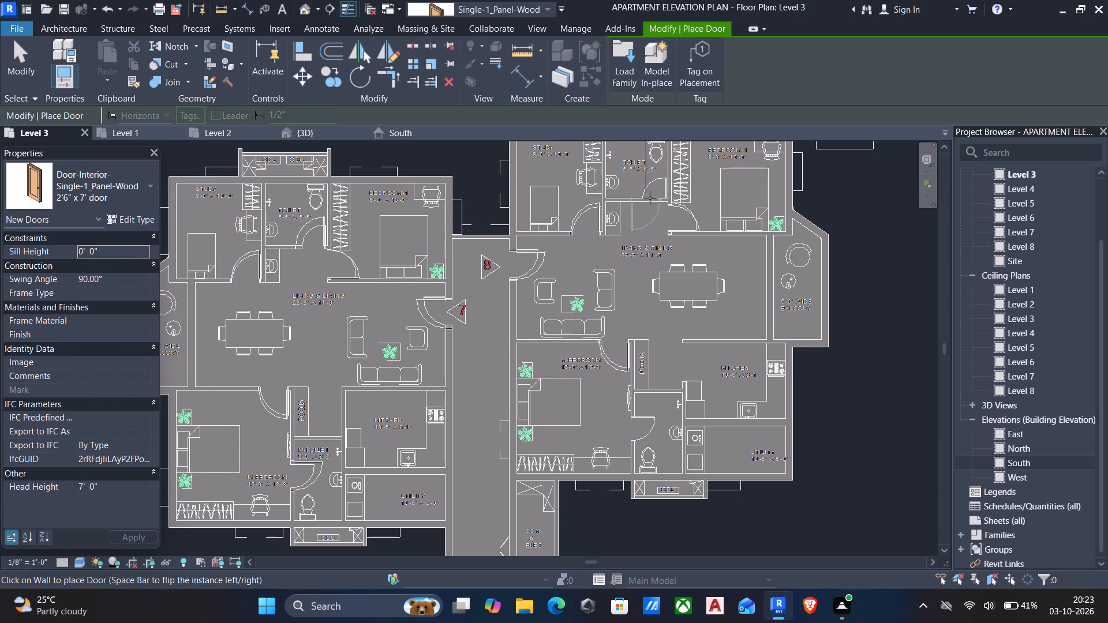
middle_click_drag(653, 196, 626, 265)
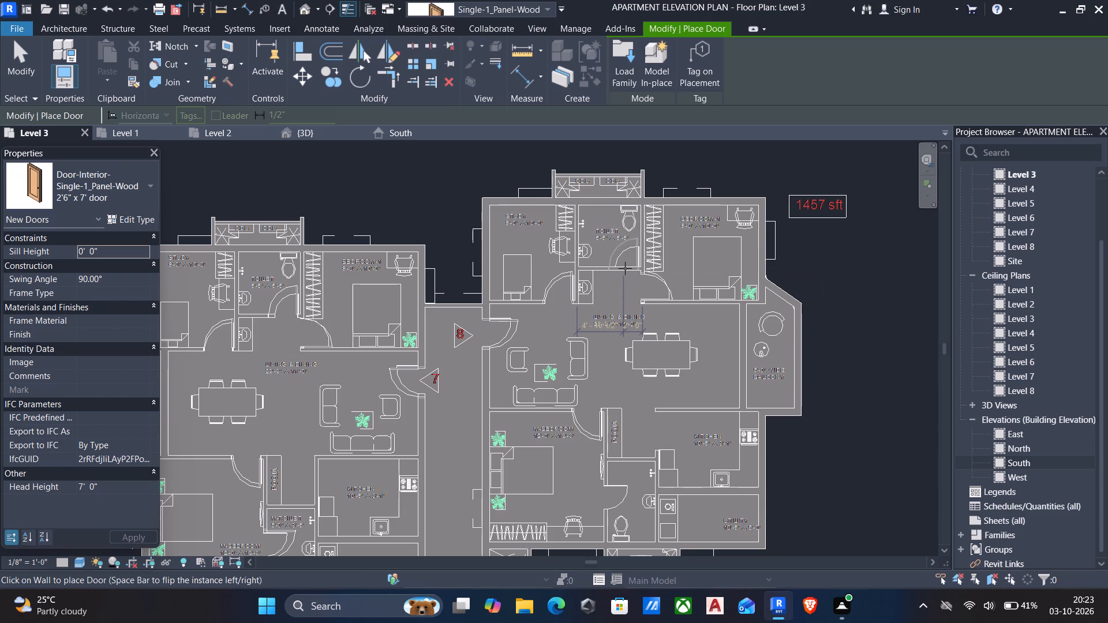
left_click(625, 268)
middle_click_drag(617, 428, 616, 427)
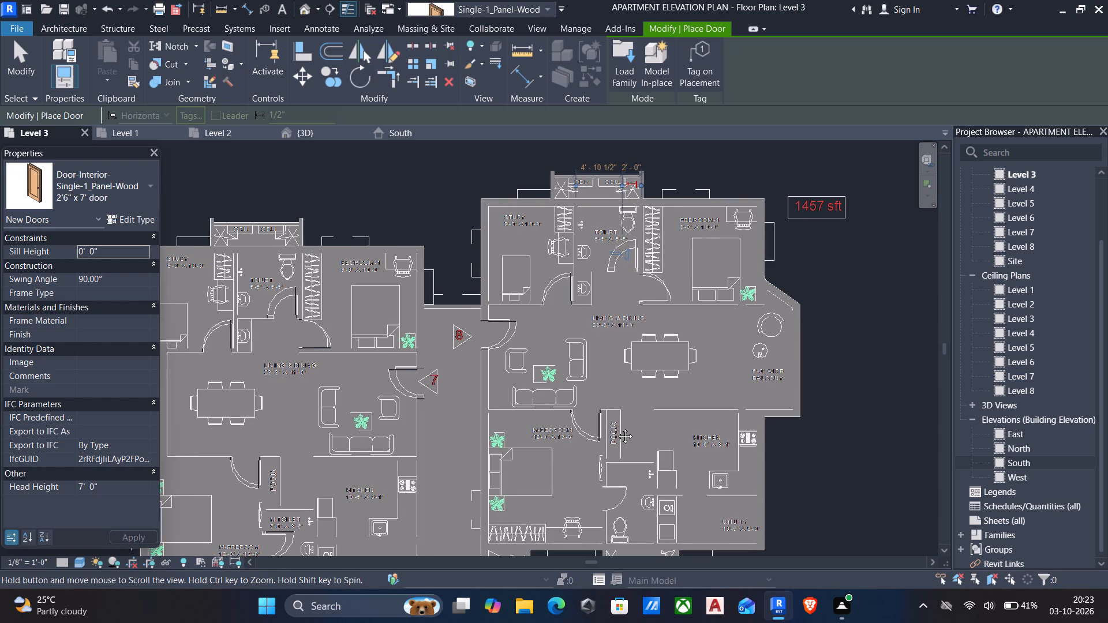
middle_click_drag(616, 427, 631, 368)
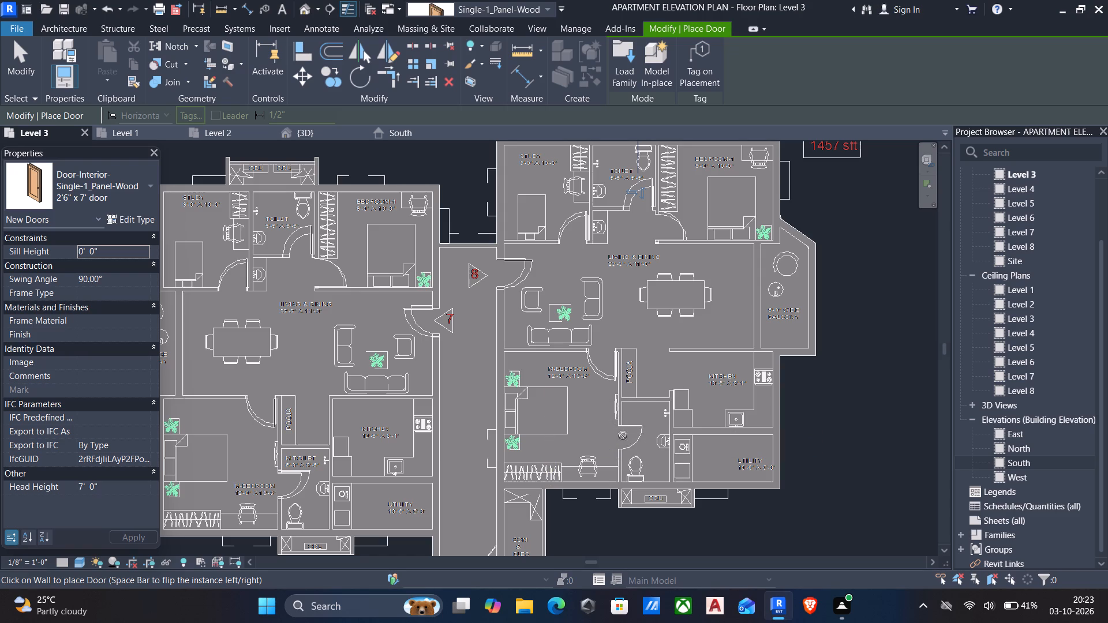
key("Escape")
key("Escape")
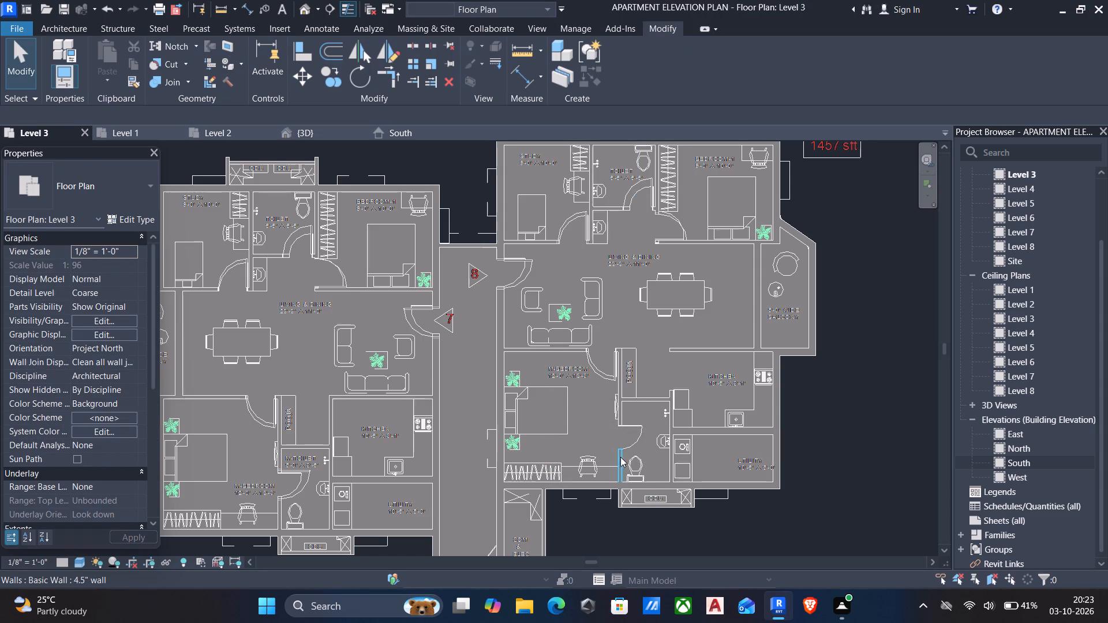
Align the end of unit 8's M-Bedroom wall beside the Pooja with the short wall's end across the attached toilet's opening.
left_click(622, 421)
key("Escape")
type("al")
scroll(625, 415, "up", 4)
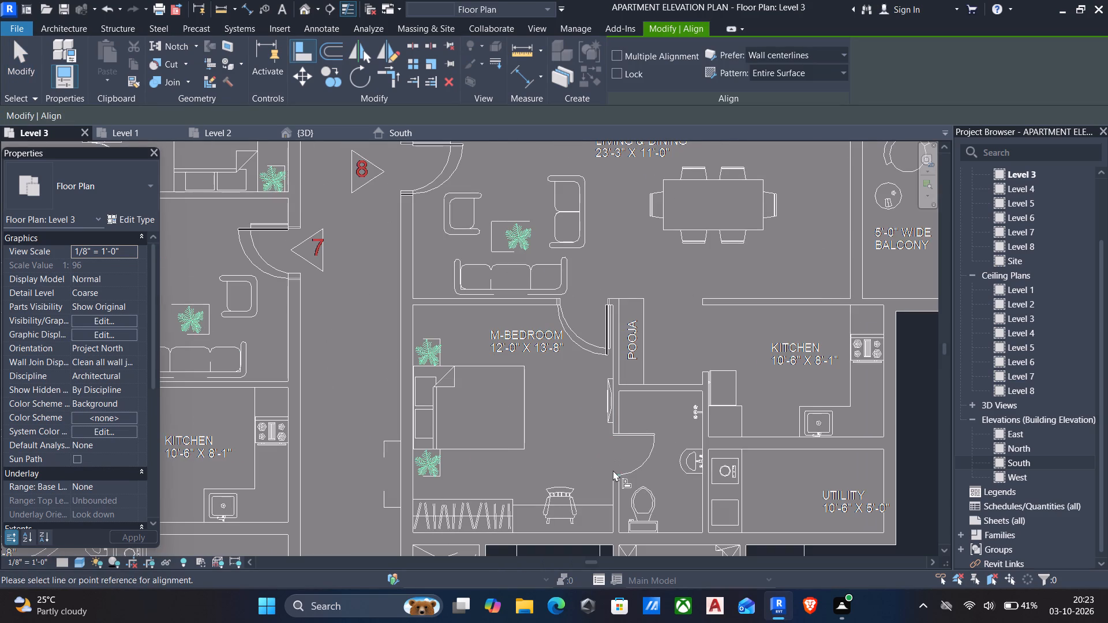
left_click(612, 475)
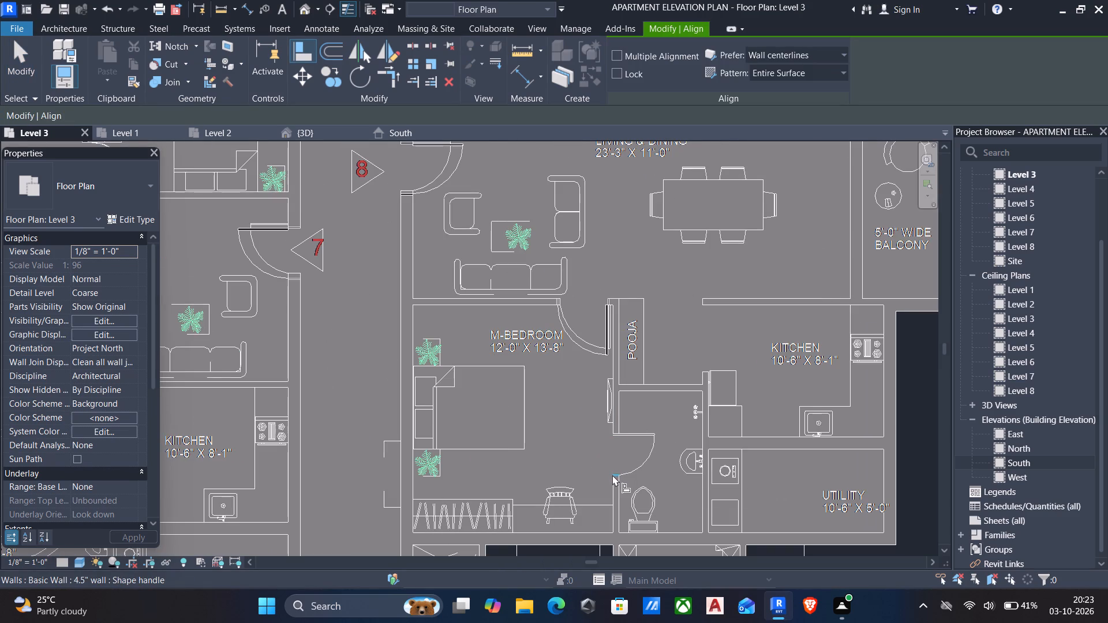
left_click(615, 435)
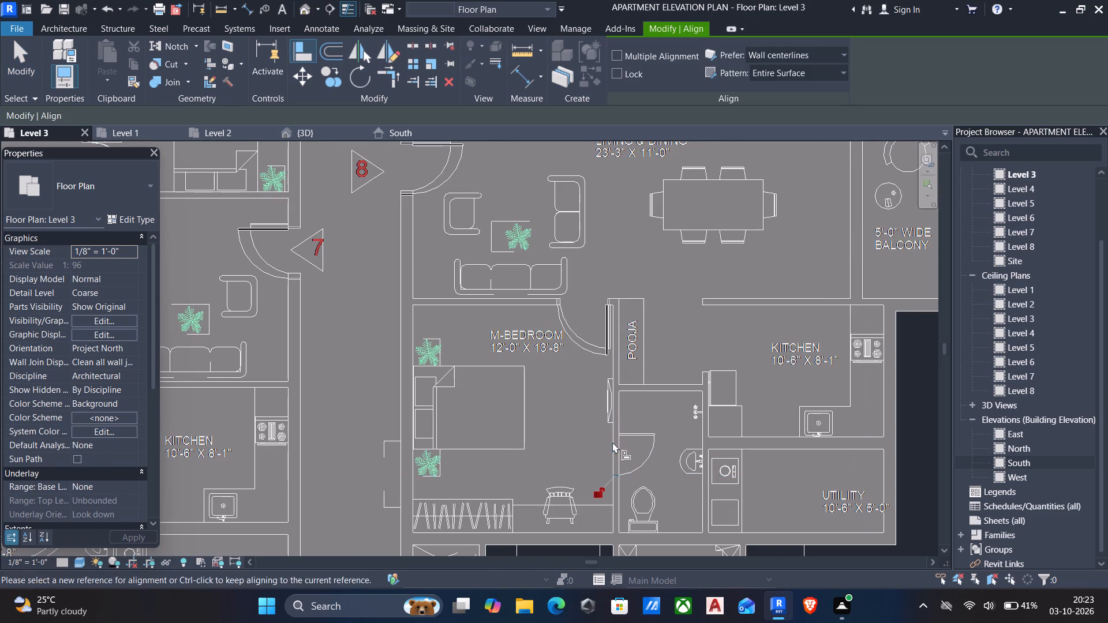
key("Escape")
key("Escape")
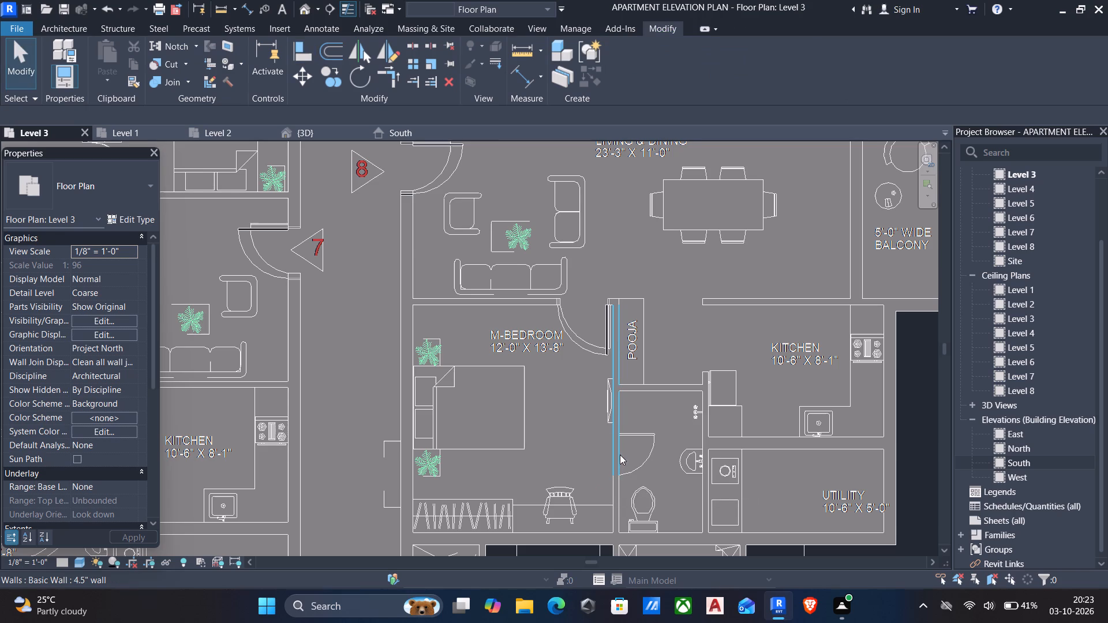
Delete the short 4.5" wall beside unit 8's attached toilet and align the remaining wall's end to the drawing's lower exterior wall line.
left_click(620, 455)
left_click(612, 488)
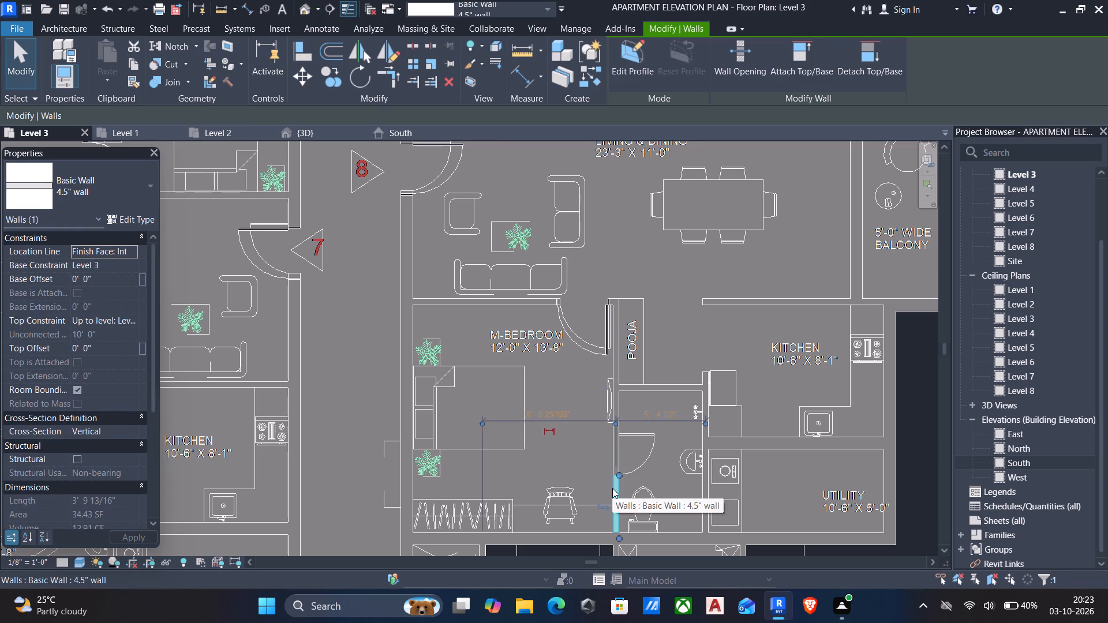
key("Delete")
key("a")
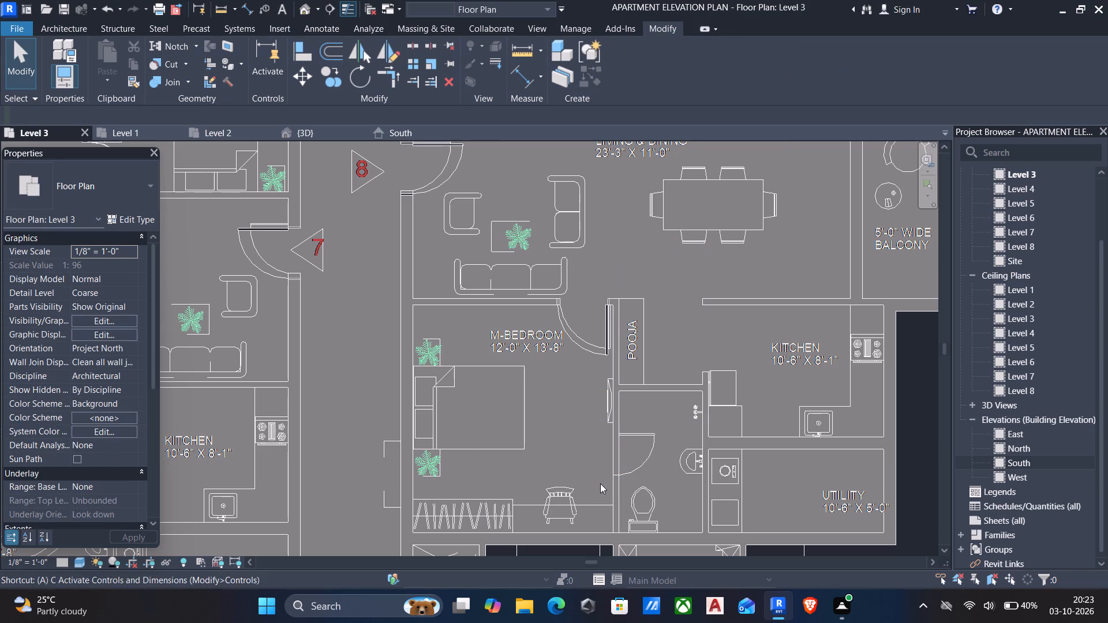
key("l")
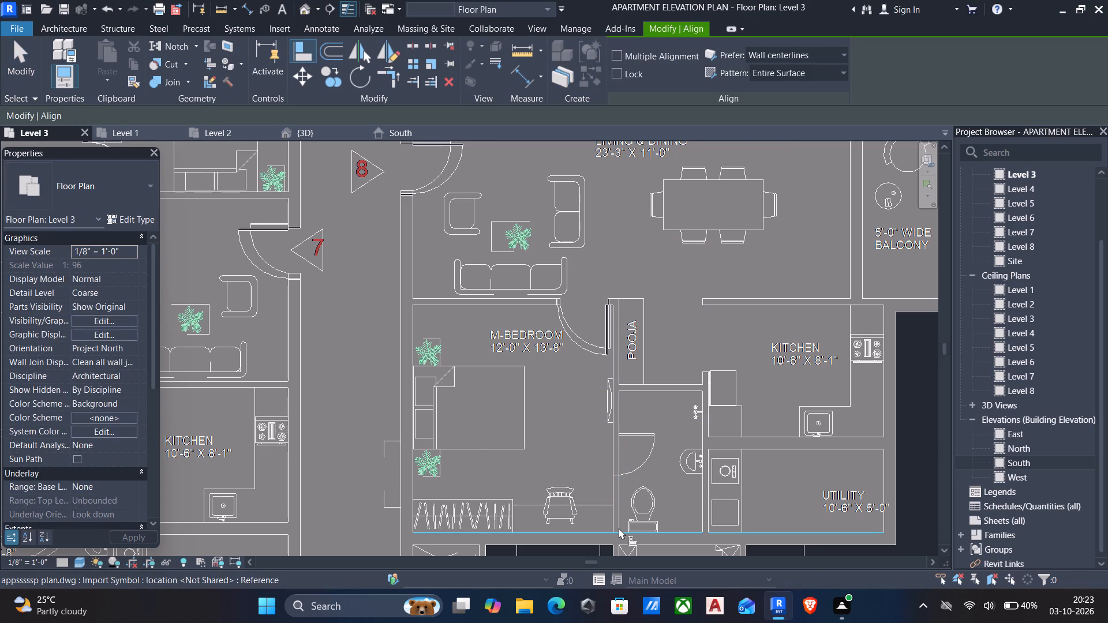
left_click(620, 530)
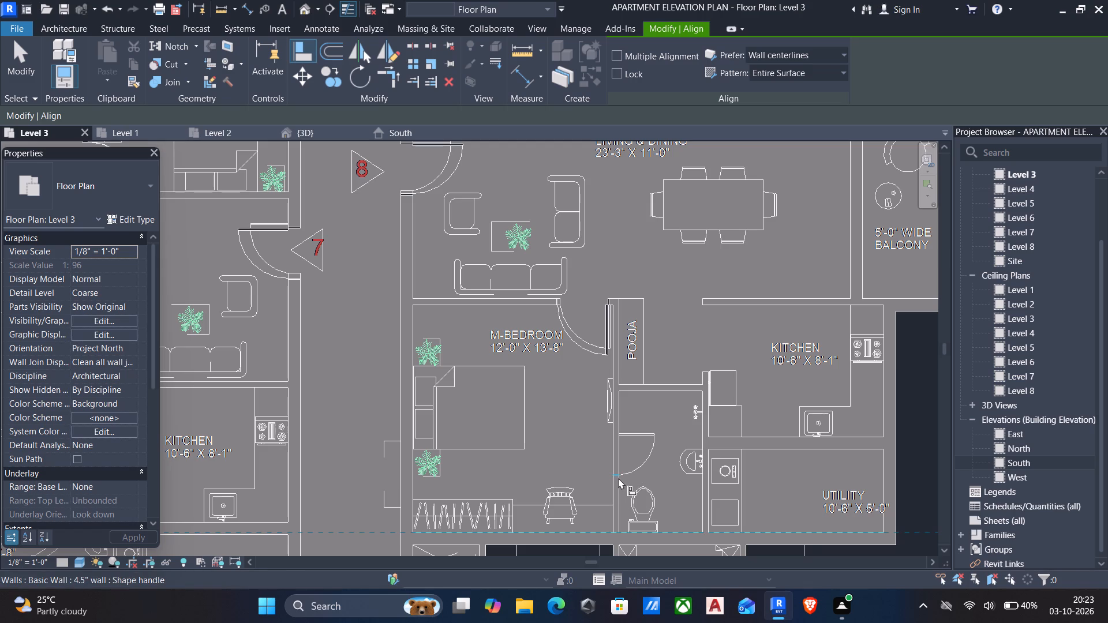
left_click(617, 478)
key("Escape")
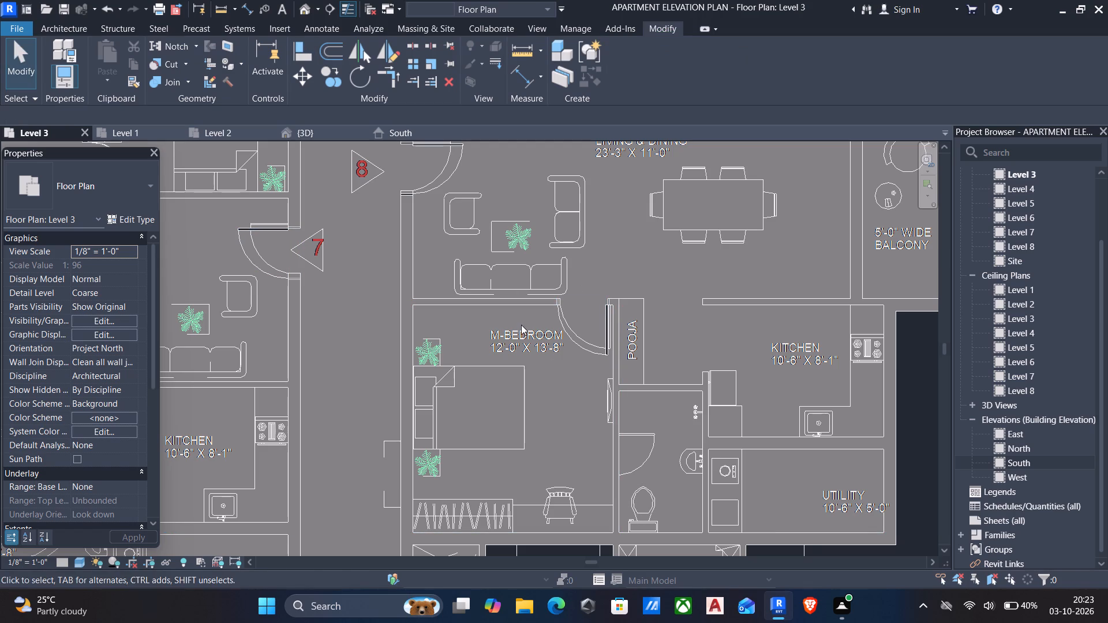
Place a 2'6" x 7' door in the wall between unit 8's M-Bedroom and its attached toilet, flipping the hinge side.
type("dr")
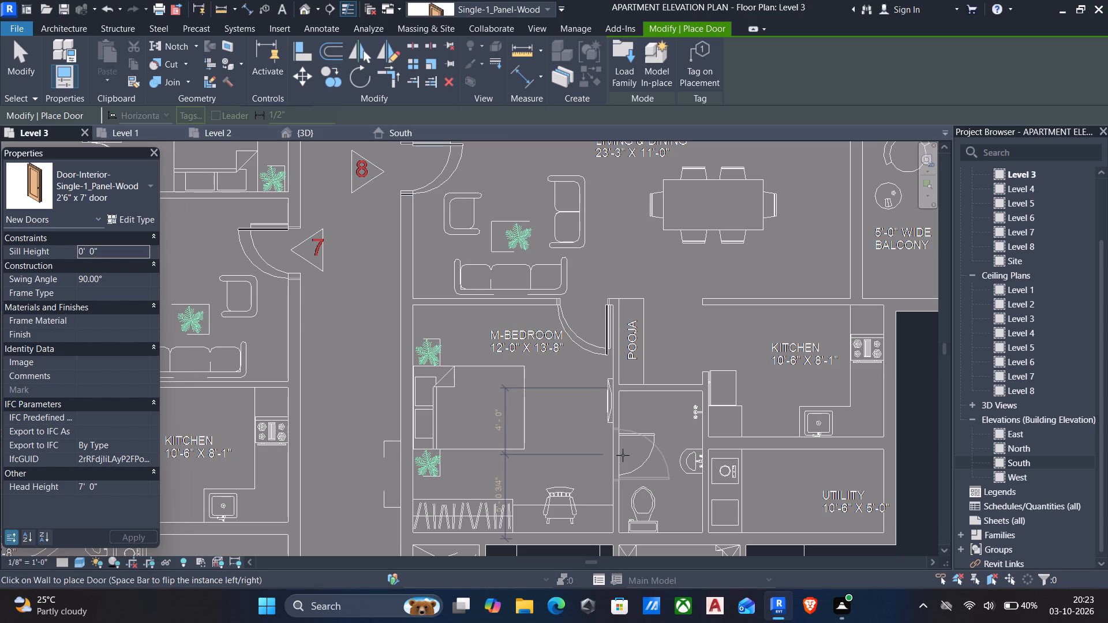
key("space")
left_click(623, 455)
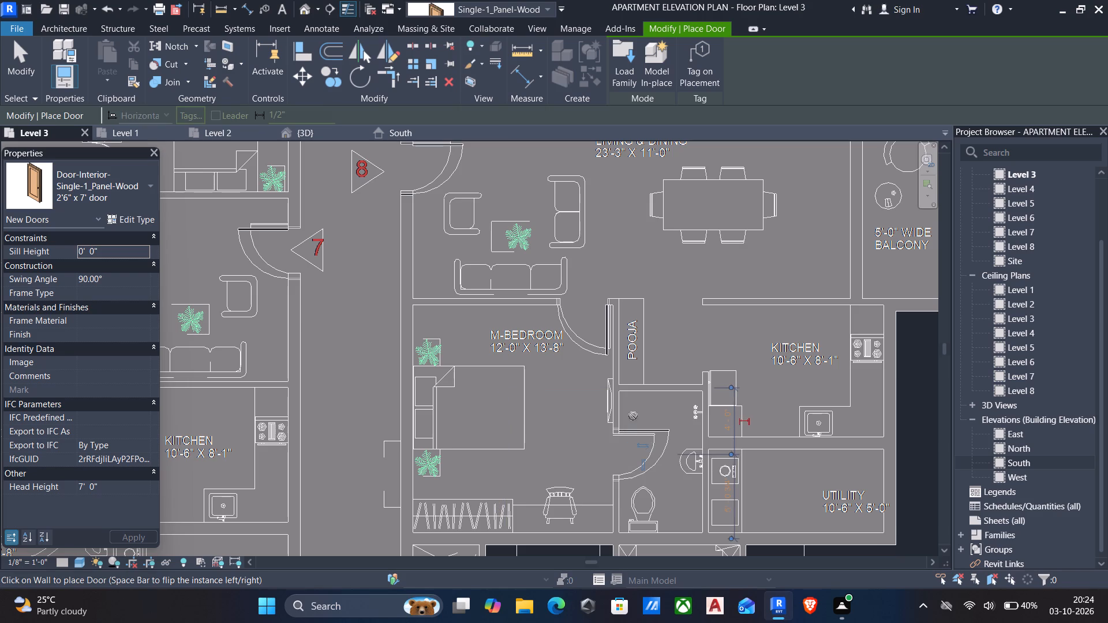
Look over unit 8's door openings, and follow the corridor to examine unit 6's bedroom and toilet openings.
middle_click_drag(632, 416, 621, 430)
middle_click_drag(496, 388, 488, 414)
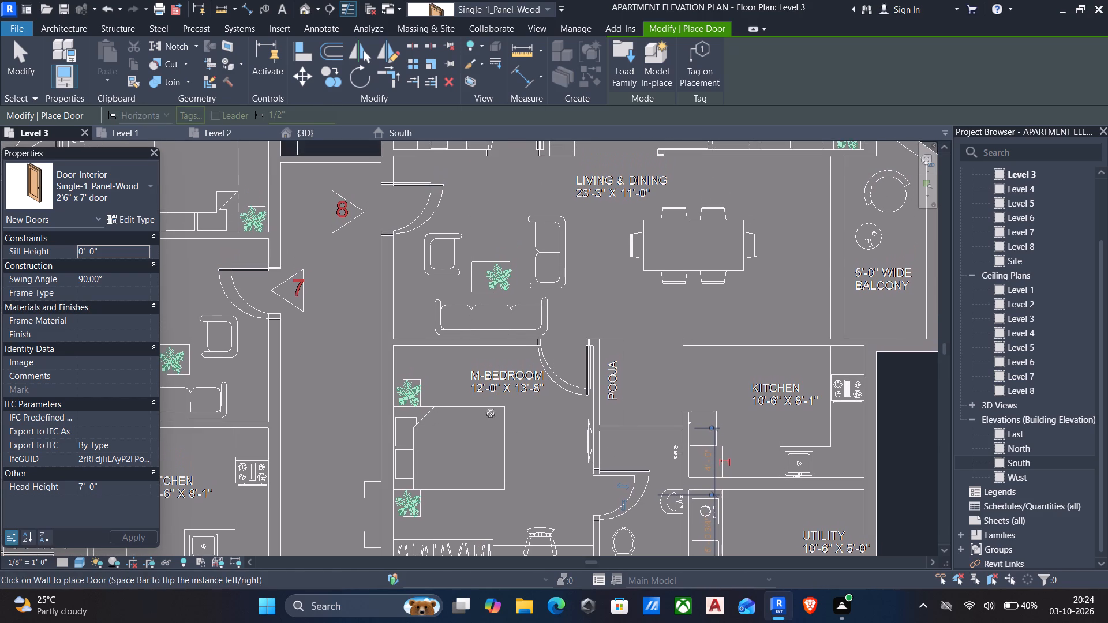
middle_click_drag(578, 344, 553, 382)
scroll(573, 361, "down", 2)
middle_click_drag(592, 337, 571, 365)
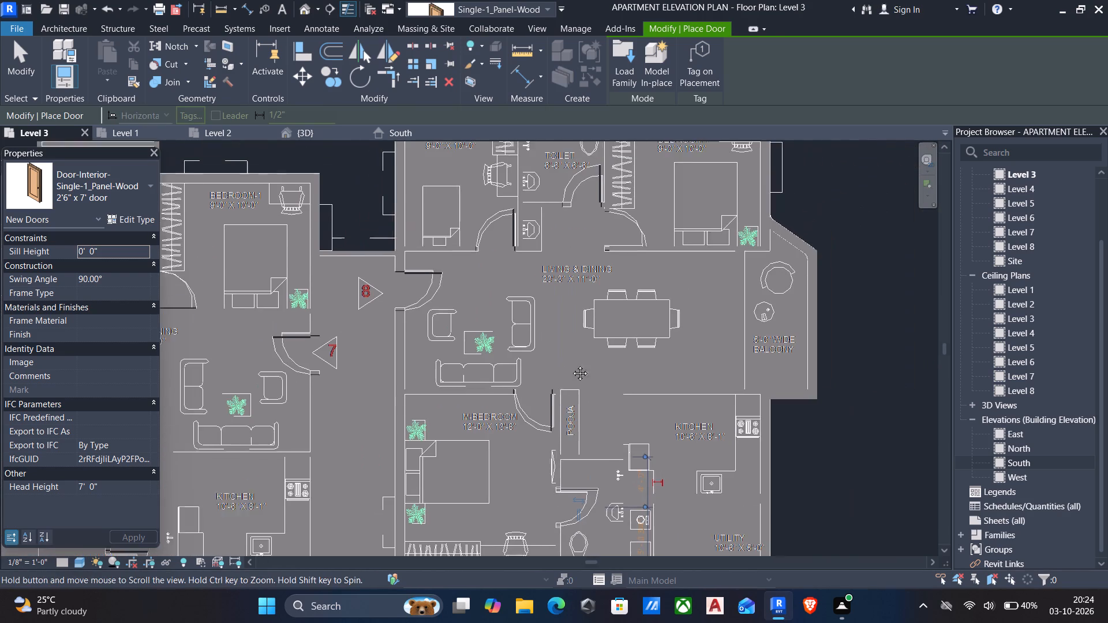
middle_click_drag(571, 365, 567, 385)
scroll(567, 385, "down", 2)
middle_click_drag(585, 321, 582, 321)
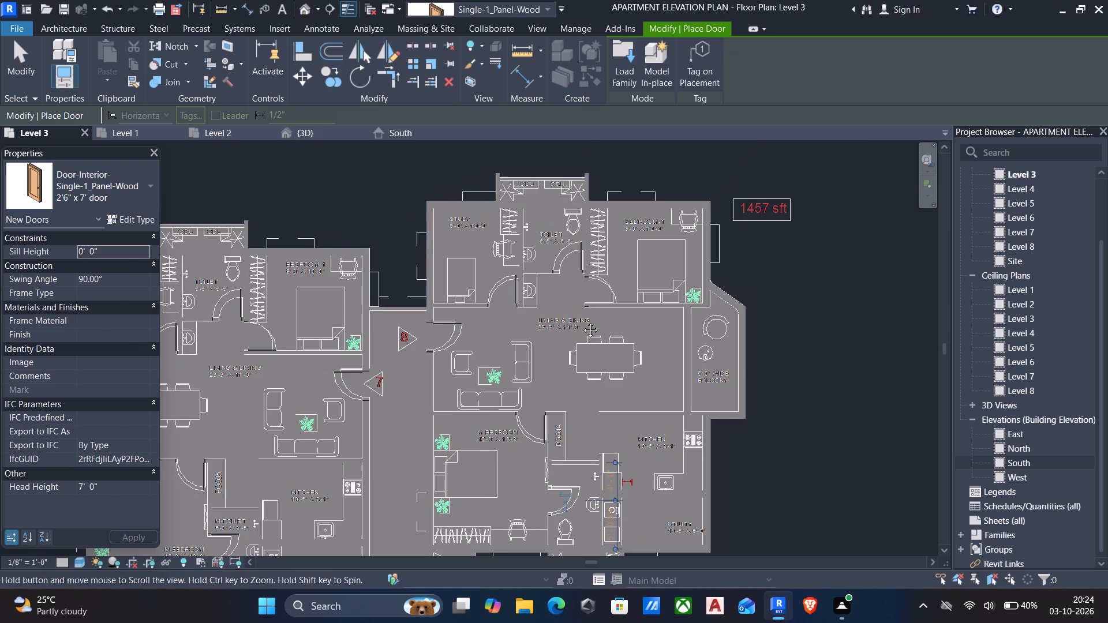
middle_click_drag(582, 321, 598, 272)
middle_click_drag(603, 301, 604, 243)
middle_click_drag(555, 342, 600, 305)
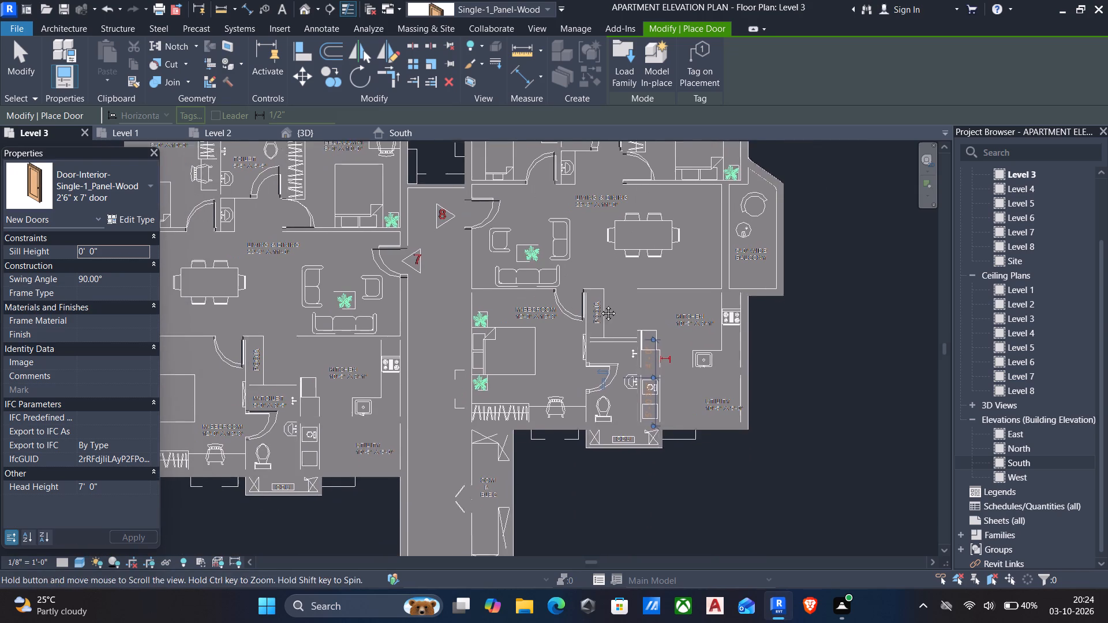
middle_click_drag(600, 305, 609, 299)
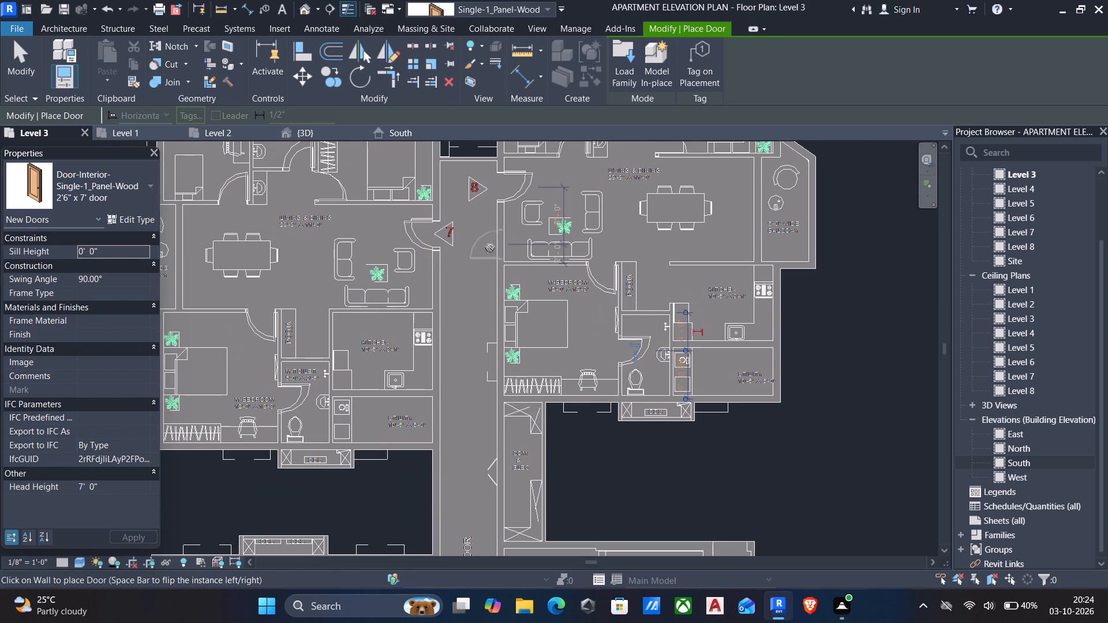
middle_click_drag(490, 248, 532, 202)
middle_click_drag(542, 359, 559, 301)
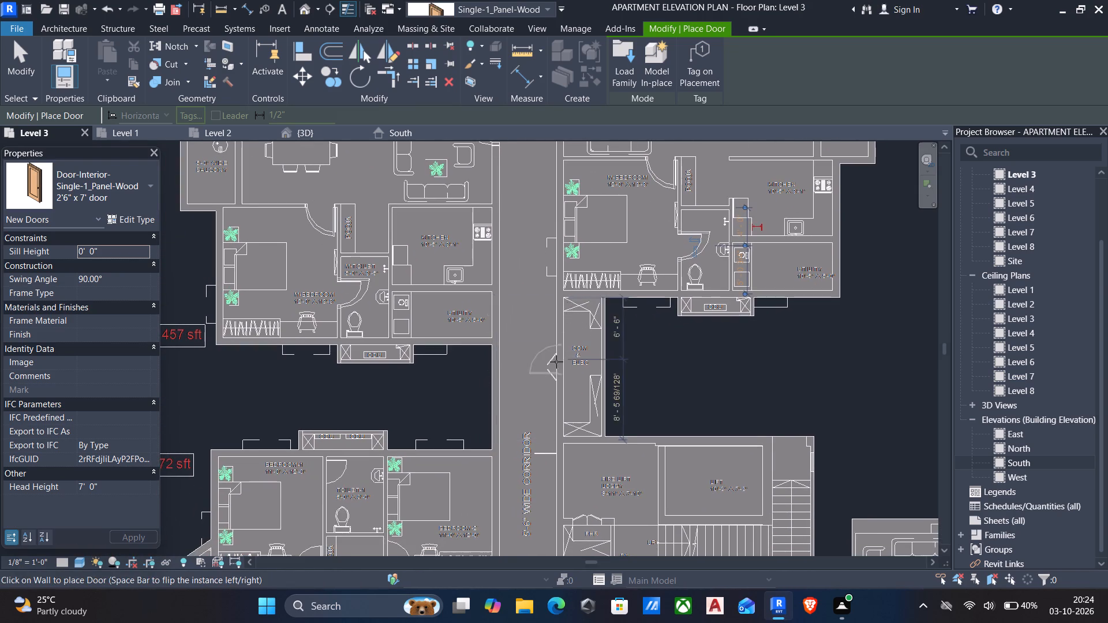
middle_click_drag(555, 362, 558, 320)
middle_click_drag(529, 362, 545, 304)
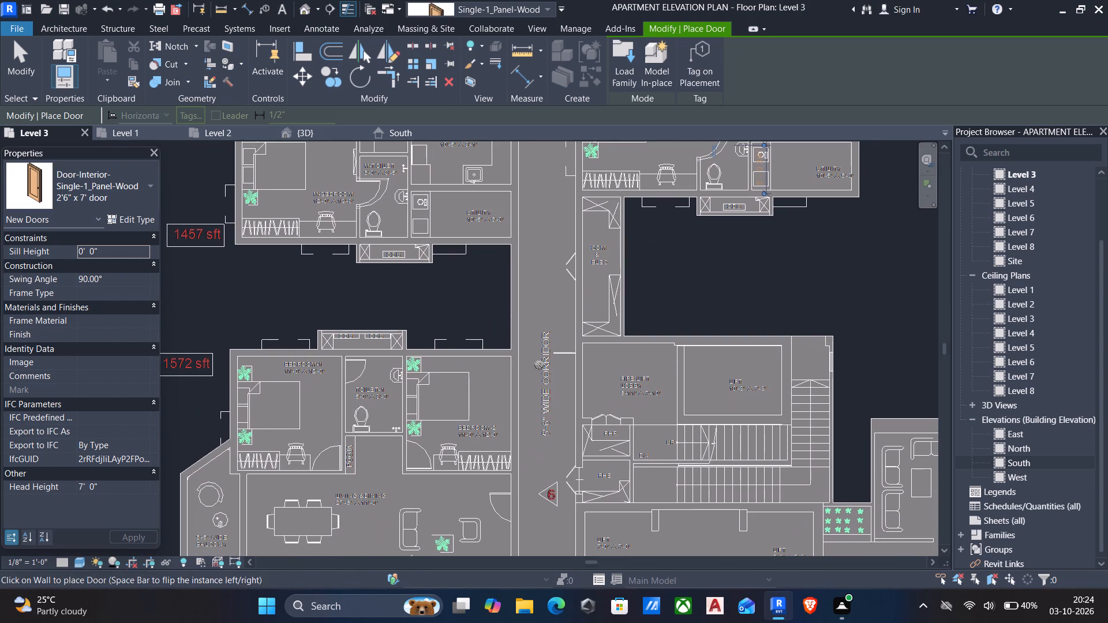
middle_click_drag(540, 366, 546, 370)
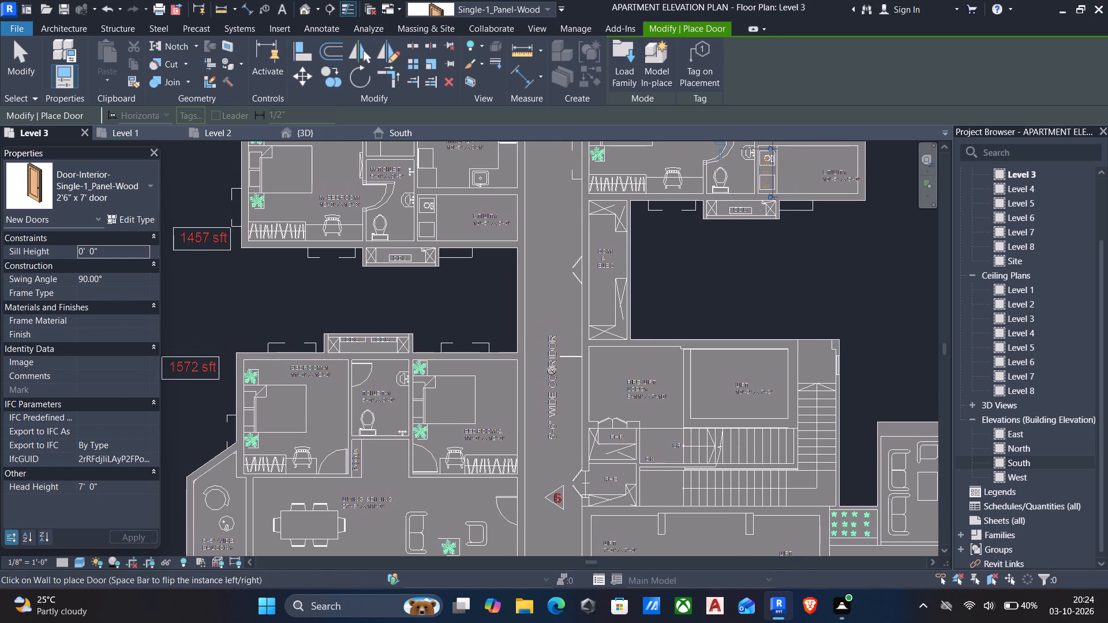
middle_click_drag(555, 384, 586, 344)
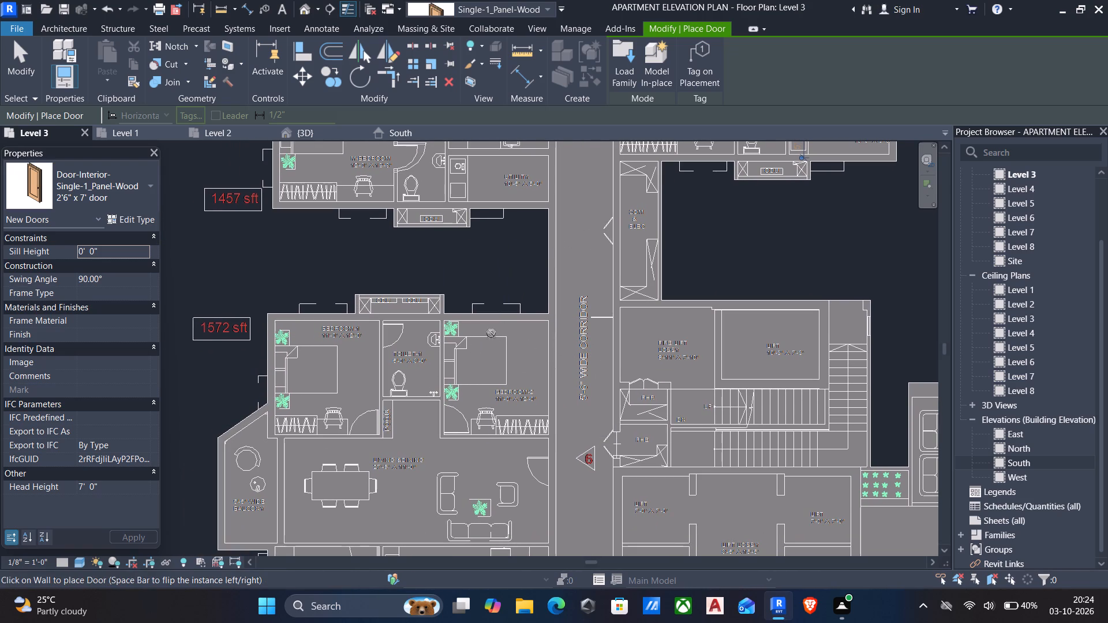
Place 2'6" x 7' doors at unit 6's three toilets: between the two bedrooms, beside the kitchen, and off the M-Bedroom.
left_click(388, 337)
middle_click_drag(415, 418, 460, 341)
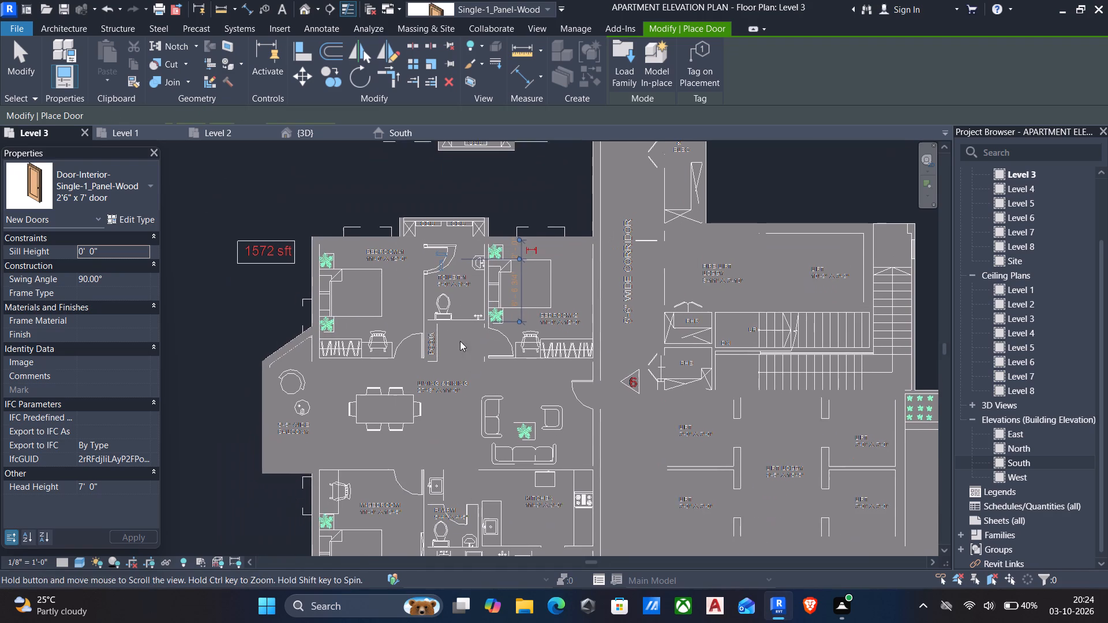
middle_click_drag(432, 433, 446, 377)
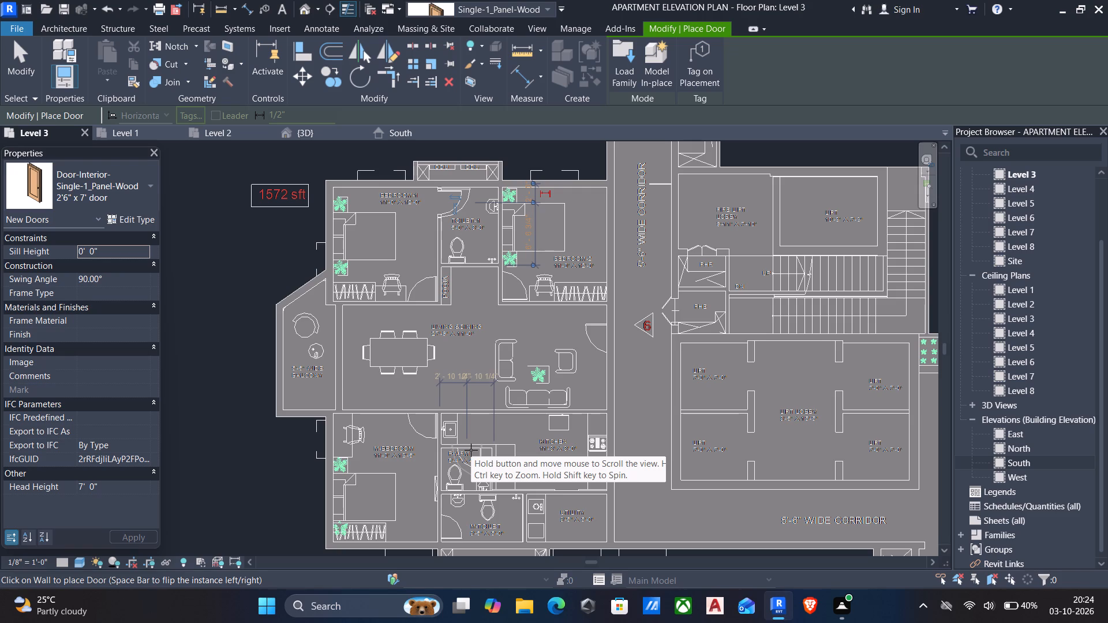
left_click(471, 450)
middle_click_drag(471, 450, 491, 393)
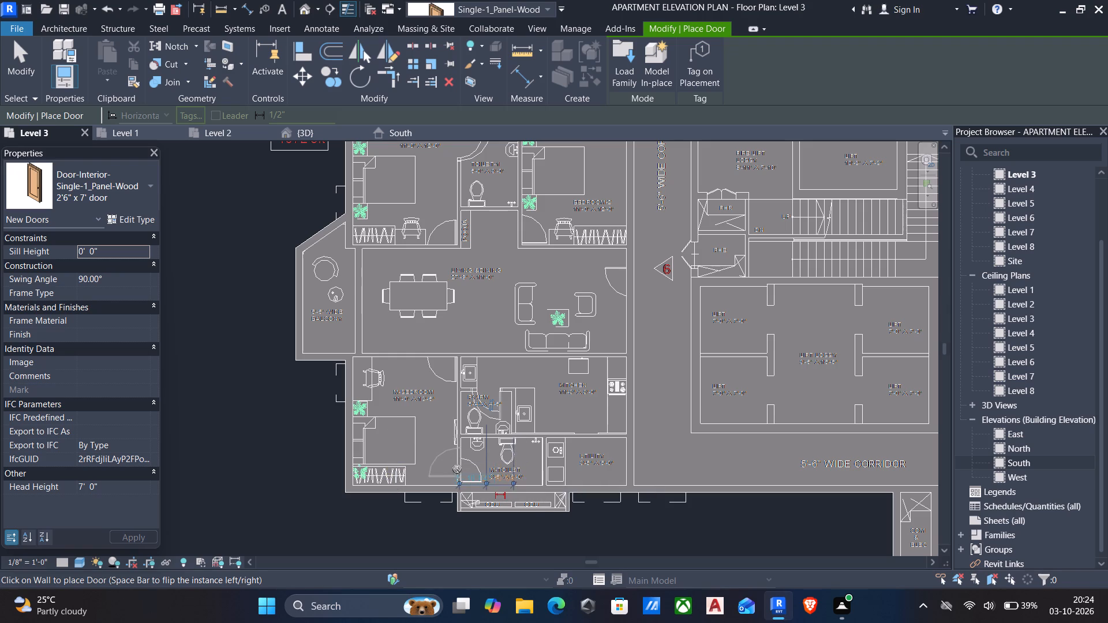
key("Escape")
key("Escape")
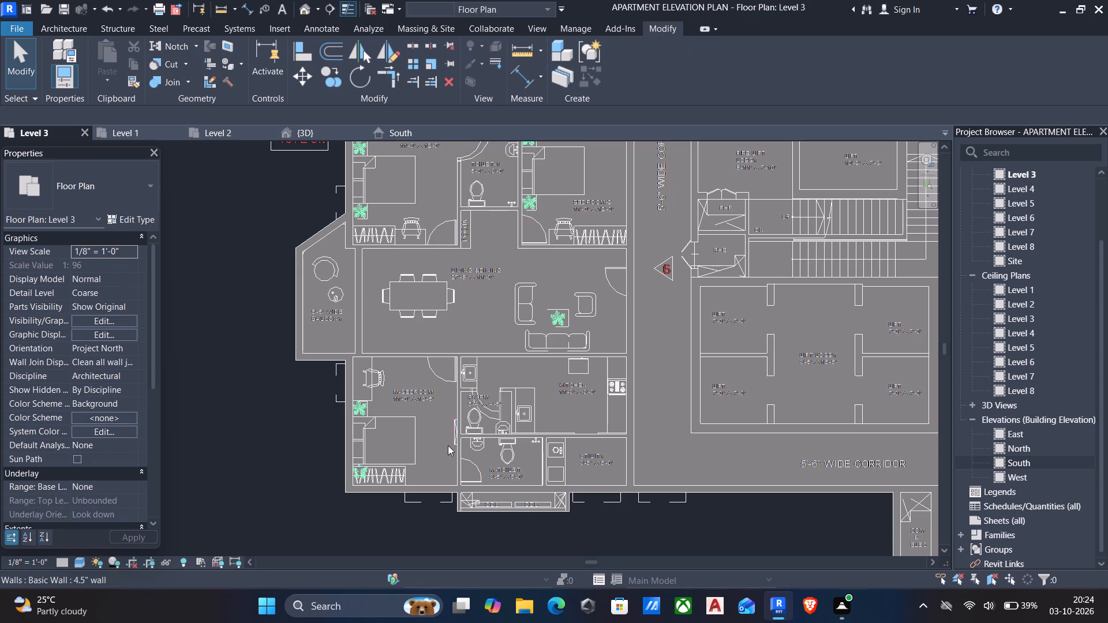
key("d")
key("r")
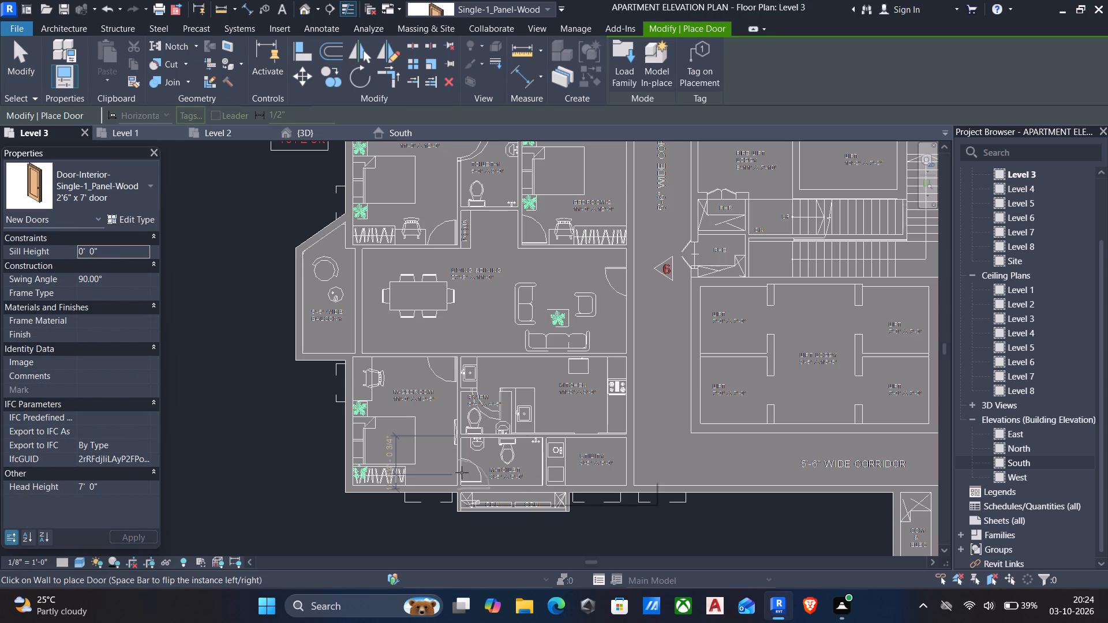
left_click(461, 470)
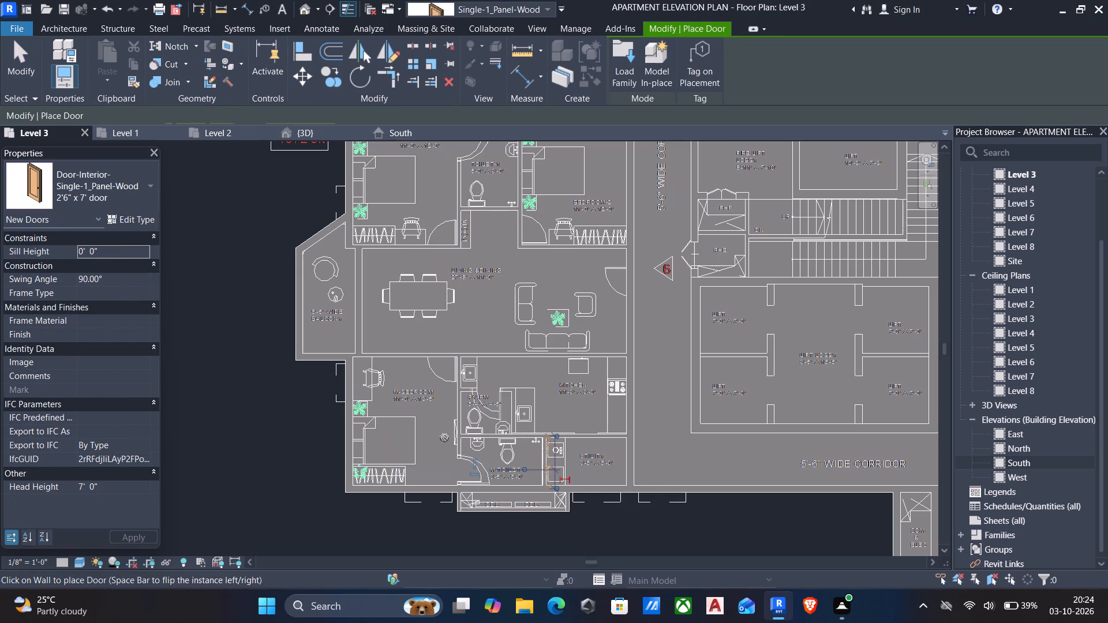
middle_click_drag(444, 436, 444, 472)
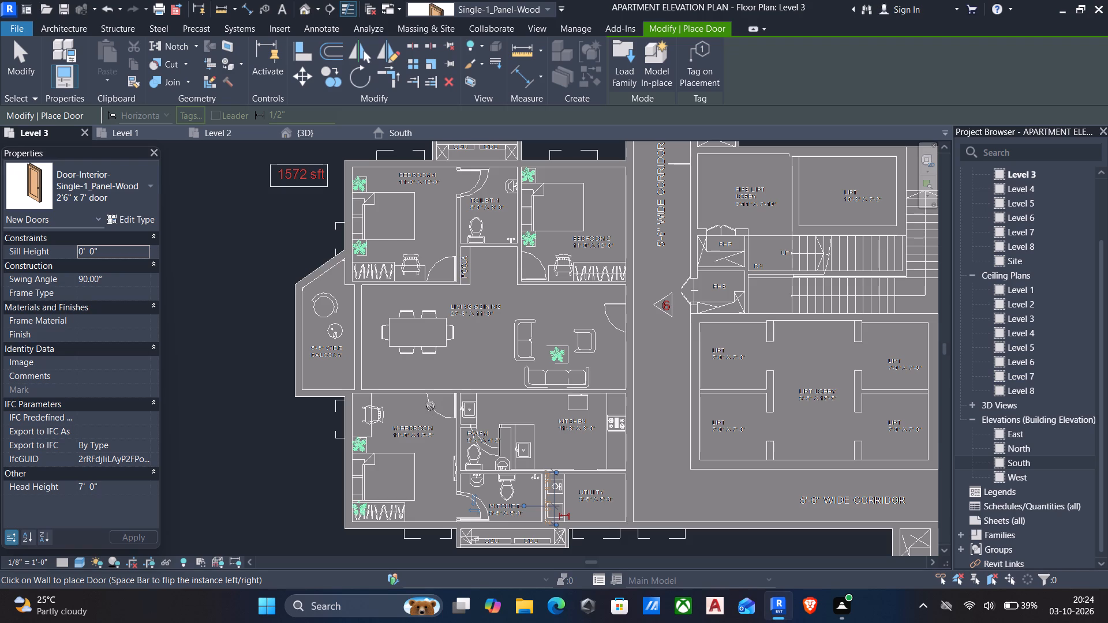
key("Escape")
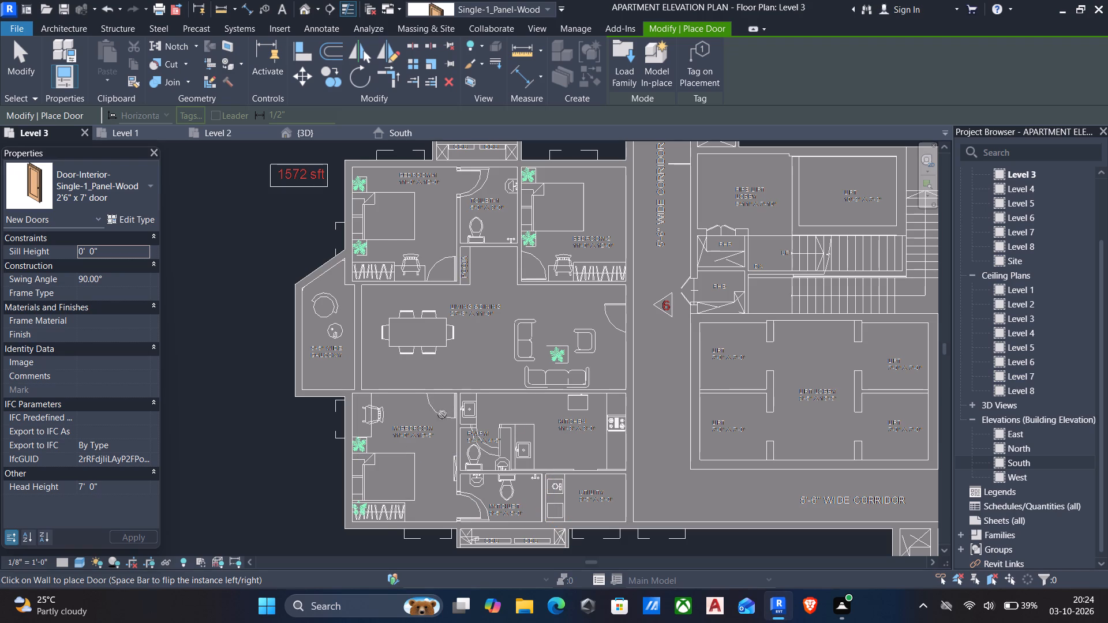
Place 36" x 84" doors at unit 6's M-Bedroom, main entrance and the two other bedrooms, flipping hinge sides to match the drawing.
left_click(125, 205)
left_click(89, 287)
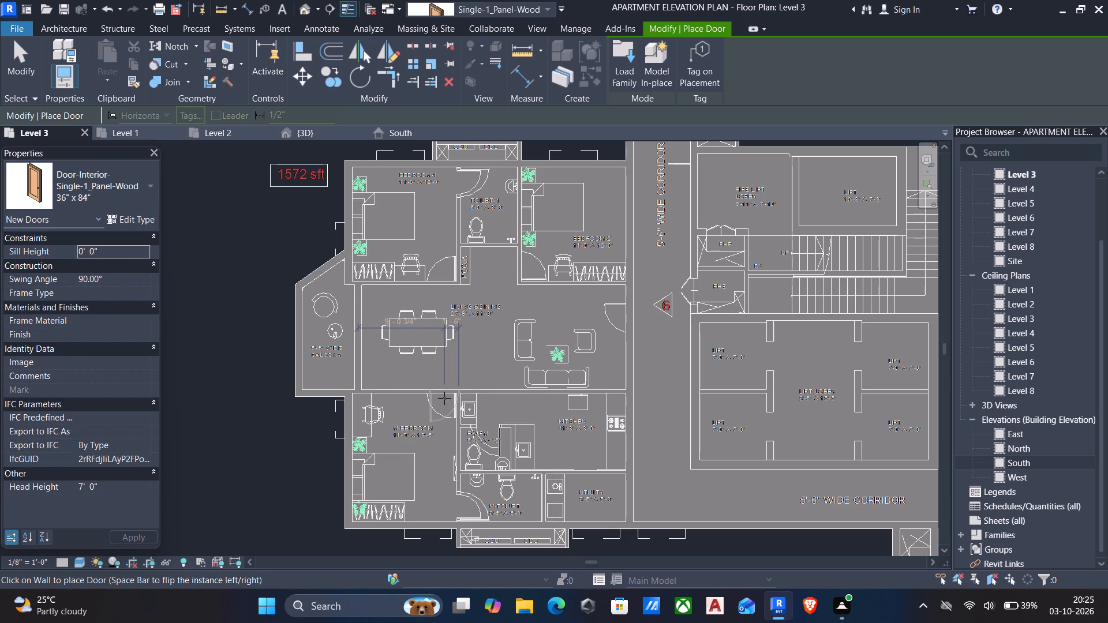
key("space")
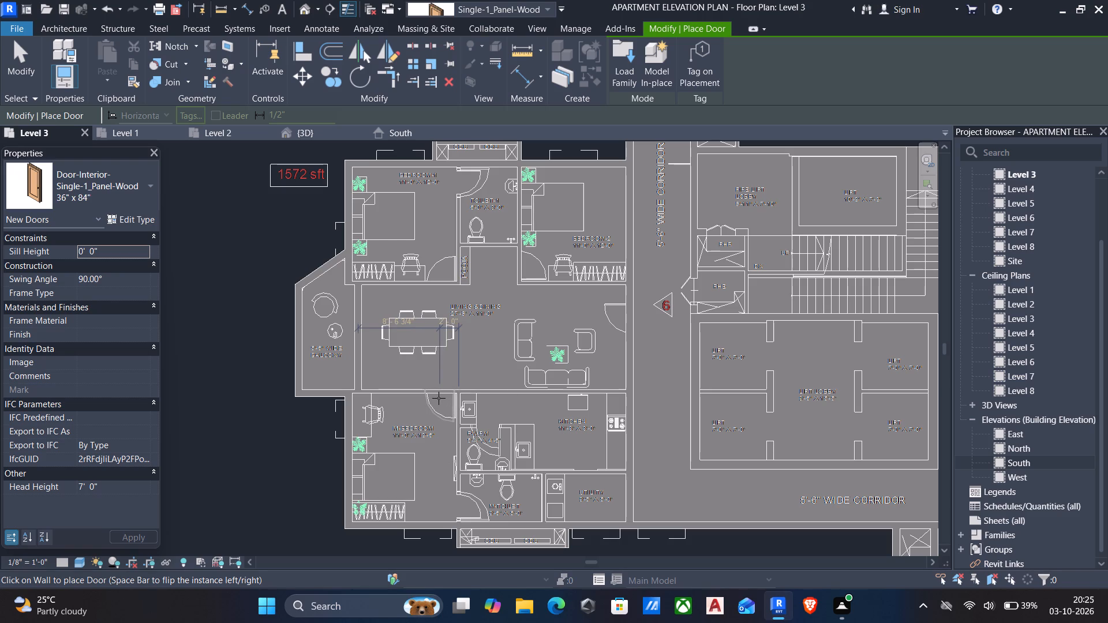
left_click(439, 398)
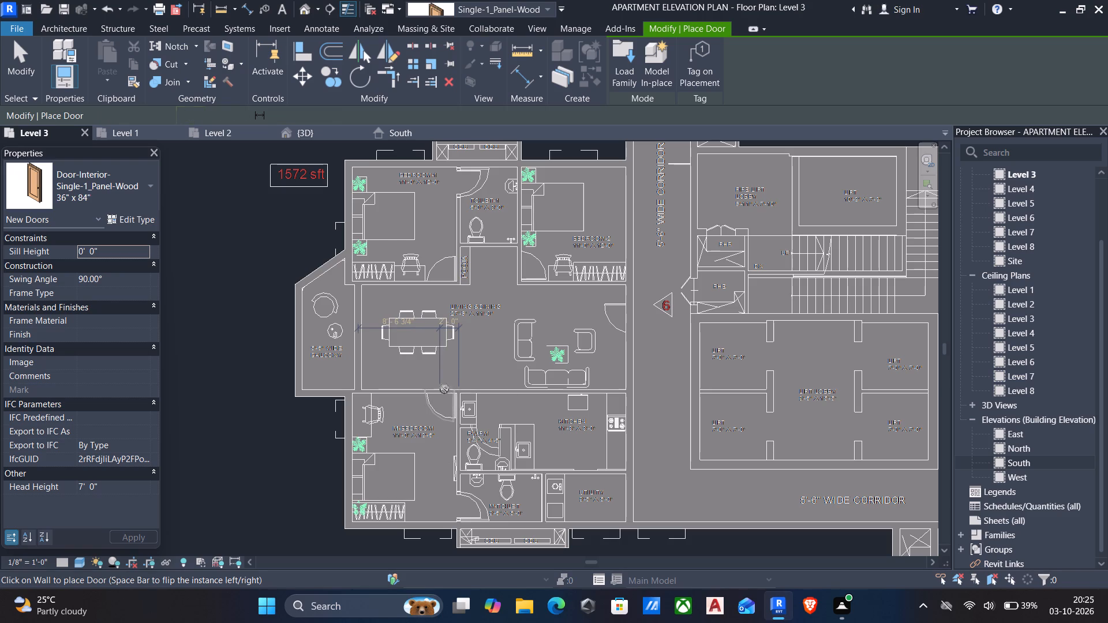
key("space")
left_click(628, 318)
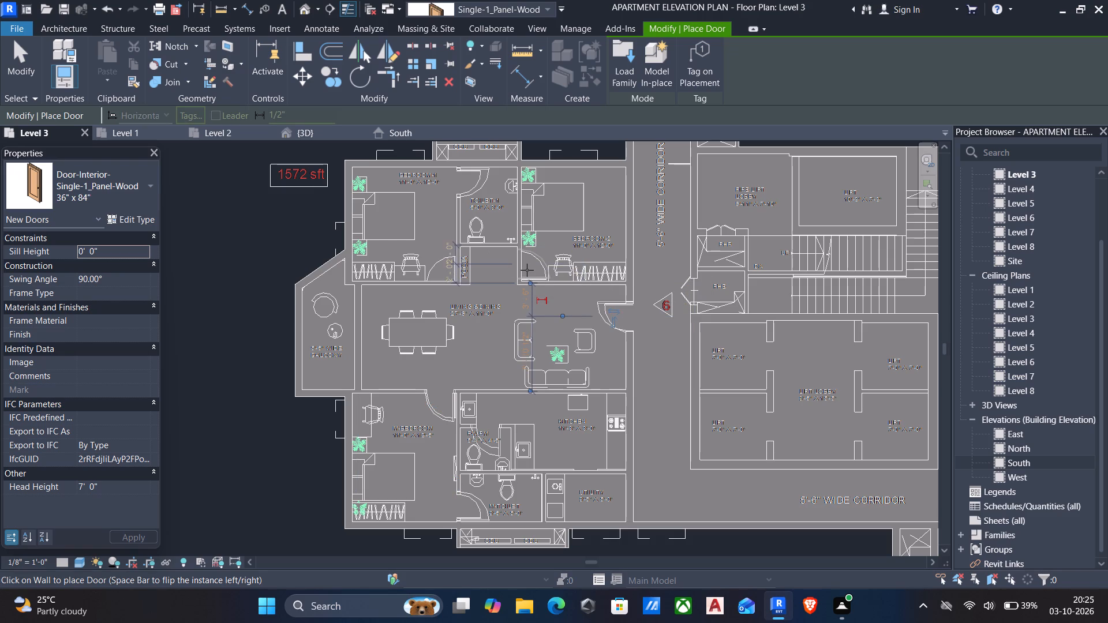
key("space")
key("space")
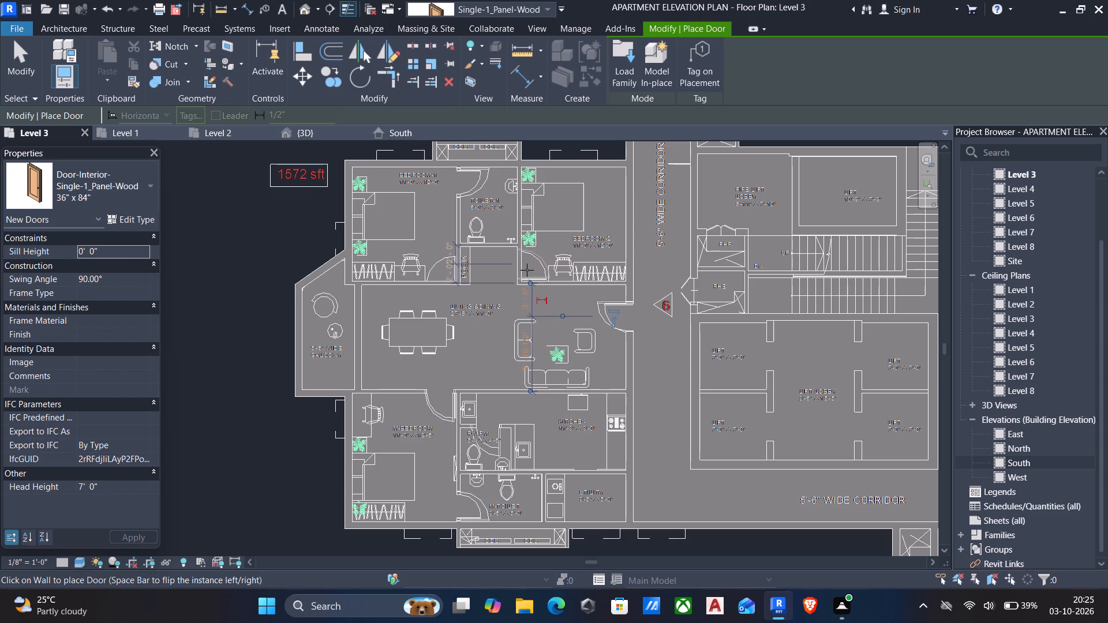
left_click(527, 270)
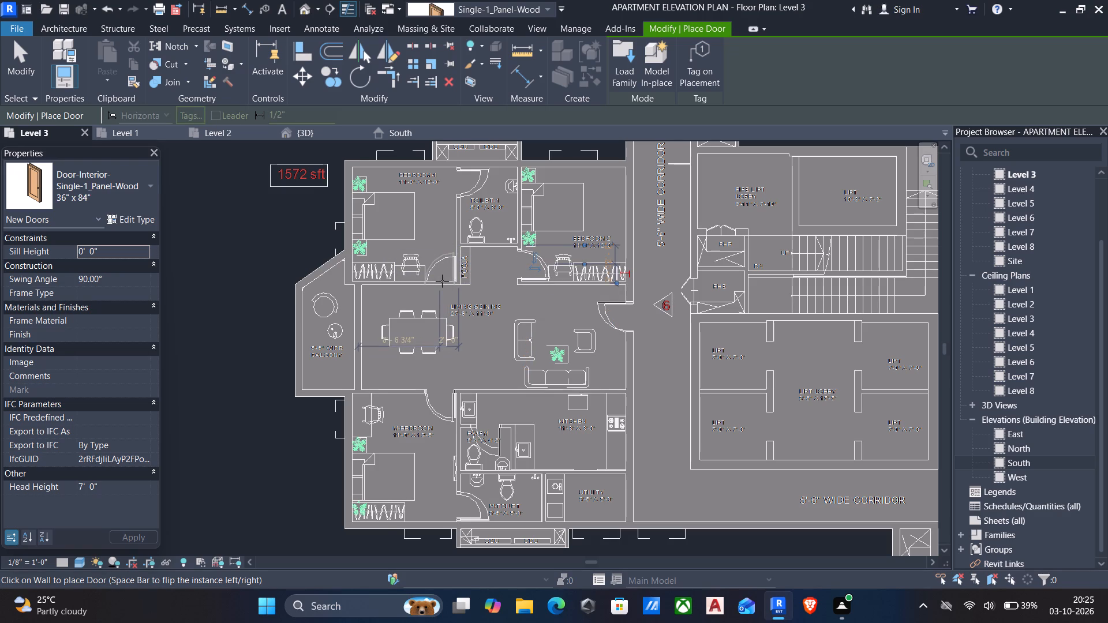
left_click(442, 281)
Align the end of unit 5's Bedroom-1 wall on the dining side with the wall beside the Pooja, closing the door gap.
scroll(443, 317, "down", 3)
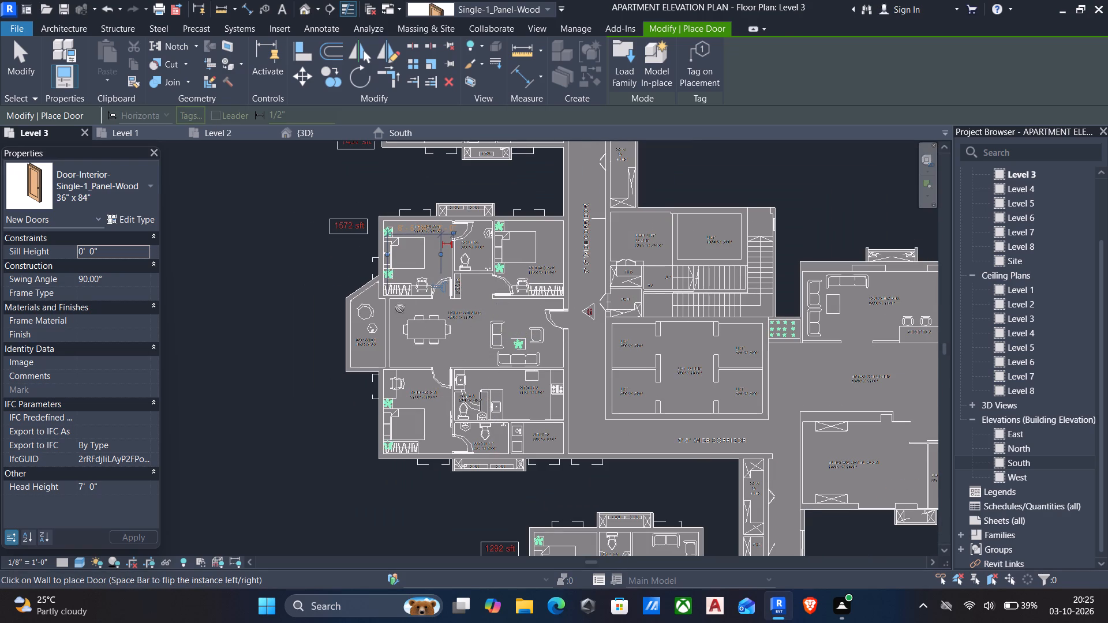
middle_click_drag(672, 283, 628, 242)
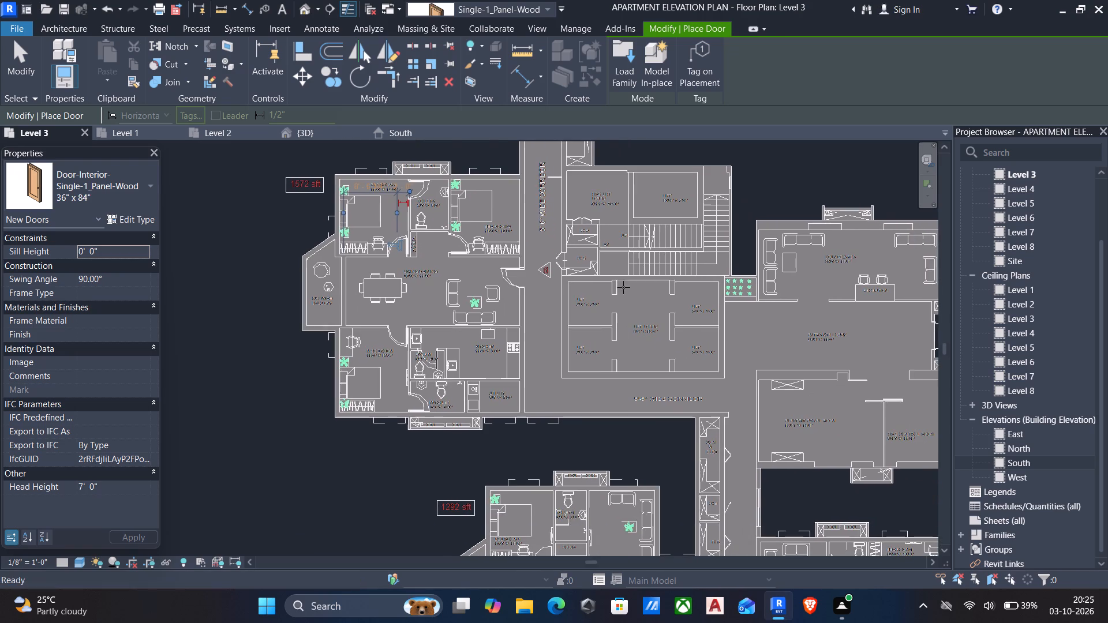
scroll(628, 351, "down", 3)
middle_click_drag(632, 389, 639, 318)
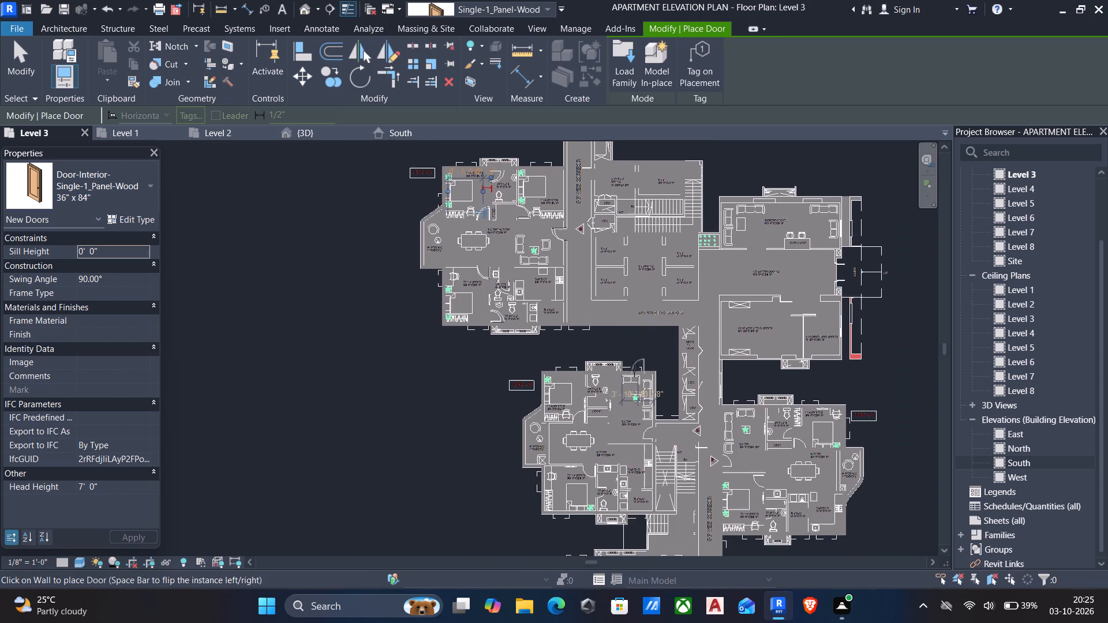
scroll(638, 382, "up", 4)
middle_click_drag(562, 413, 604, 346)
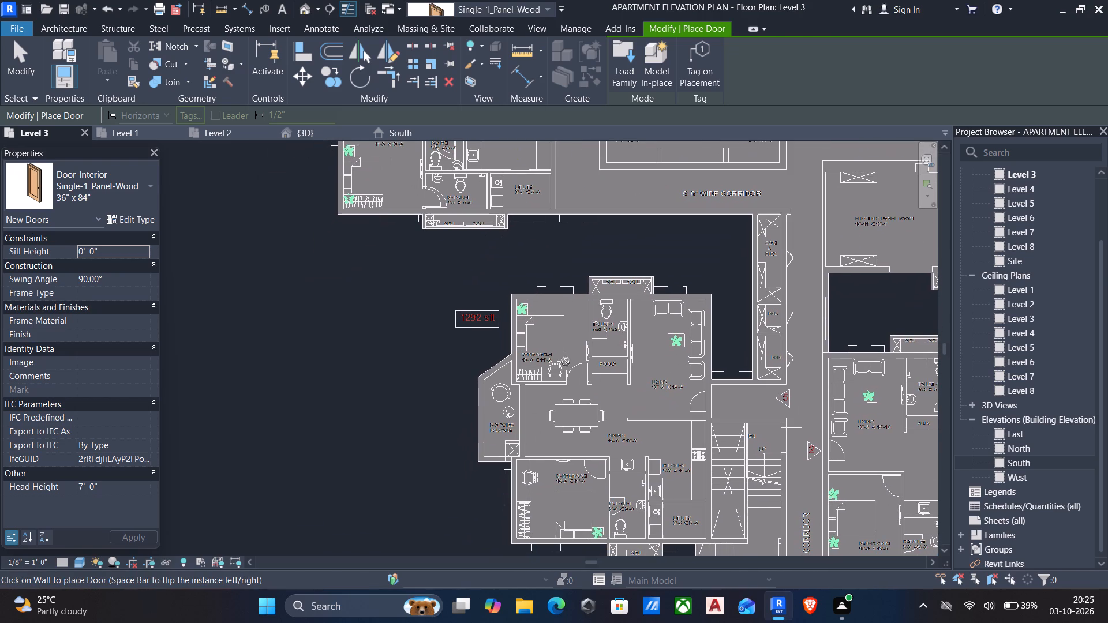
scroll(567, 377, "up", 3)
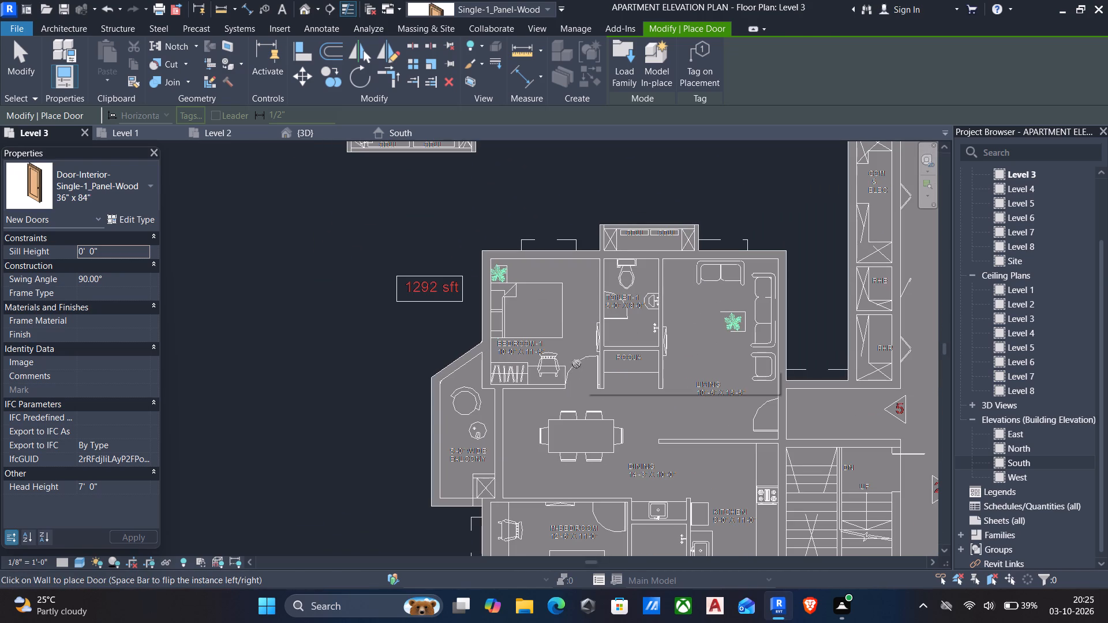
key("Escape")
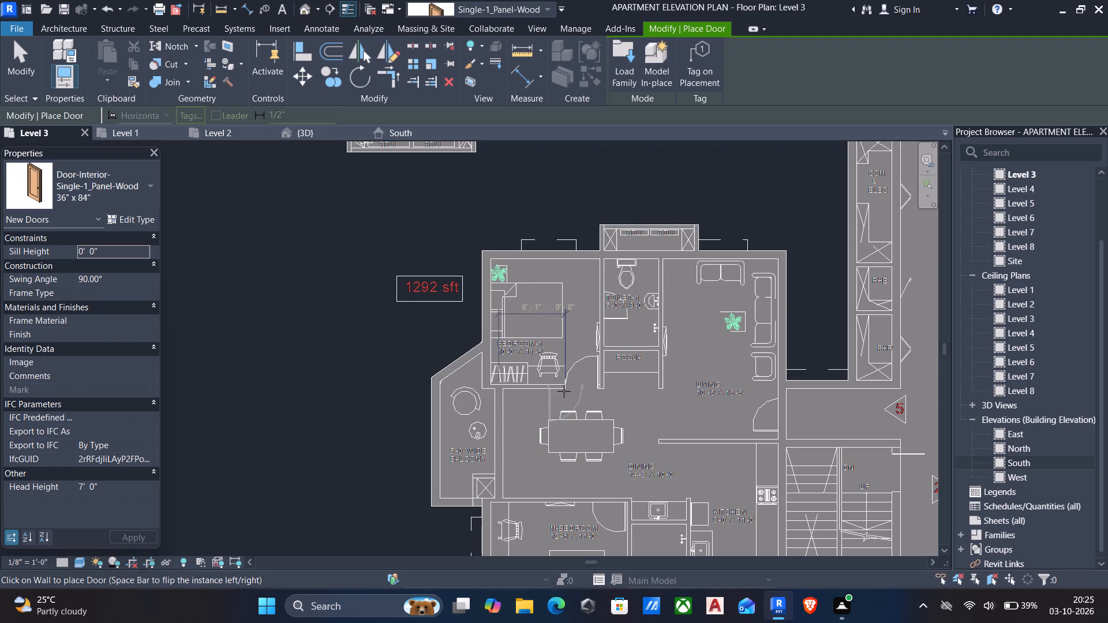
key("Escape")
left_click(546, 389)
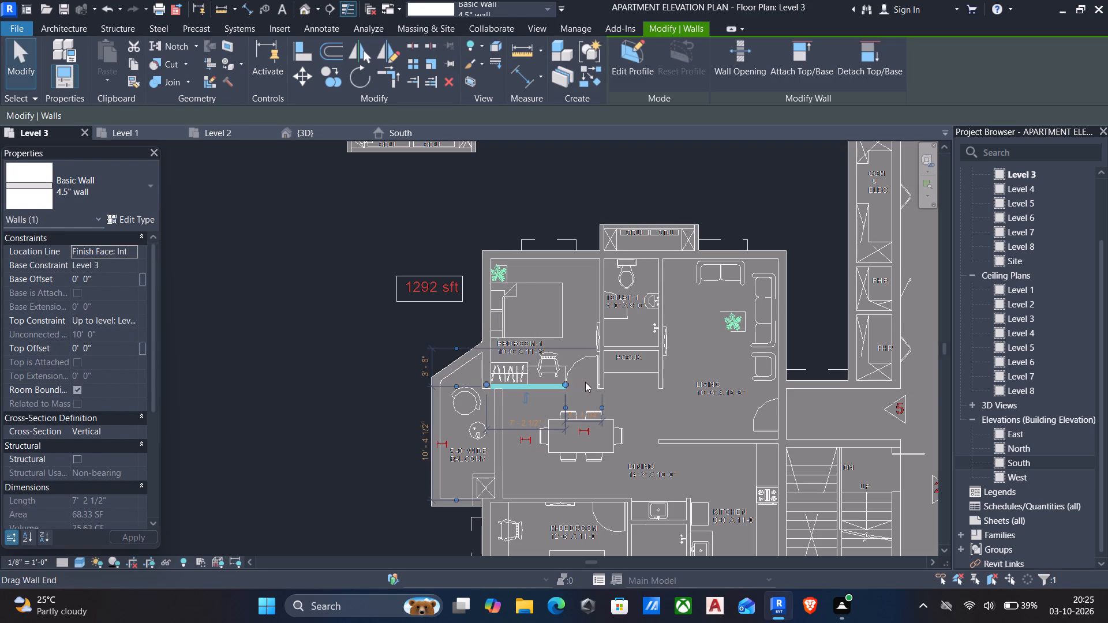
key("Escape")
key("a")
key("l")
scroll(590, 386, "up", 4)
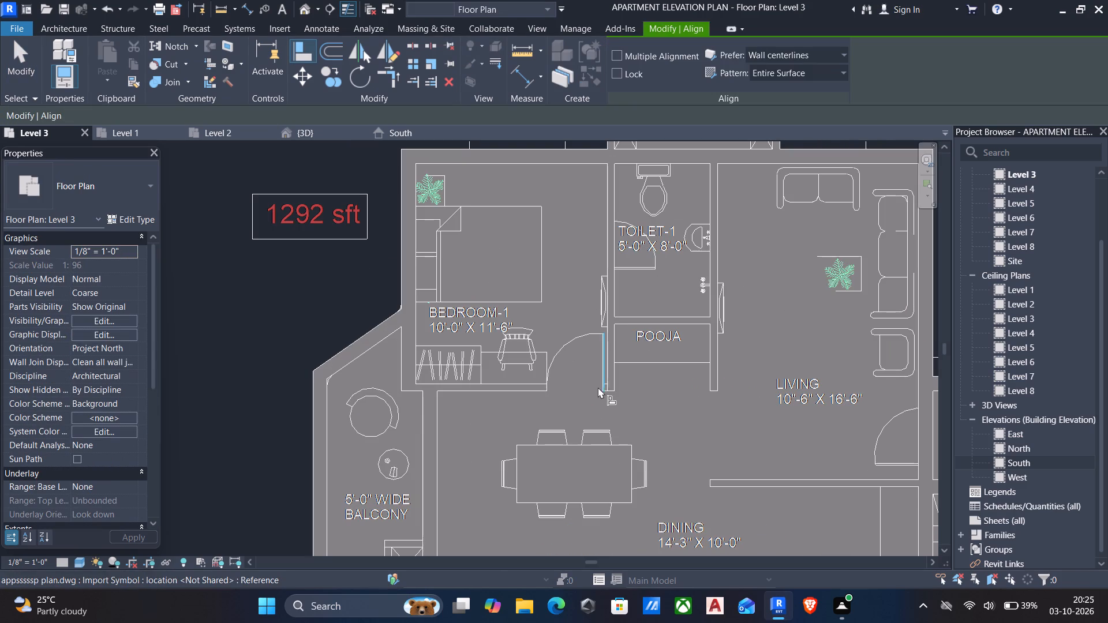
left_click(608, 383)
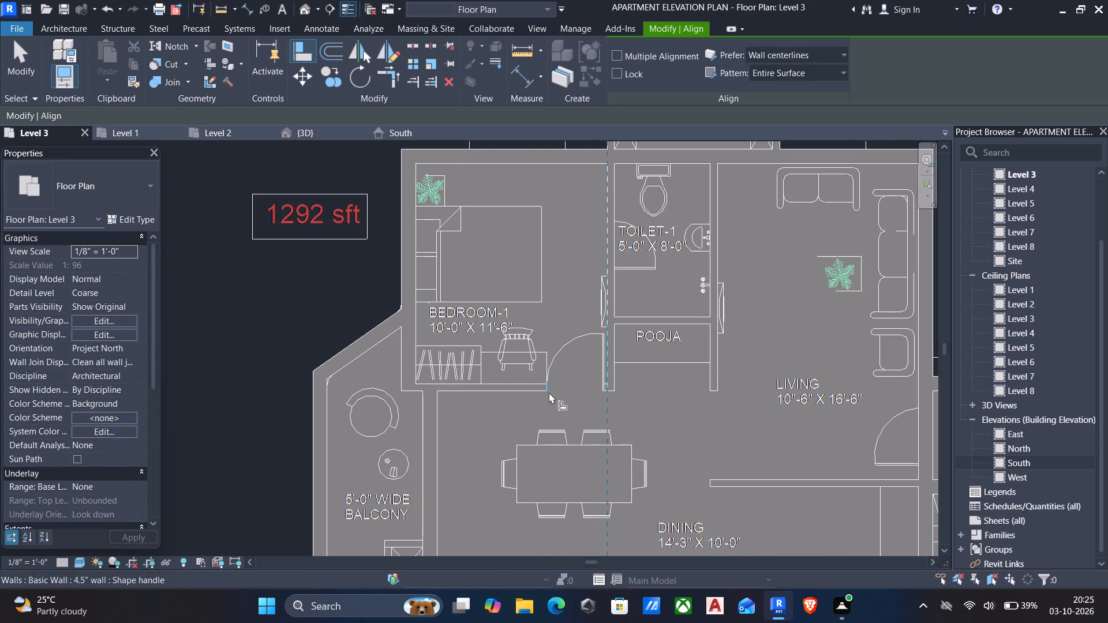
left_click(549, 392)
key("Escape")
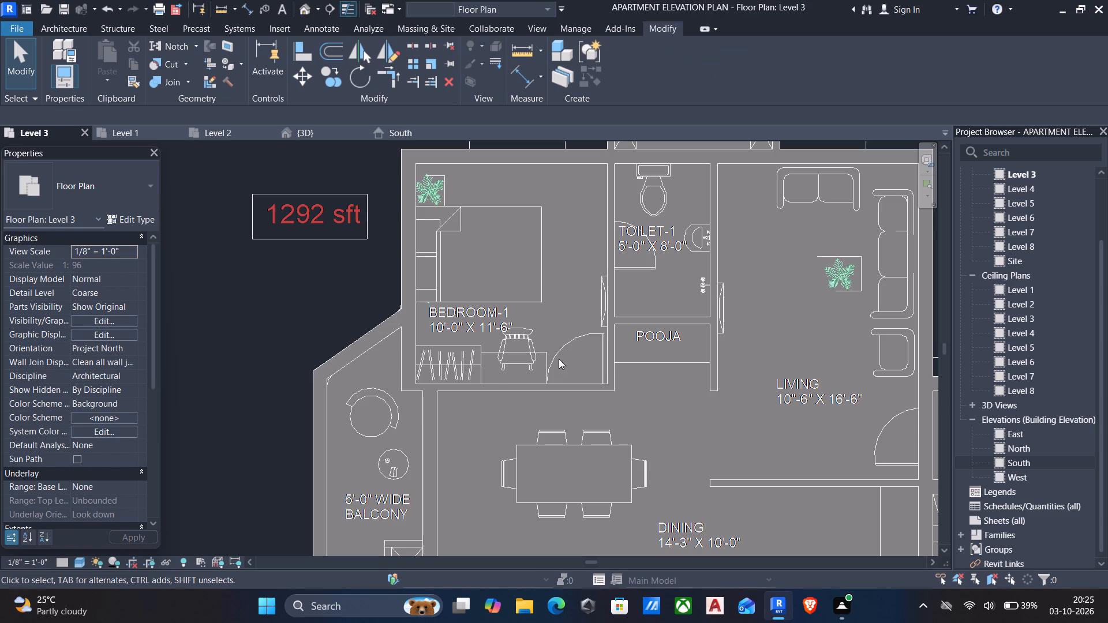
Place a 36" x 84" door in the wall between unit 5's Bedroom-1 and the dining area, over the drawn door swing.
type("dr")
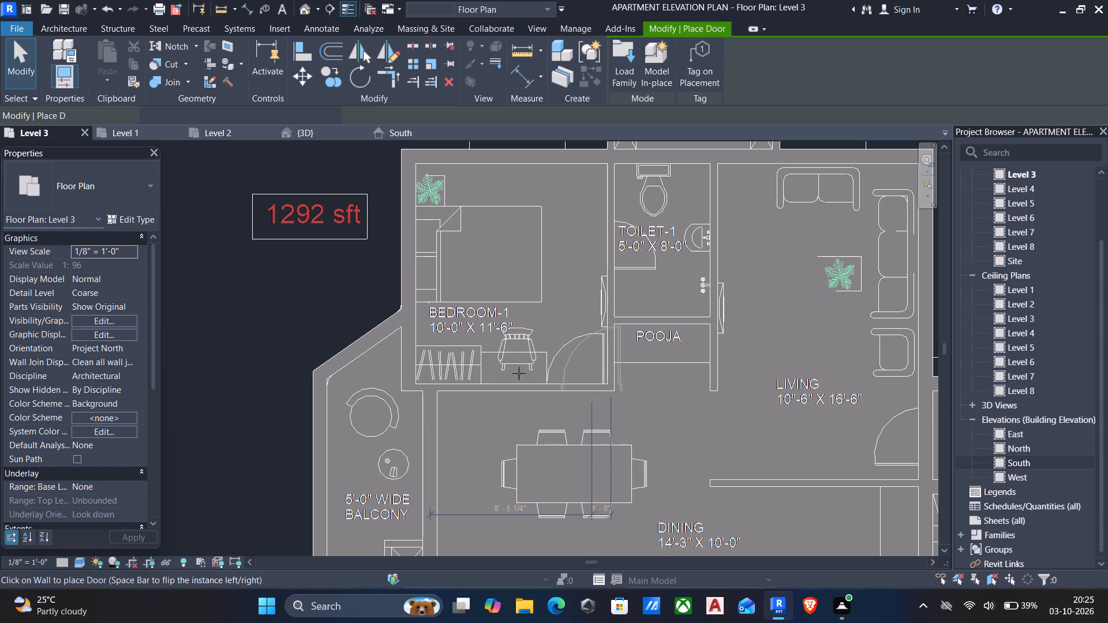
left_click(576, 385)
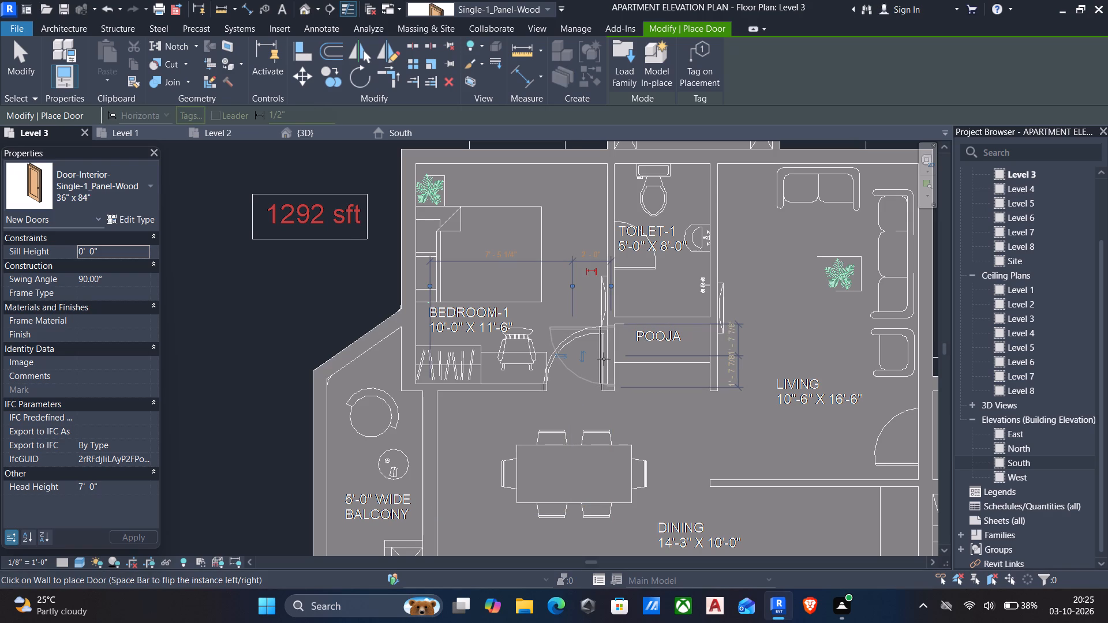
Place a 36" x 84" door in the wall between unit 5's dining area and M-Bedroom.
scroll(723, 370, "down", 4)
middle_click_drag(713, 434, 713, 420)
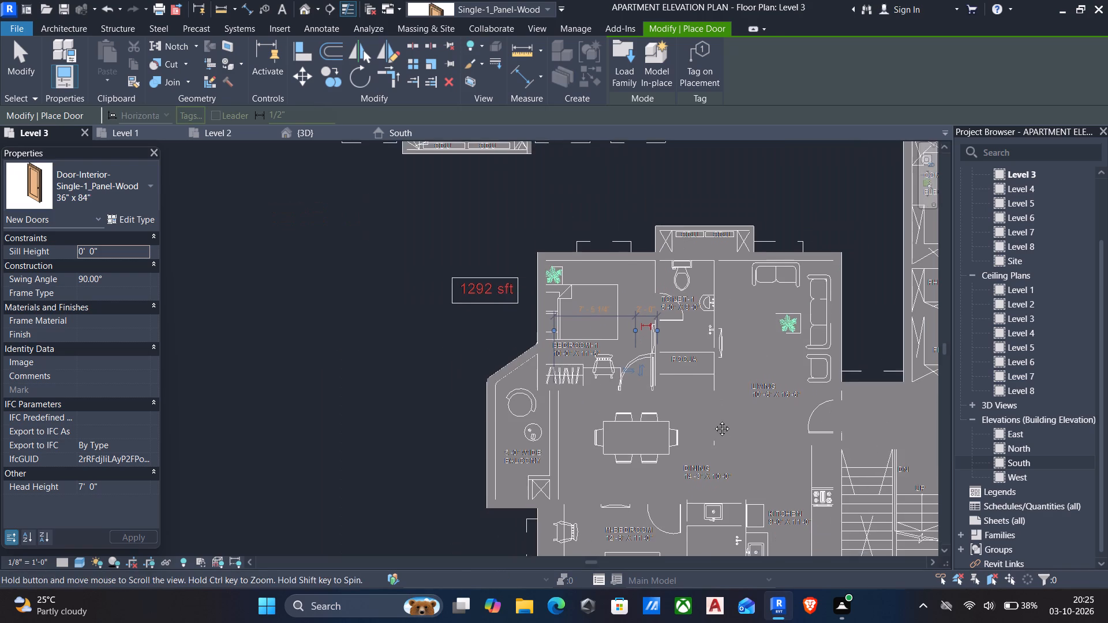
middle_click_drag(713, 420, 714, 384)
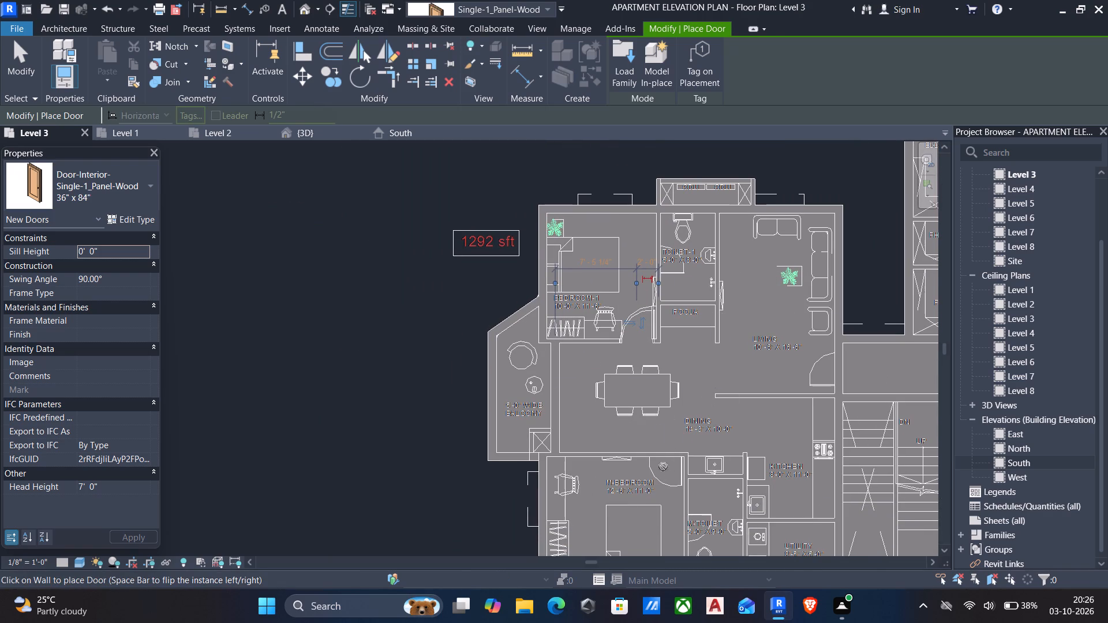
middle_click(668, 461)
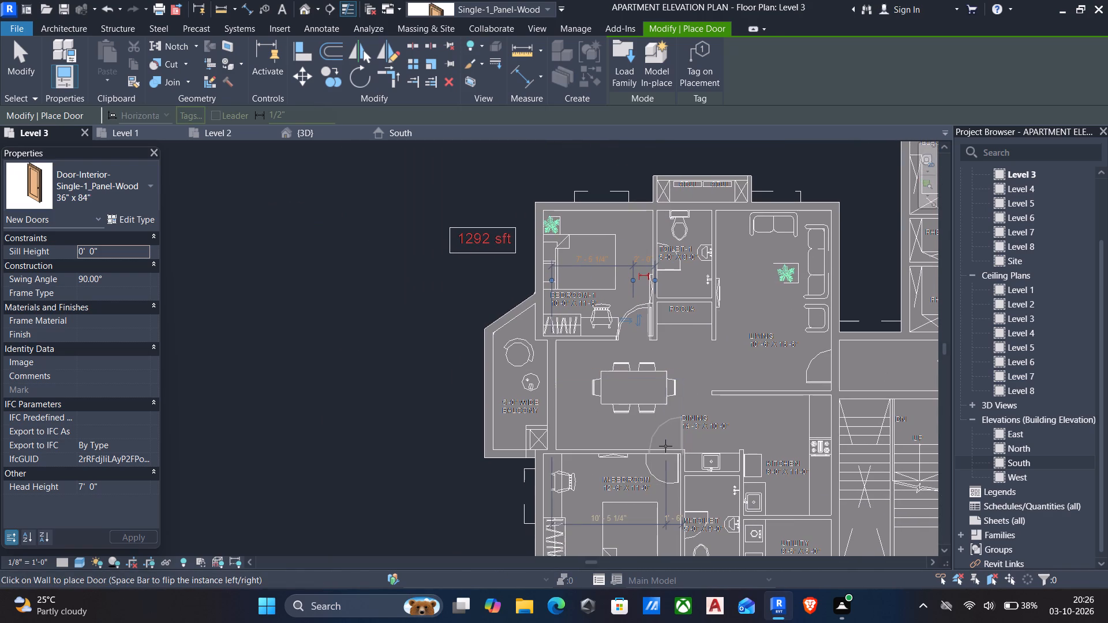
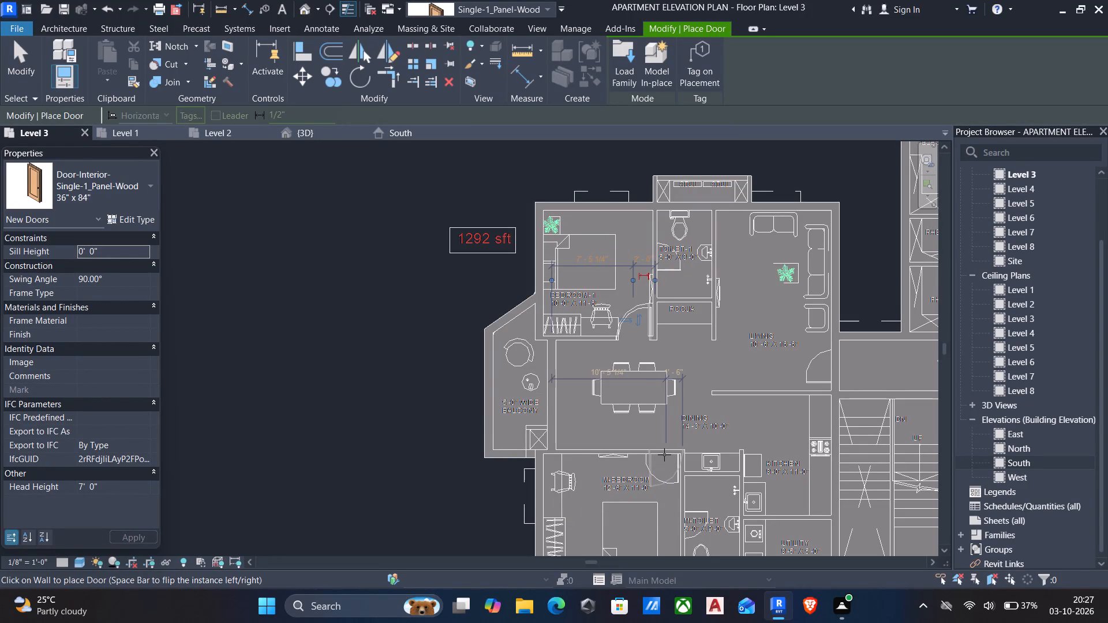
Place 36" x 84" doors at unit 5's M-Bedroom and main entrance, flipping the M-Bedroom door's hinge side to match the drawing.
key("space")
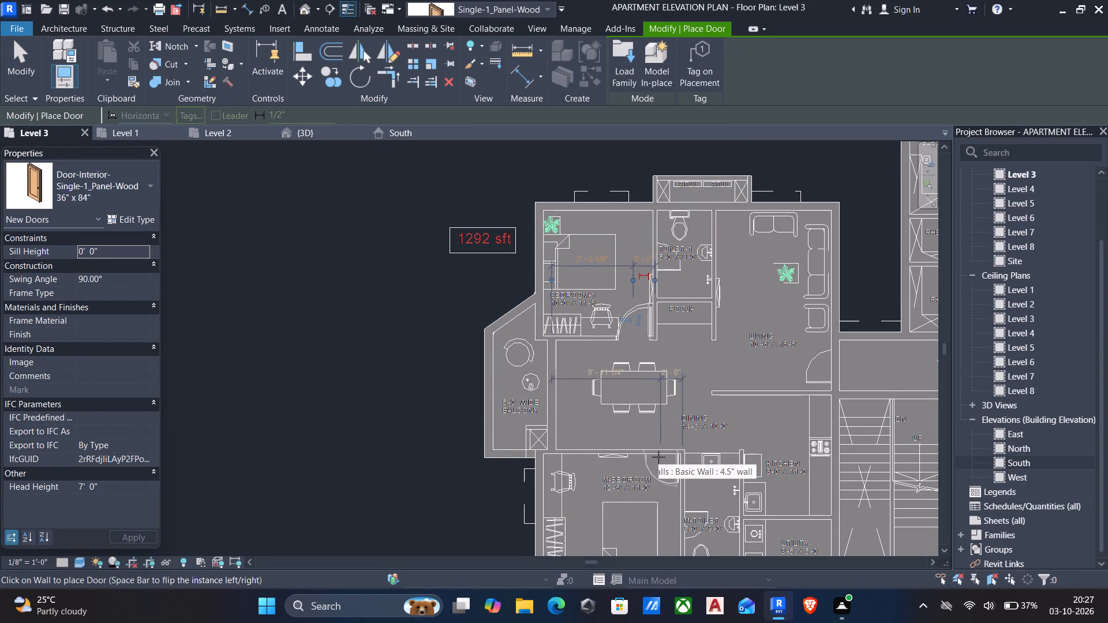
left_click(658, 457)
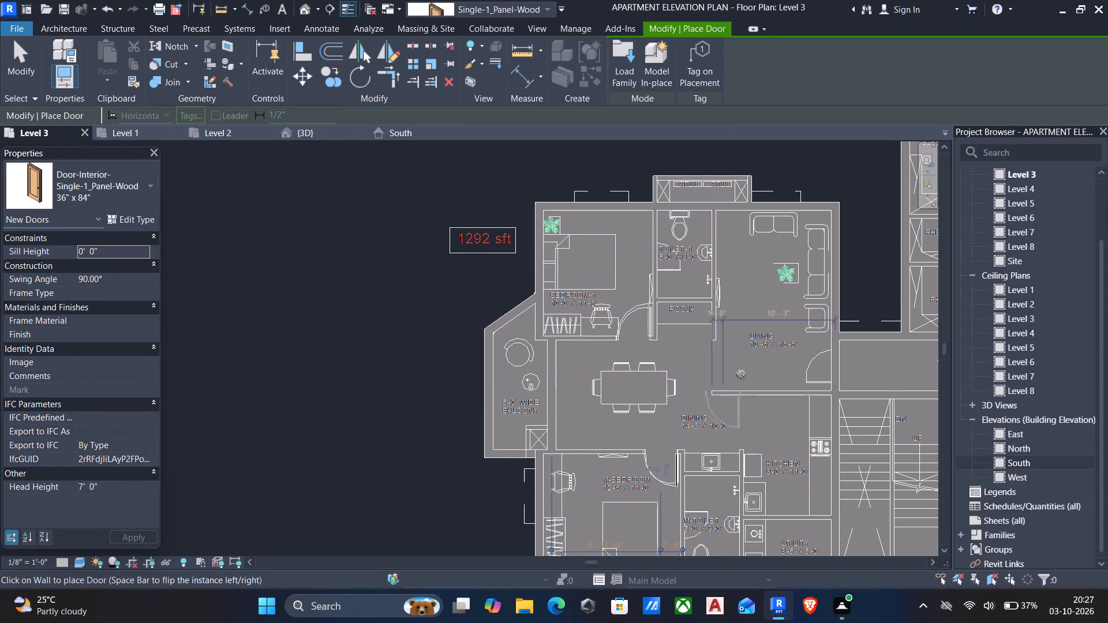
left_click(835, 368)
Place 2'6" x 7' interior wood doors at unit 5's Toilet-1 and M-Toilet, flipping the M-Toilet door's hinge side.
scroll(815, 395, "down", 1)
middle_click_drag(809, 418, 728, 355)
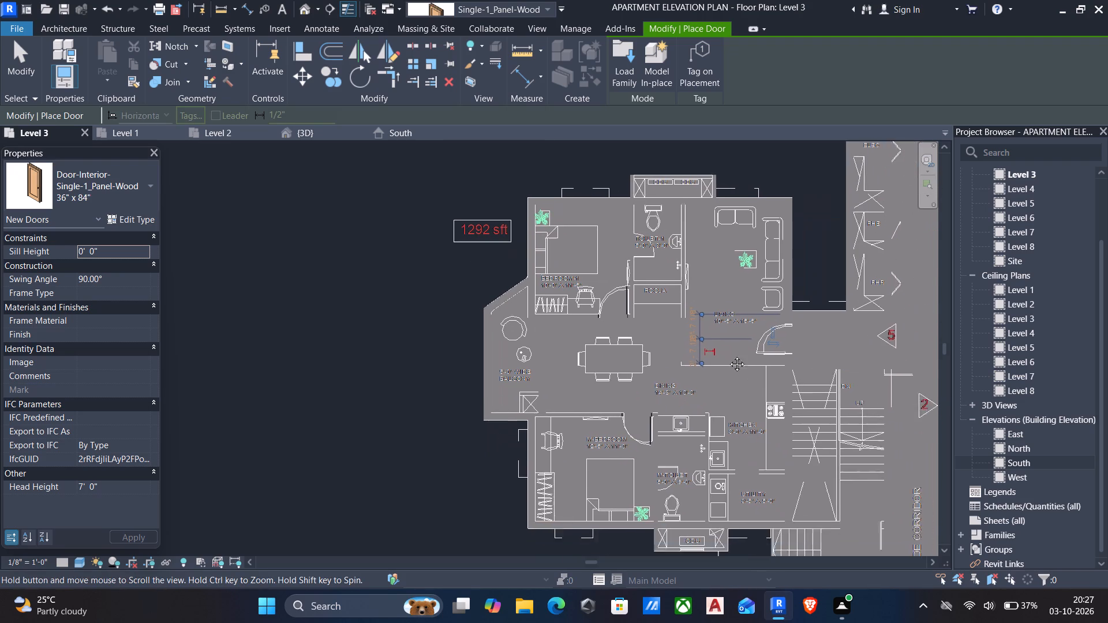
middle_click_drag(728, 355, 708, 340)
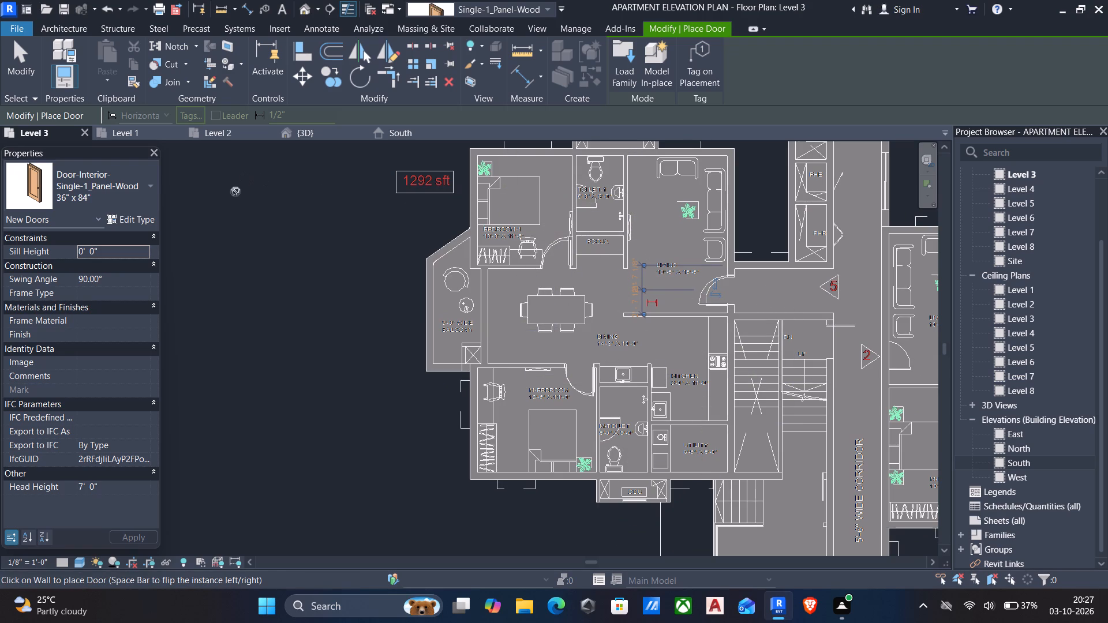
left_click(145, 196)
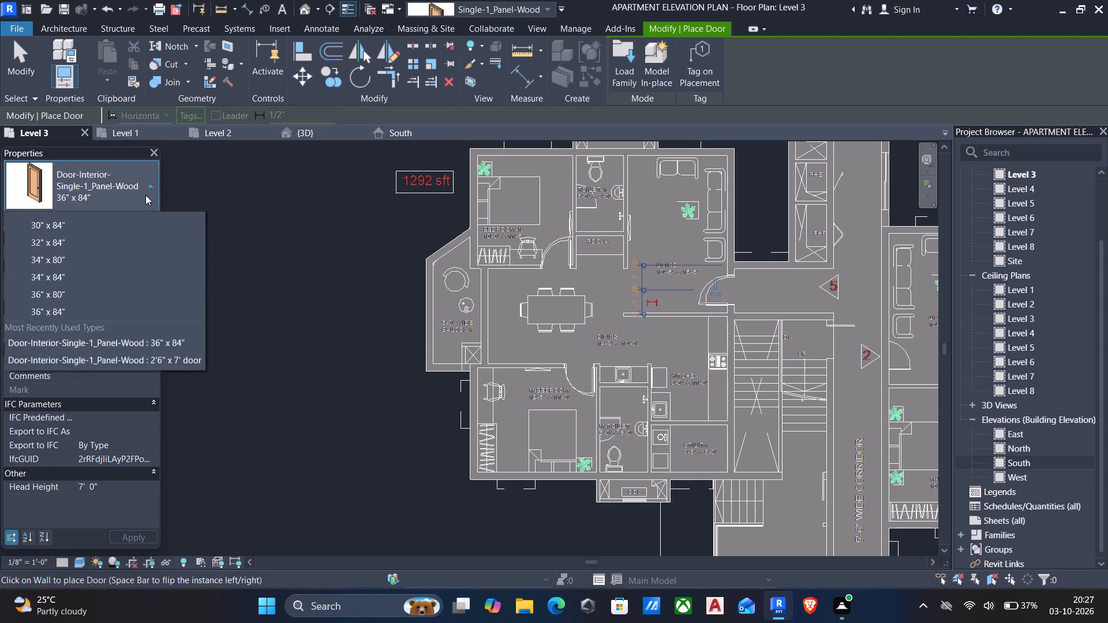
left_click(68, 271)
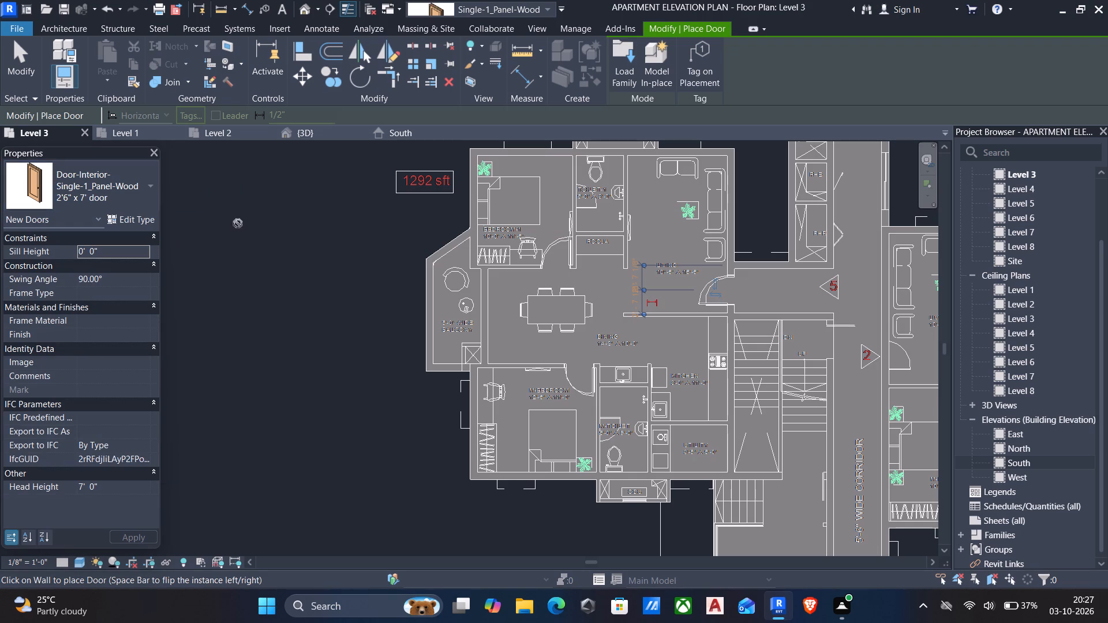
left_click(581, 200)
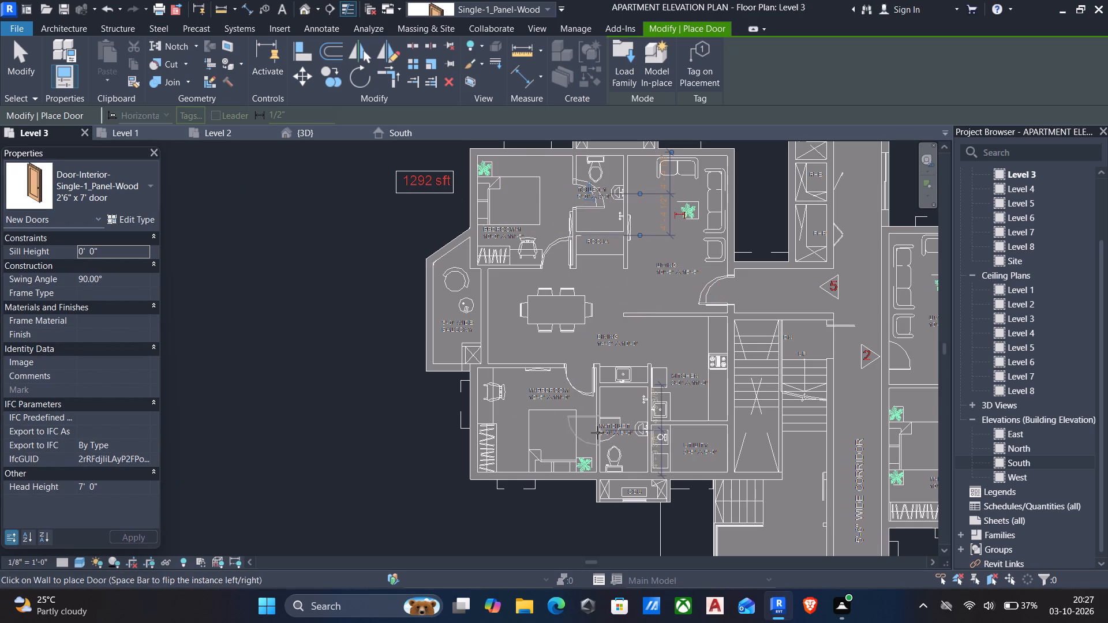
key("space")
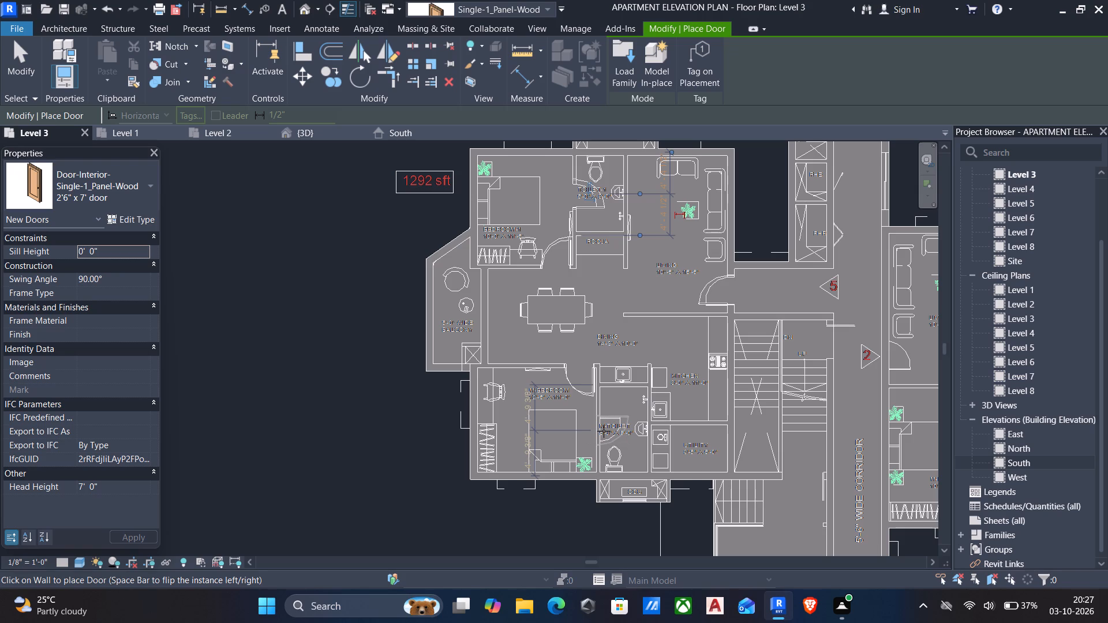
left_click(604, 431)
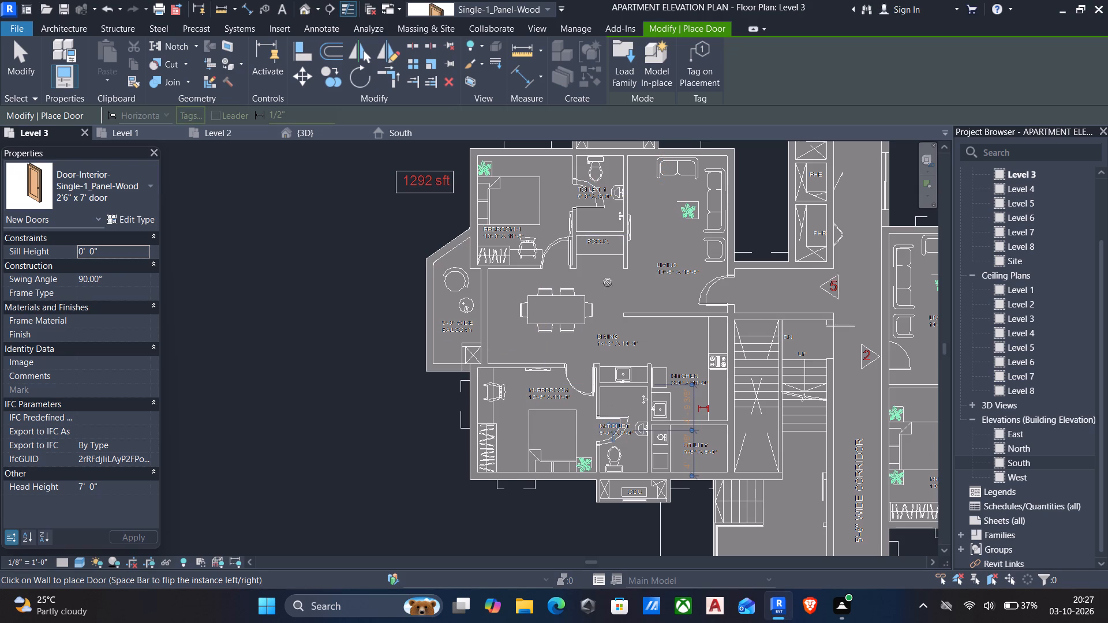
Place 2'6" x 7' doors at unit 2's Toilet-1 and M-Toilet over the drawn door swings.
middle_click_drag(613, 380, 466, 340)
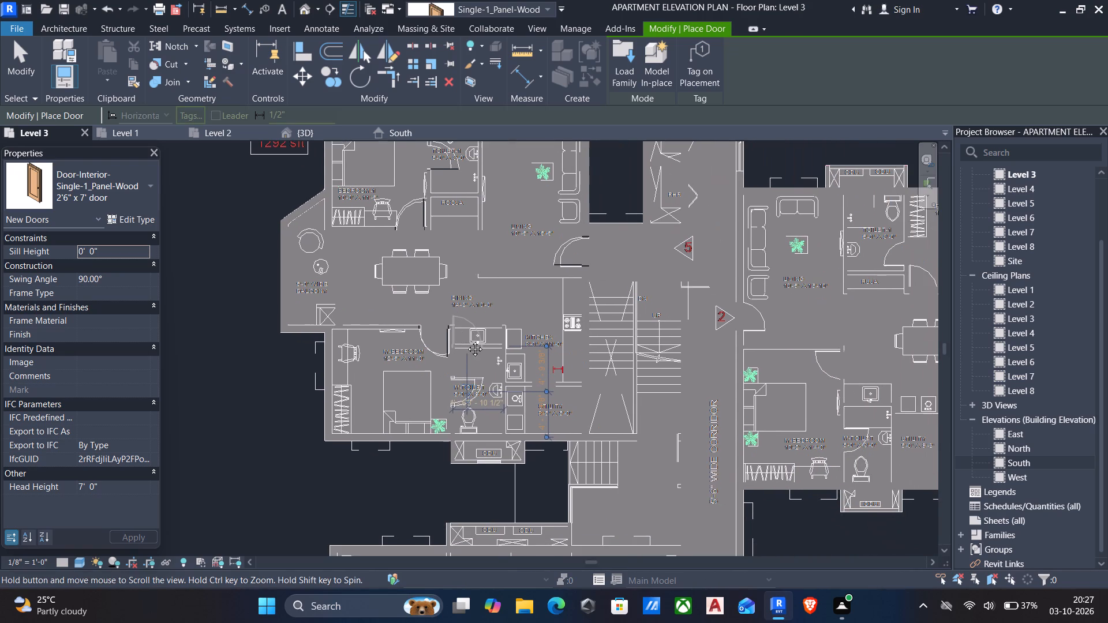
middle_click_drag(466, 340, 466, 340)
scroll(624, 335, "down", 2)
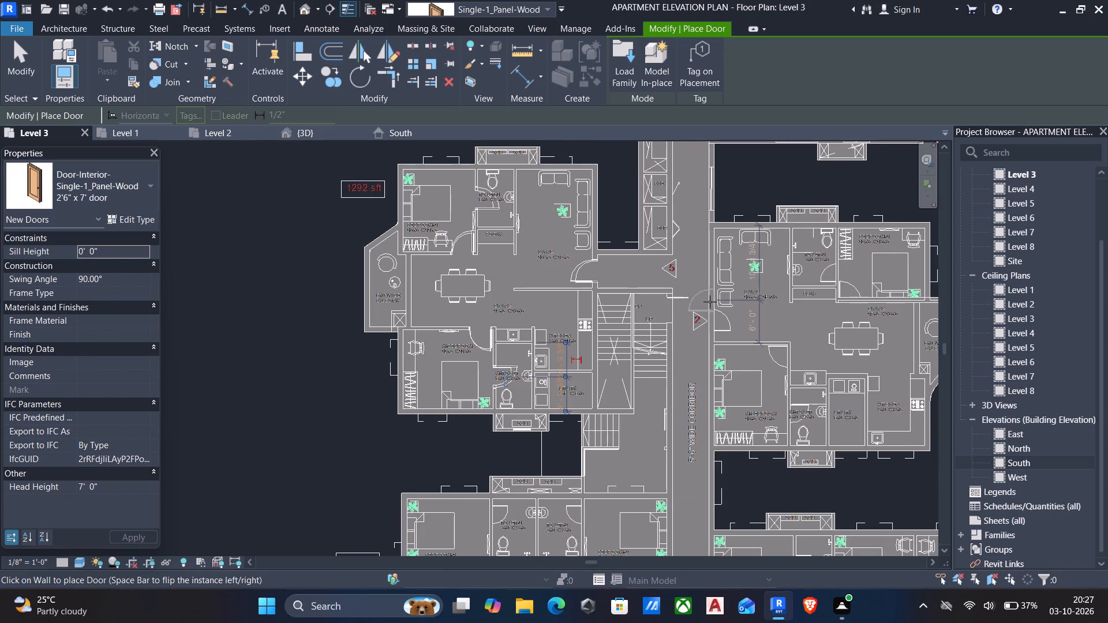
scroll(841, 272, "up", 4)
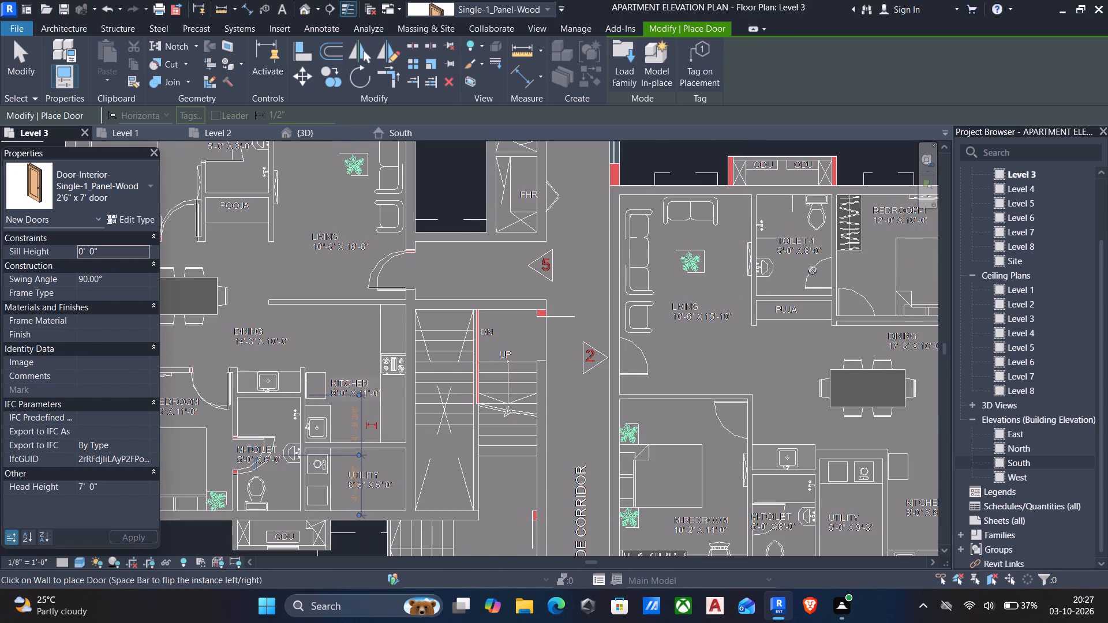
left_click(829, 265)
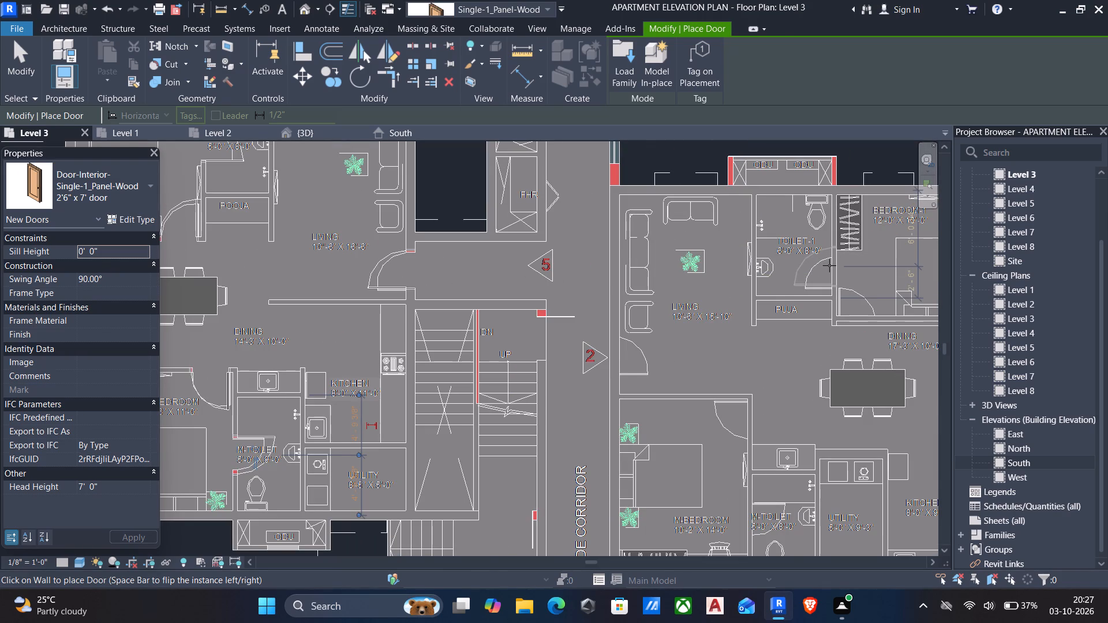
scroll(821, 274, "down", 4)
middle_click_drag(819, 292, 758, 270)
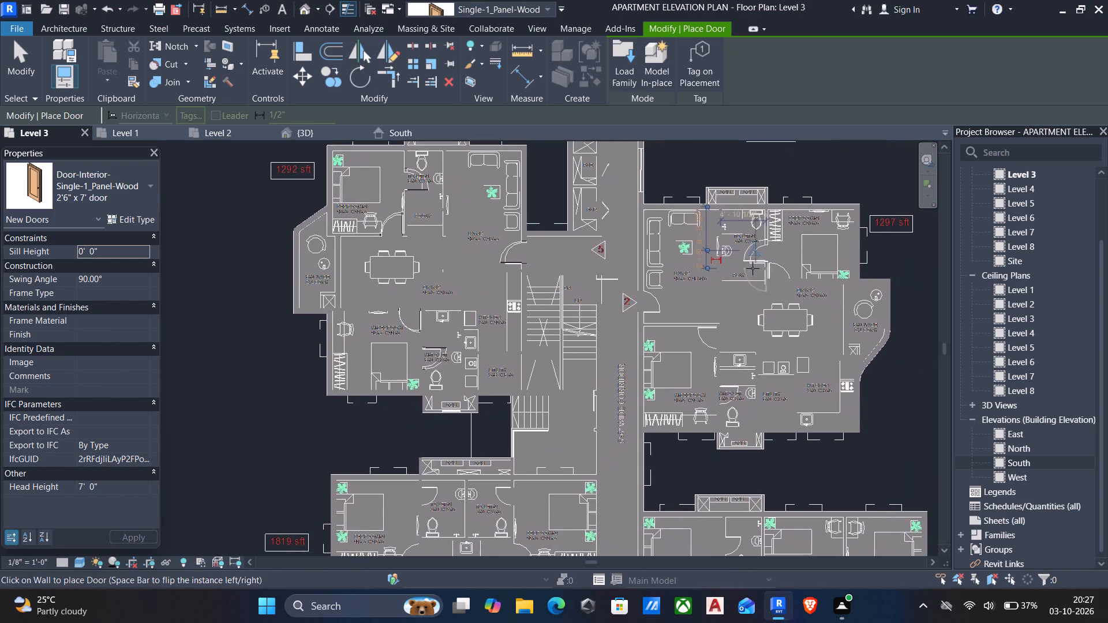
scroll(751, 268, "up", 3)
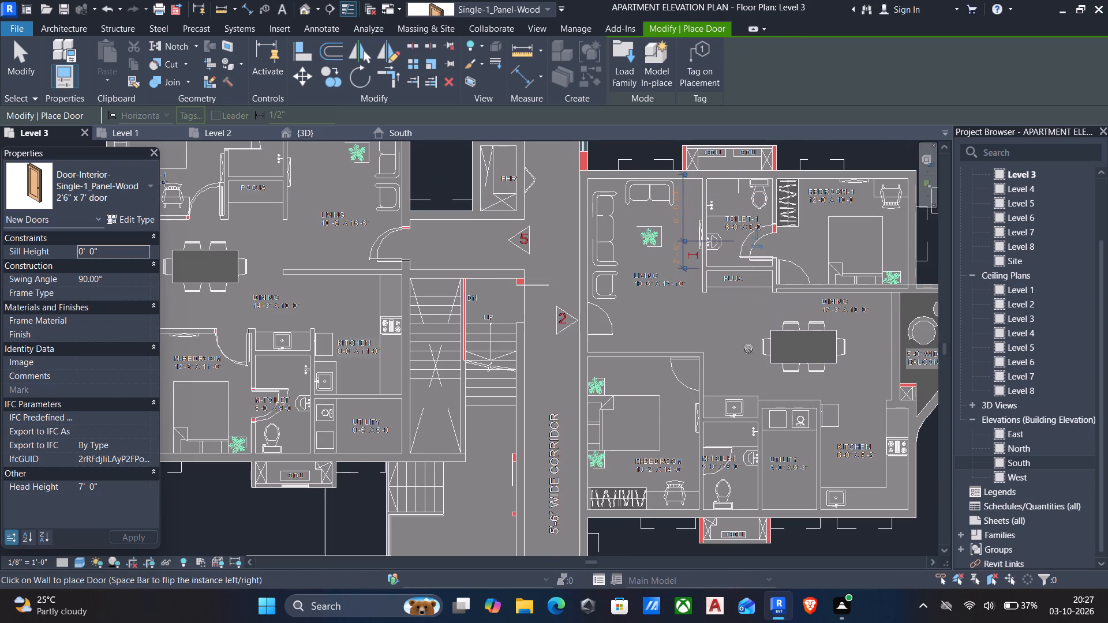
left_click(708, 457)
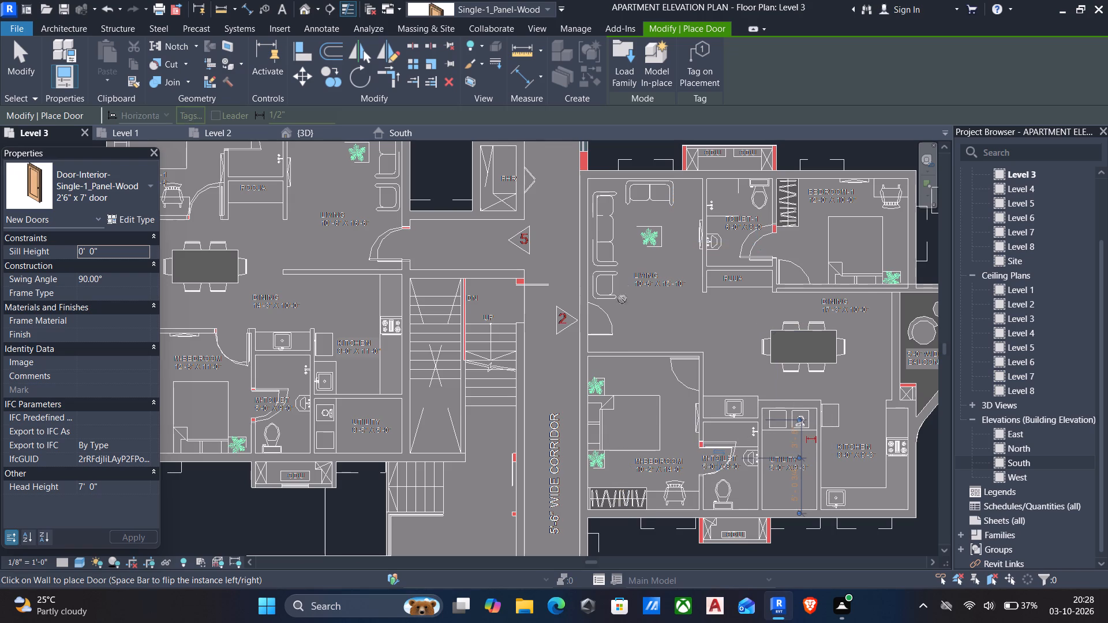
Place 36" x 84" doors at unit 2's Bedroom-1, M-Bedroom and main entrance, flipping hinge sides where needed to match the drawing.
left_click(133, 206)
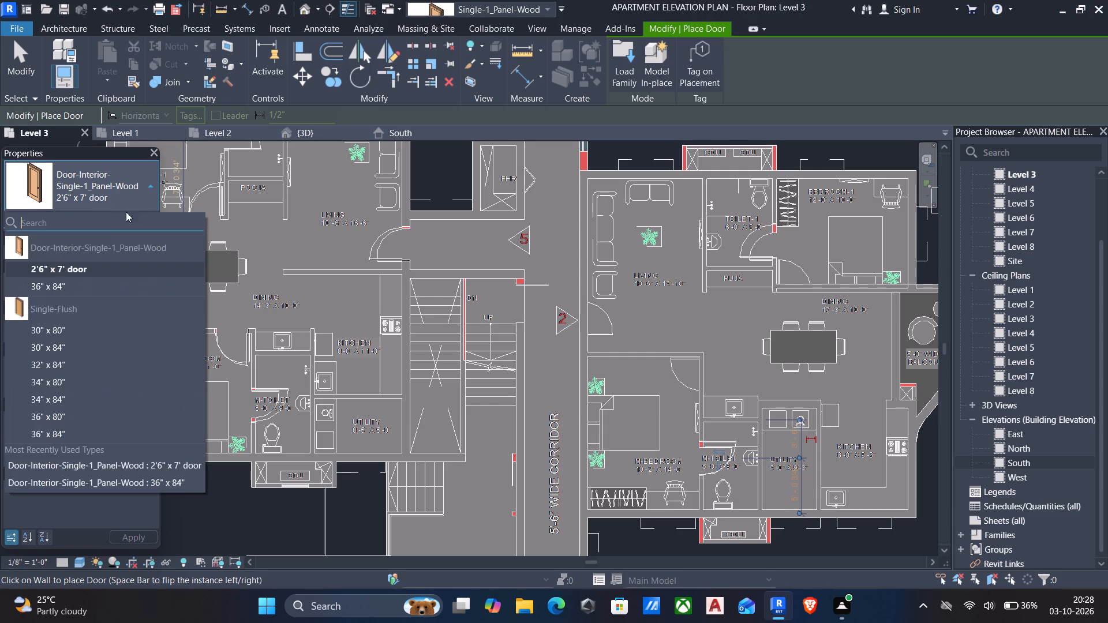
left_click(42, 288)
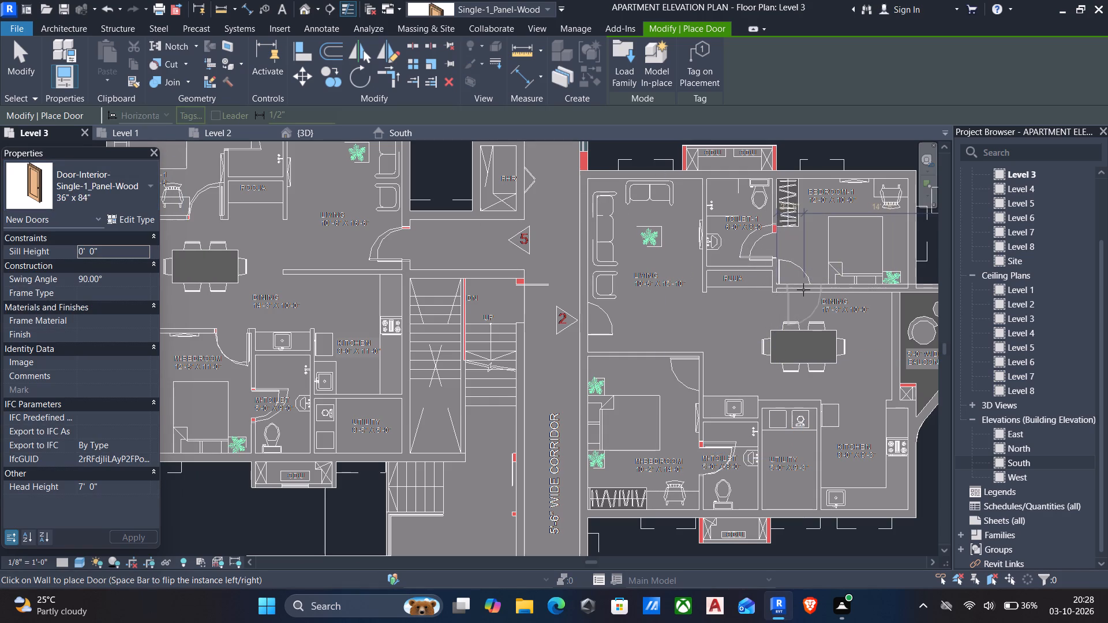
key("space")
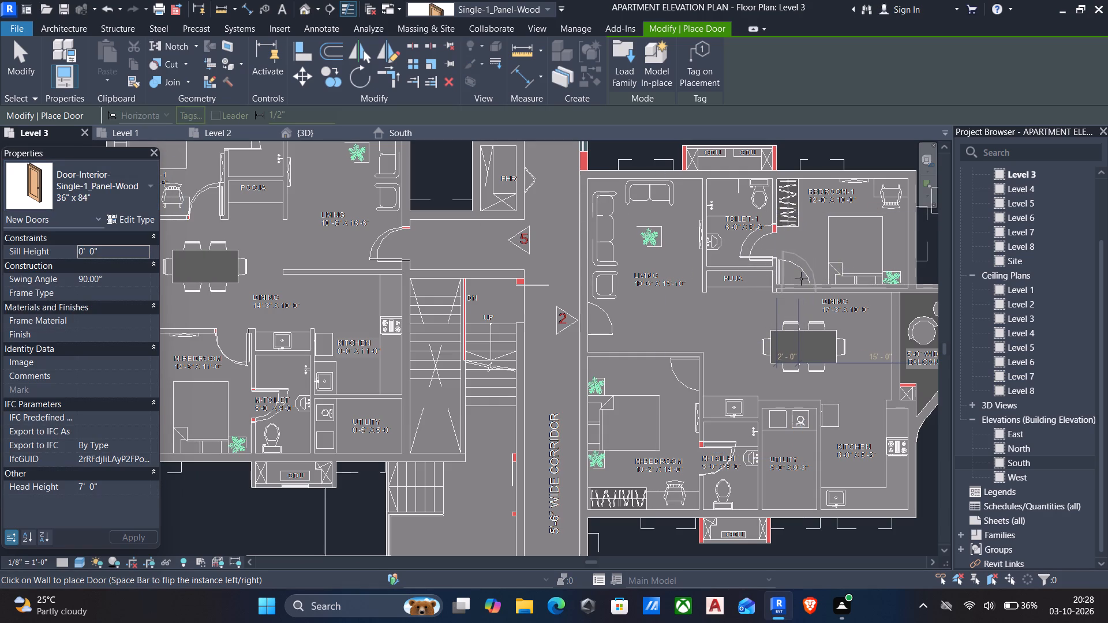
scroll(801, 279, "up", 1)
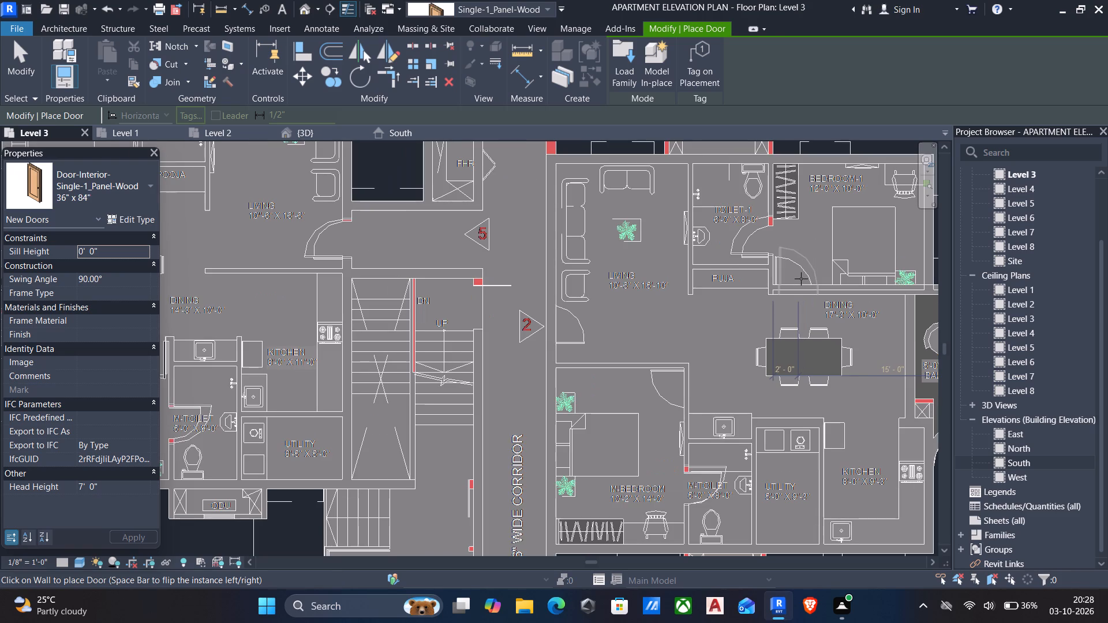
left_click(801, 279)
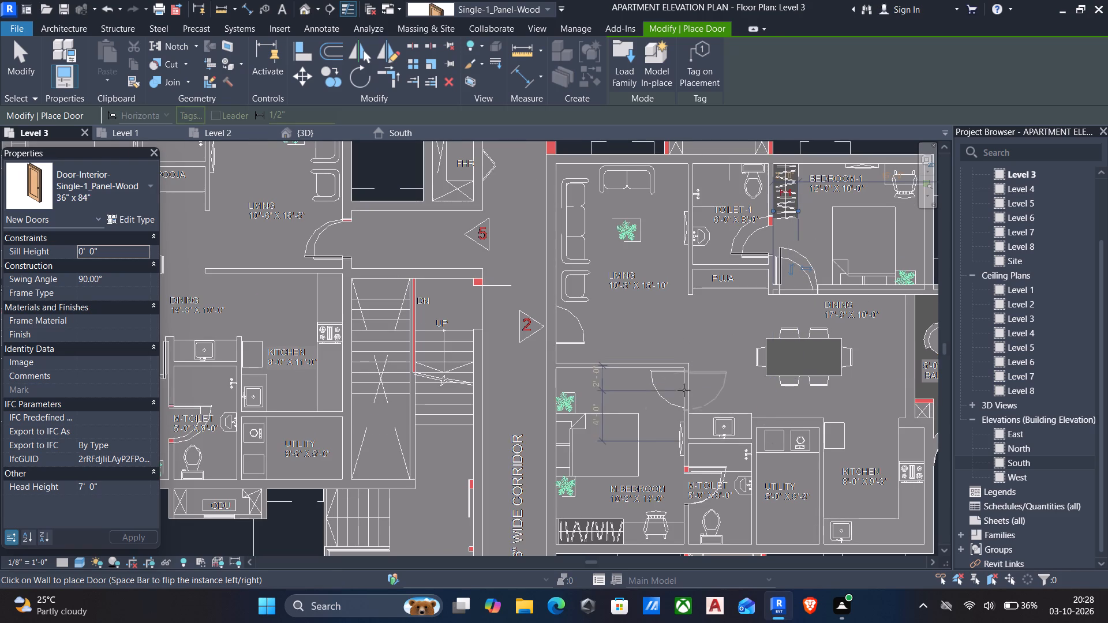
key("space")
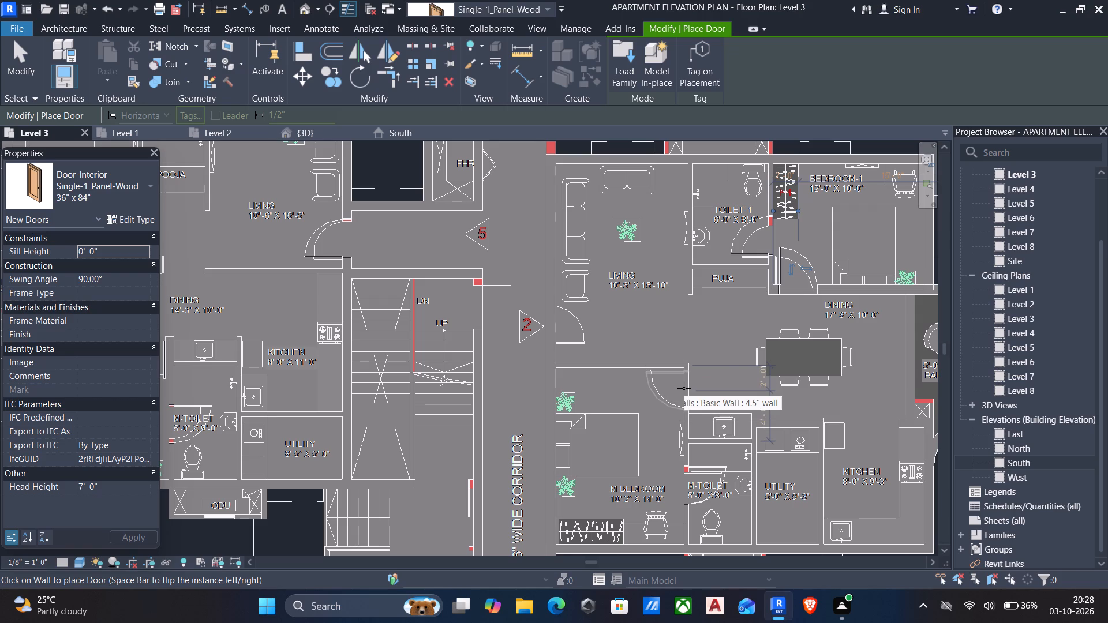
left_click(684, 388)
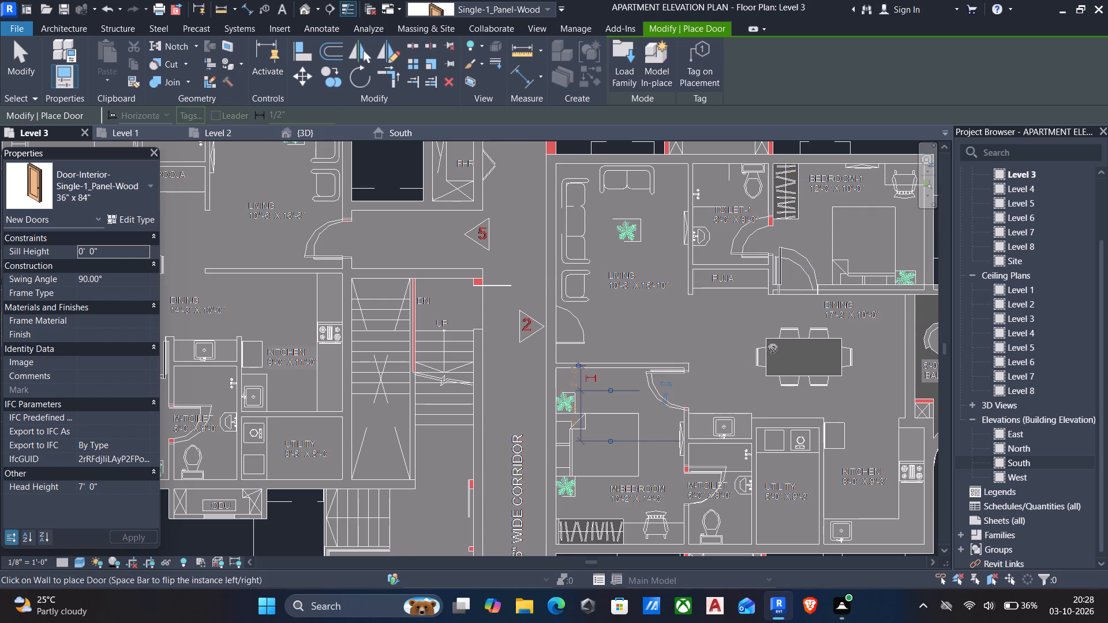
scroll(772, 367, "down", 2)
middle_click_drag(739, 453, 729, 421)
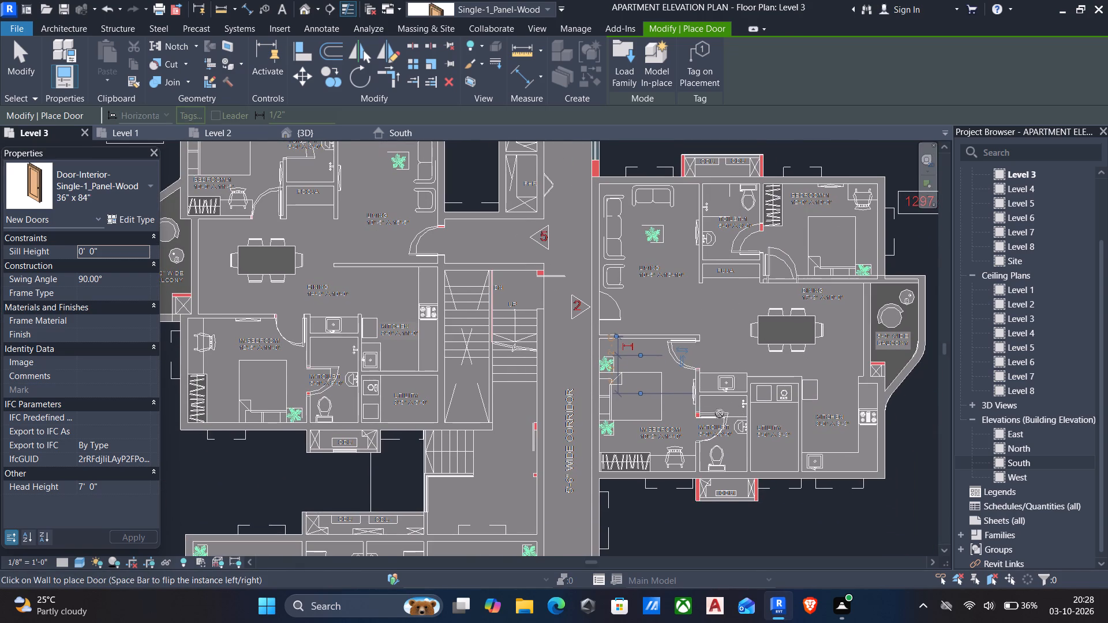
left_click(604, 309)
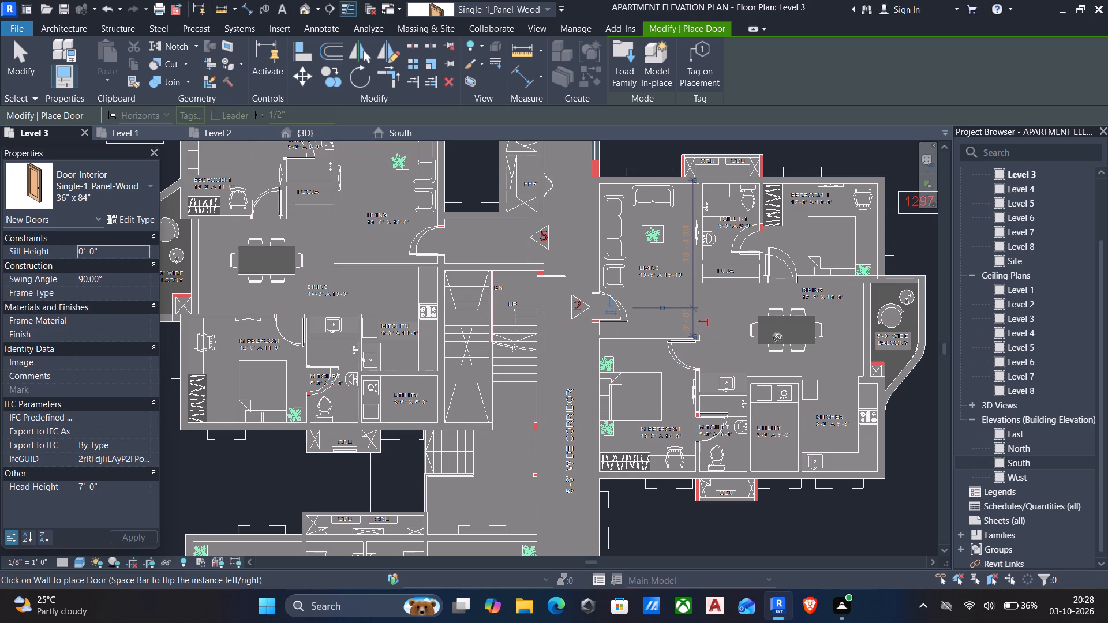
Place 36" x 84" doors at unit 3's main entrance, entrance-side bedroom, far corner bedroom and balcony-side bedroom, flipping hinge sides to match the drawing.
middle_click_drag(851, 333, 827, 275)
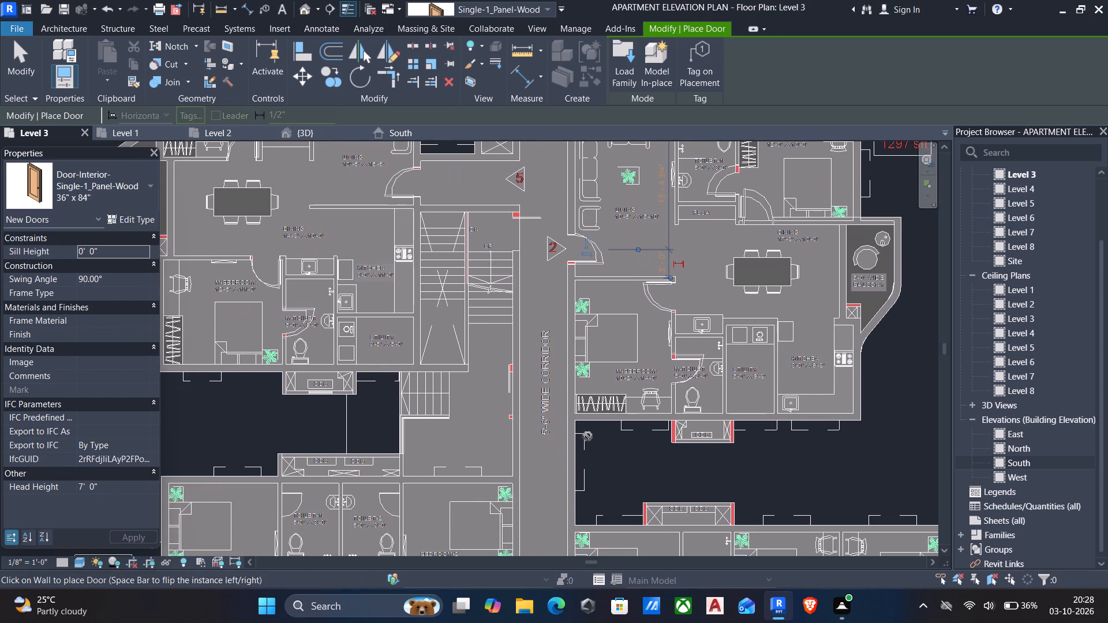
middle_click_drag(585, 437, 622, 311)
middle_click_drag(627, 396, 669, 358)
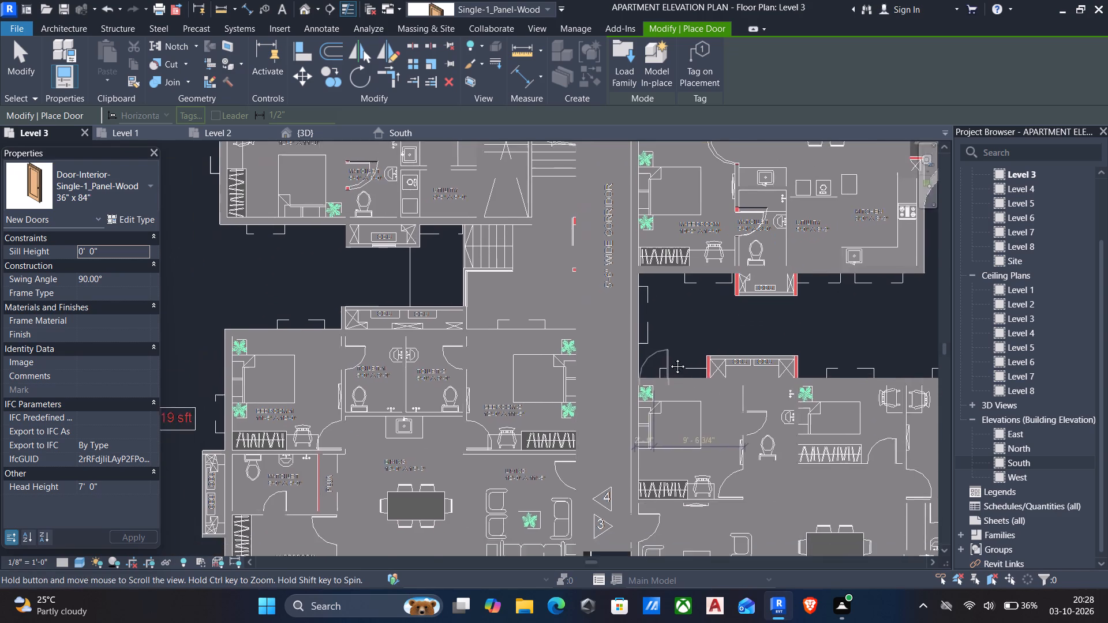
middle_click_drag(669, 358, 694, 316)
middle_click_drag(620, 329, 641, 254)
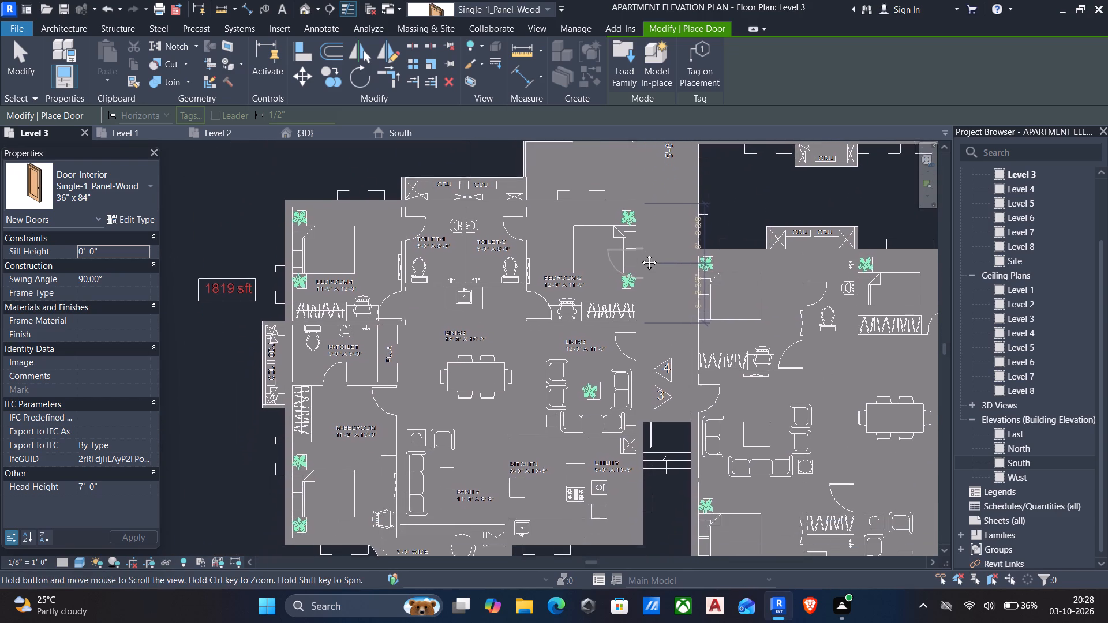
middle_click_drag(641, 254, 641, 254)
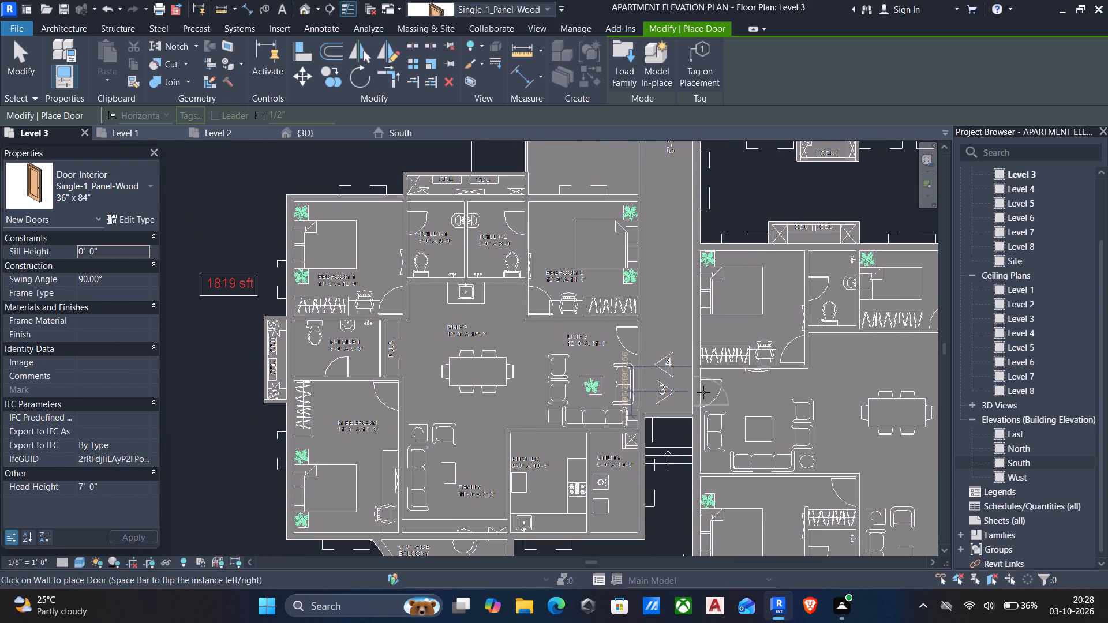
key("space")
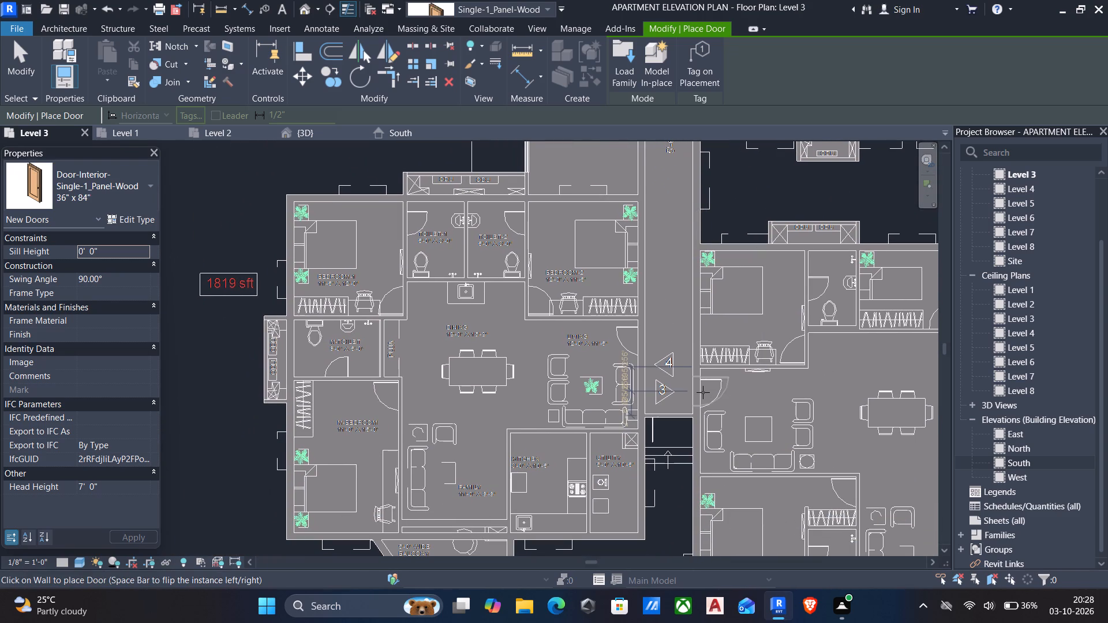
left_click(703, 392)
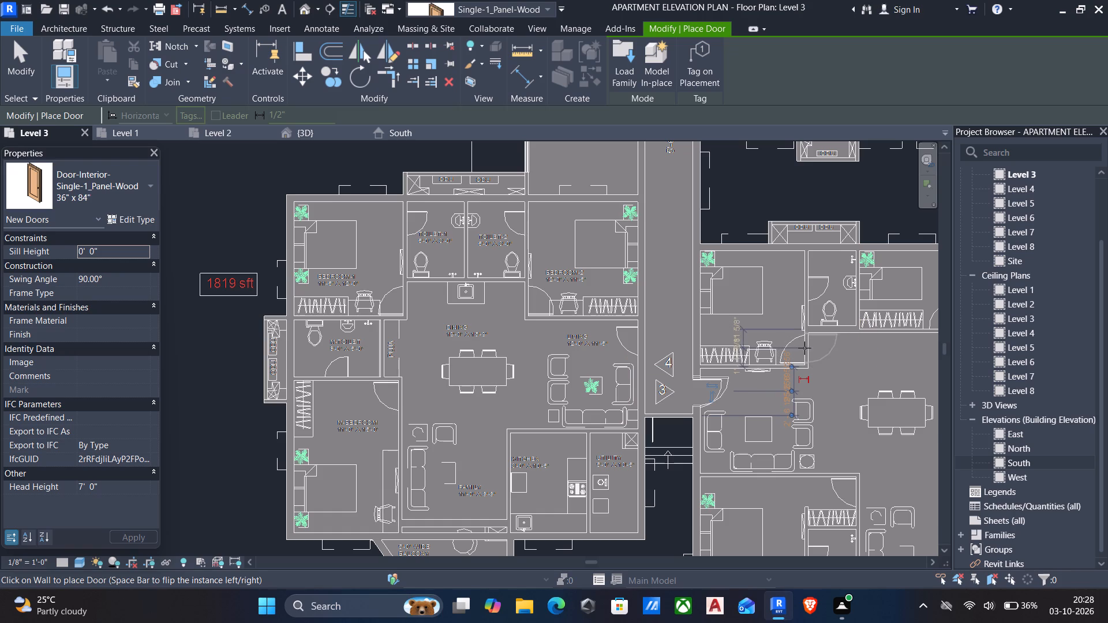
left_click(800, 351)
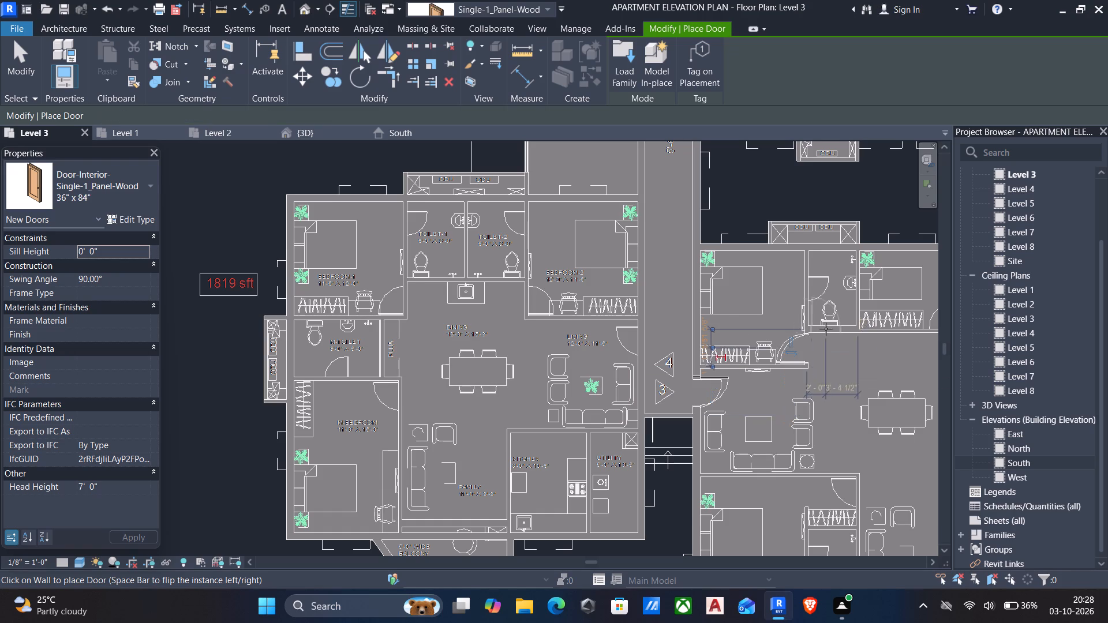
middle_click_drag(826, 329, 657, 291)
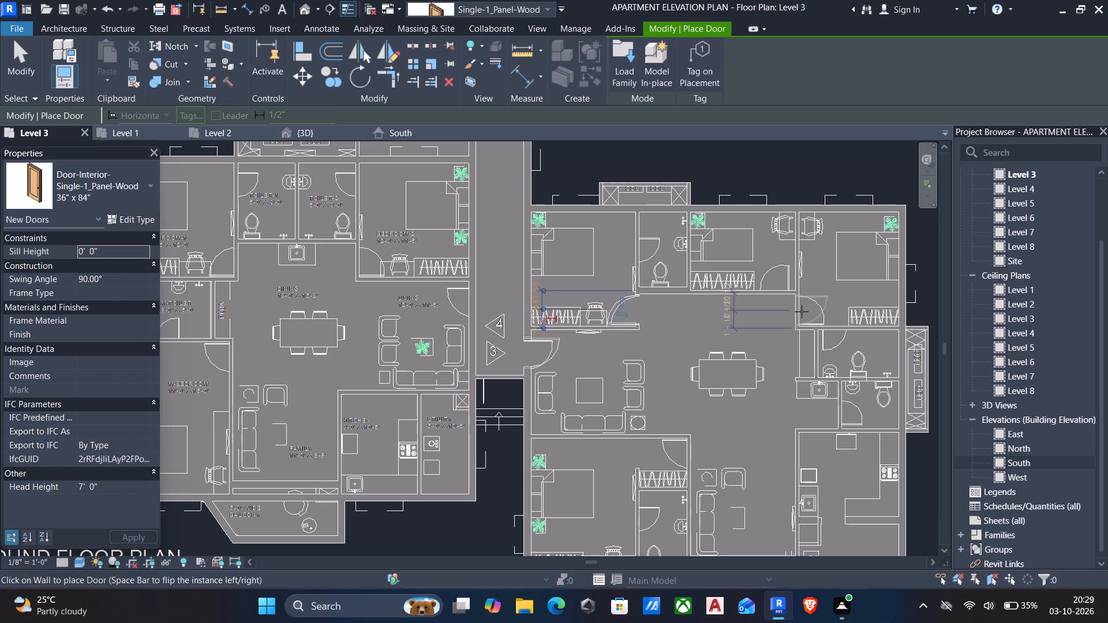
key("space")
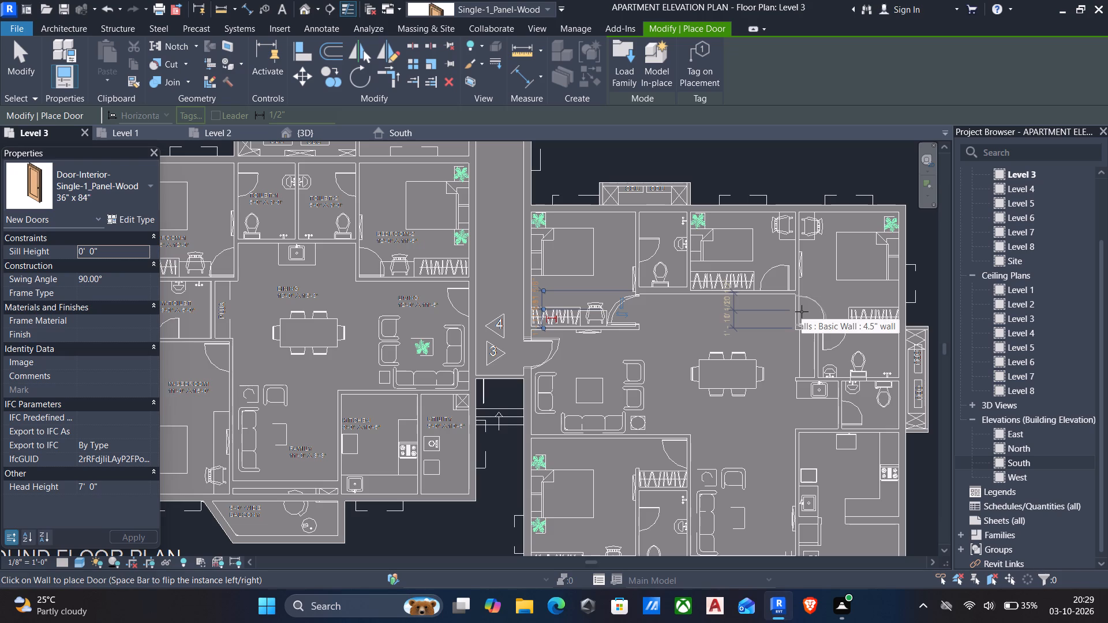
left_click(802, 311)
middle_click_drag(751, 381, 772, 288)
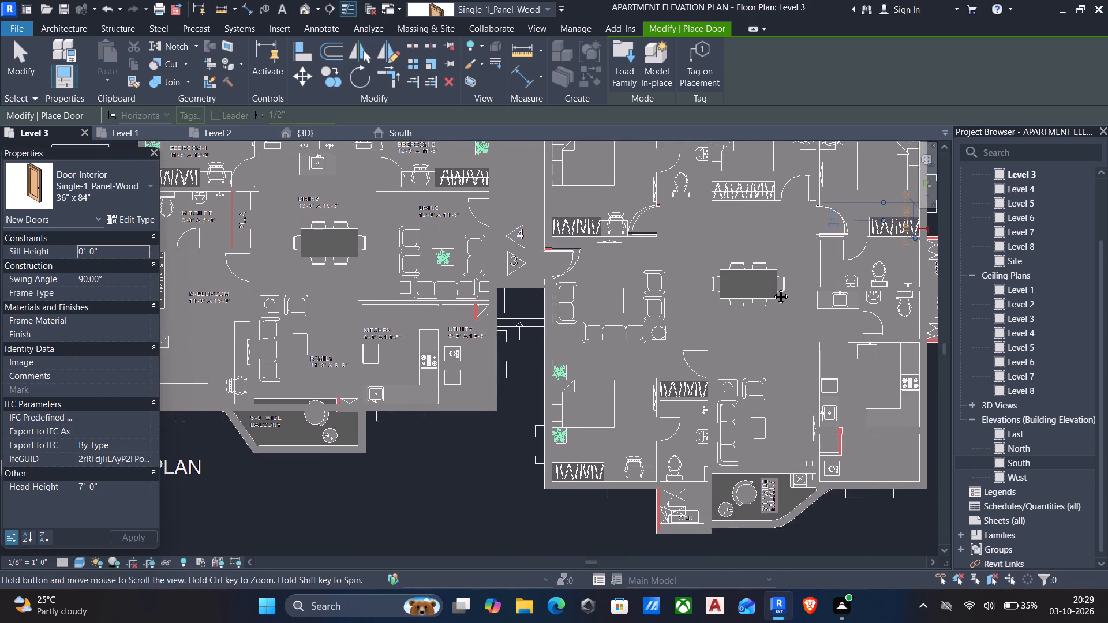
middle_click_drag(772, 288, 772, 287)
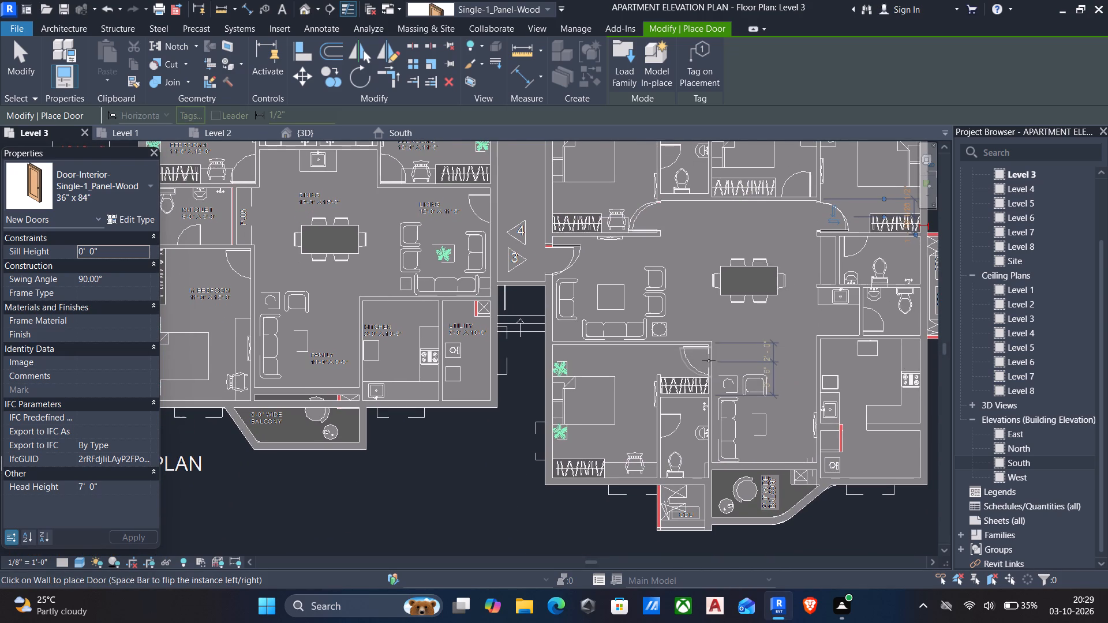
left_click(709, 361)
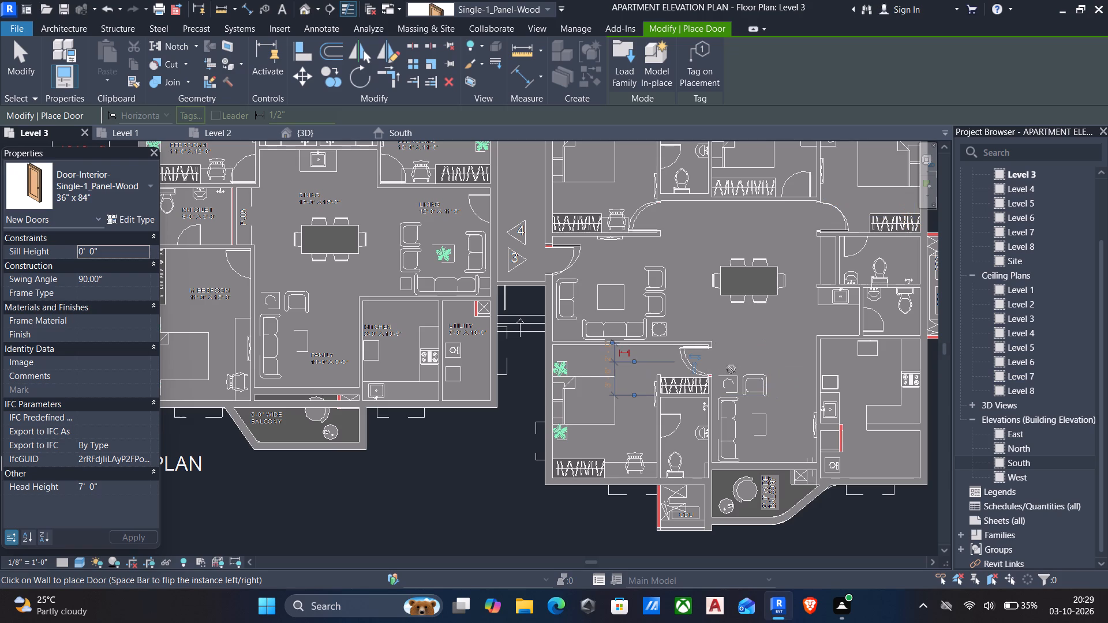
Place 2'6" x 7' interior wood doors at unit 3's toilet beside the entrance-side bedroom and at the middle bedroom, matching the drawn swings.
left_click(132, 197)
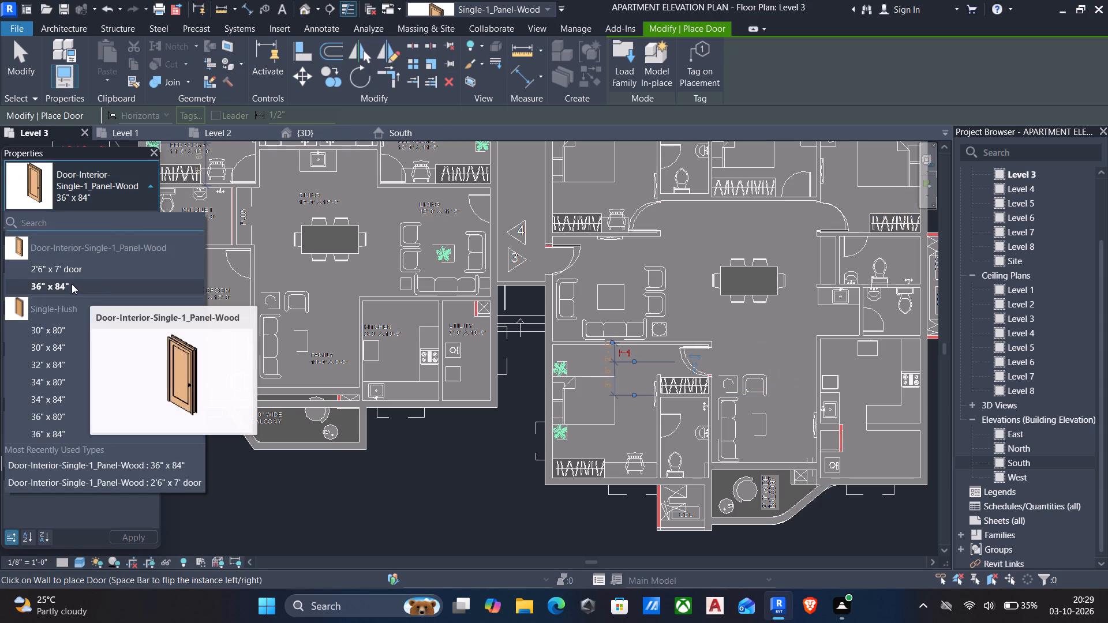
left_click(66, 269)
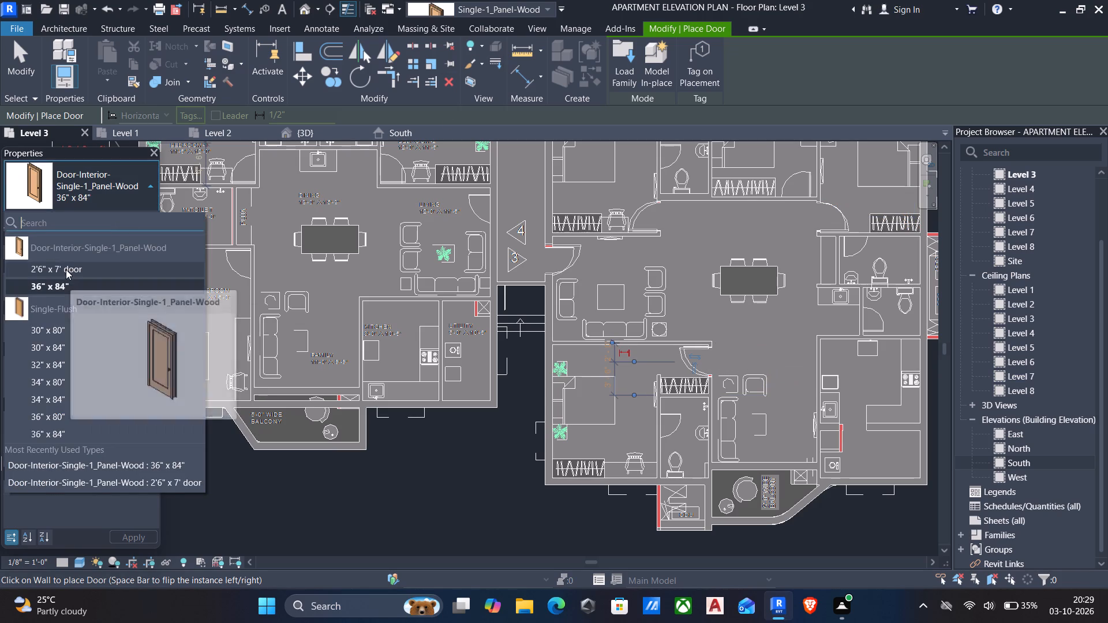
middle_click_drag(714, 247, 667, 372)
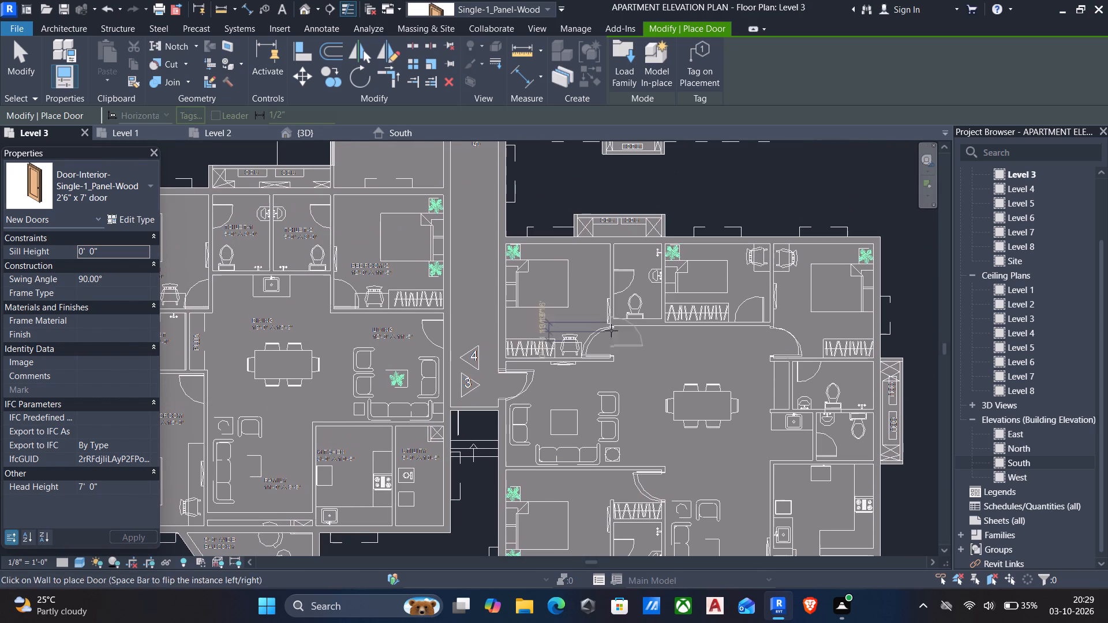
key("space")
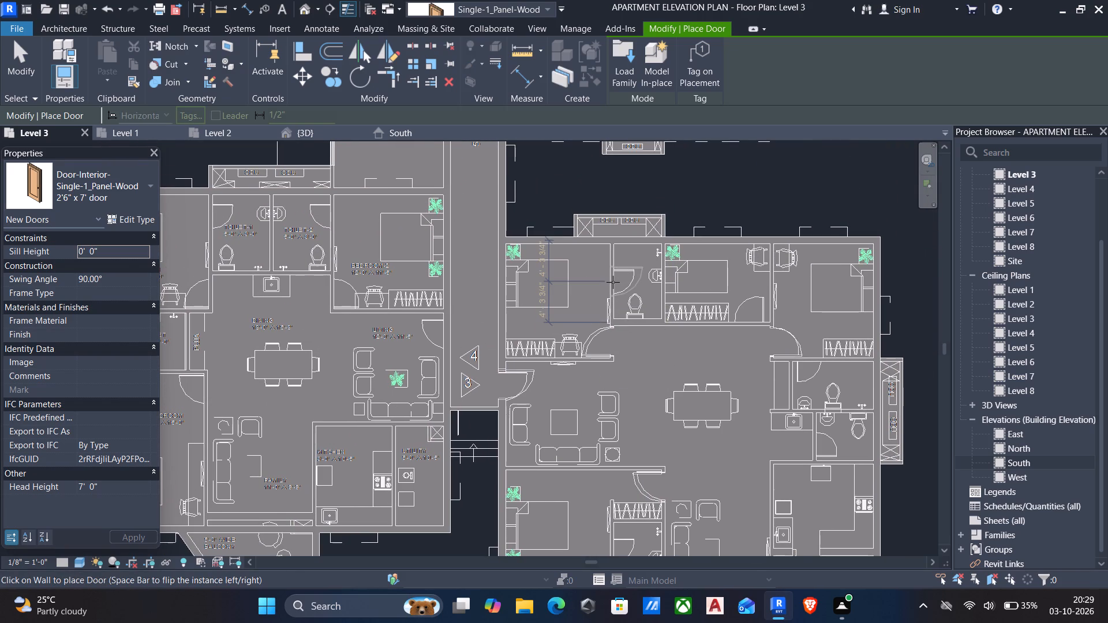
left_click(613, 282)
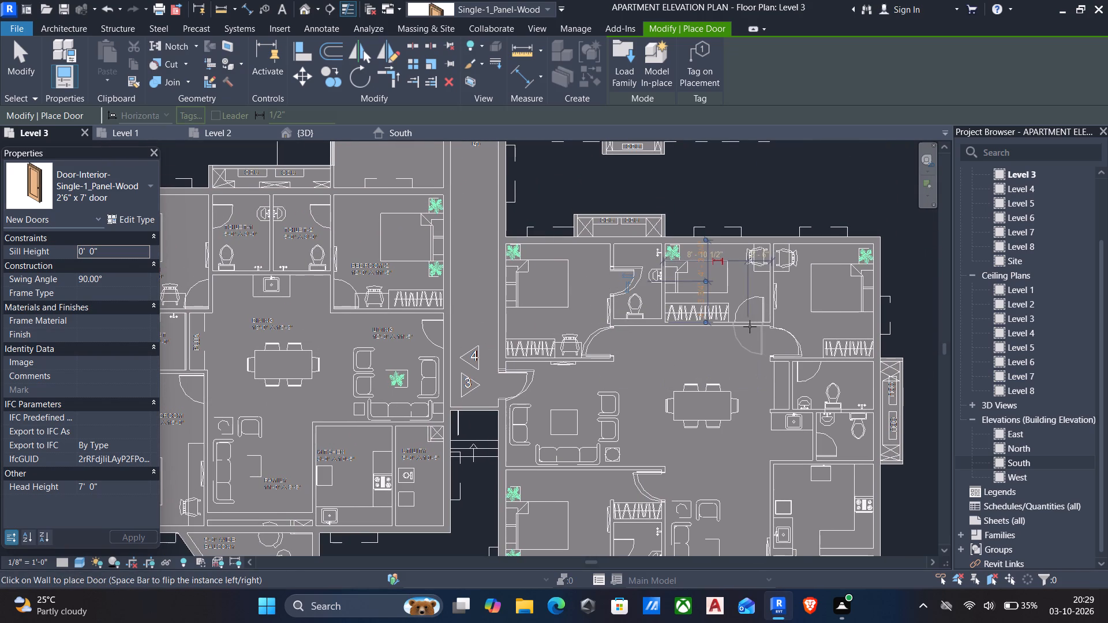
key("space")
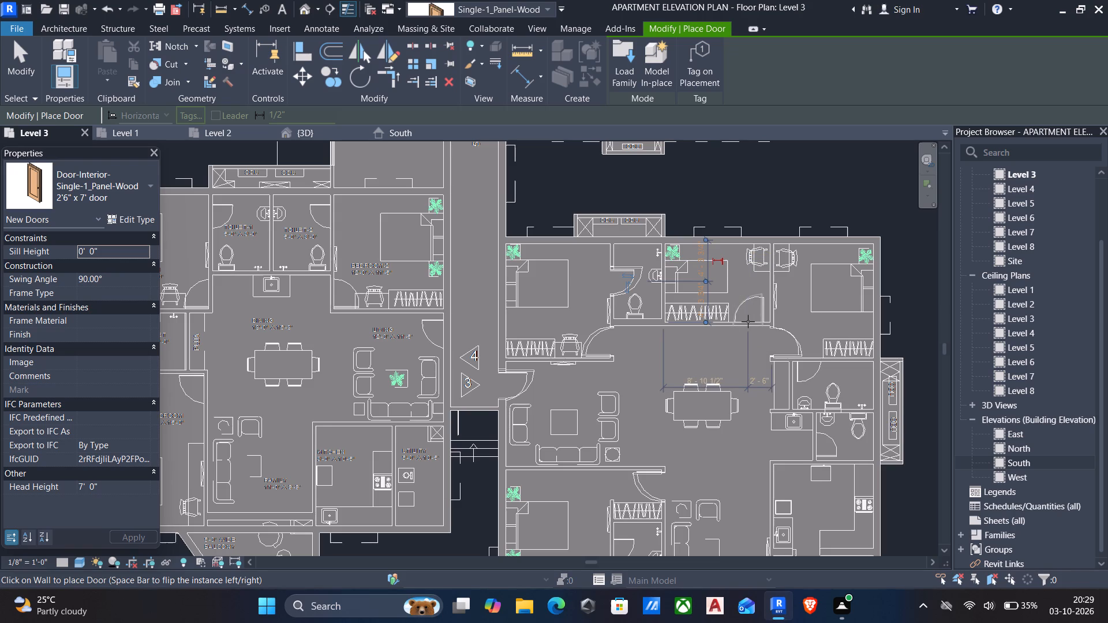
left_click(748, 321)
Place 2'6" x 7' doors at unit 3's two adjoining toilets near the kitchen and at the balcony-side bedroom's toilet, following the drawn swings.
scroll(744, 365, "down", 1)
middle_click_drag(738, 374, 747, 301)
scroll(789, 294, "up", 4)
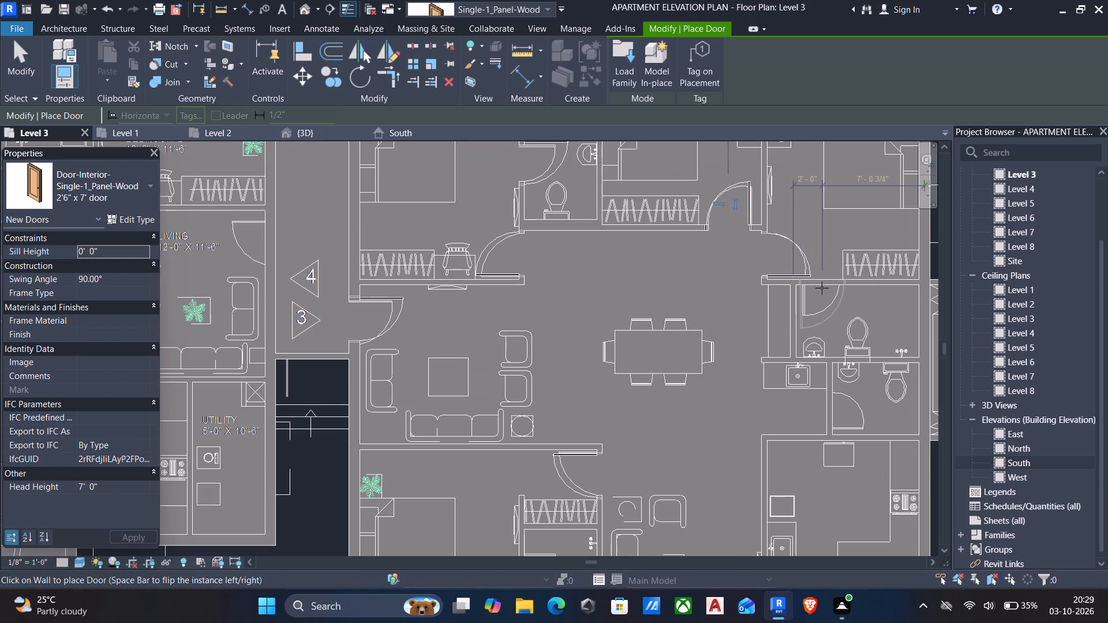
left_click(824, 288)
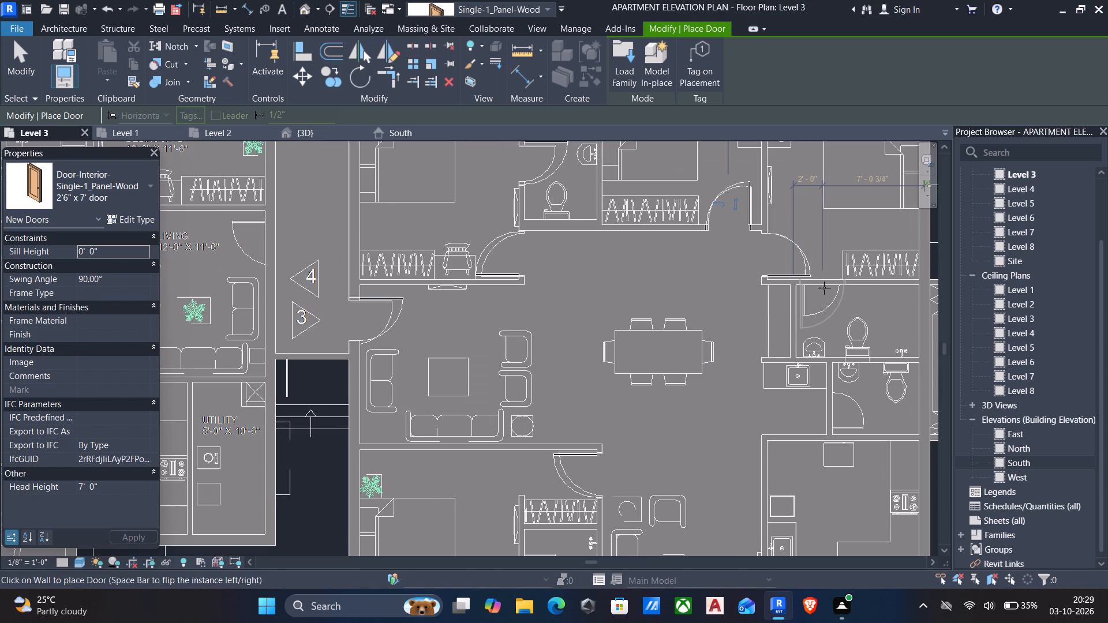
scroll(821, 361, "down", 1)
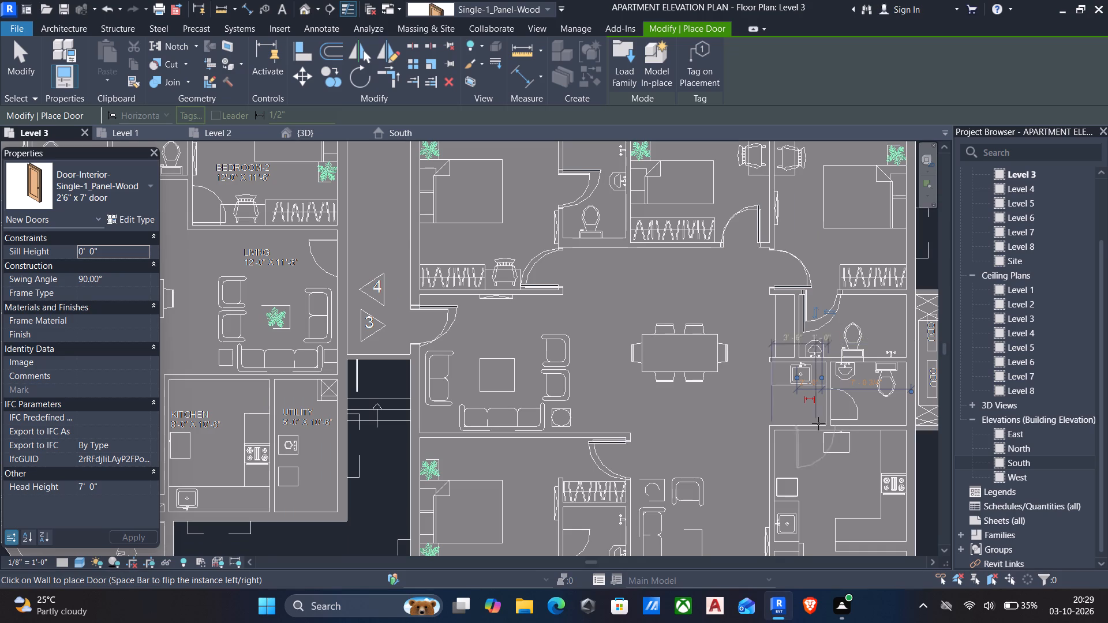
scroll(831, 412, "up", 4)
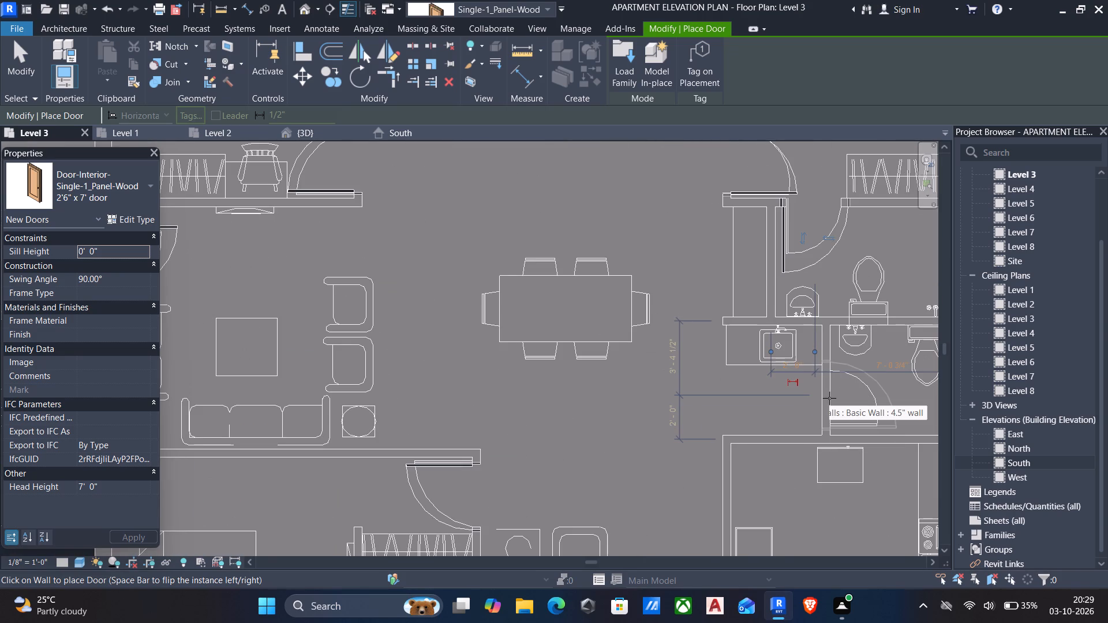
left_click(829, 398)
scroll(829, 408, "down", 3)
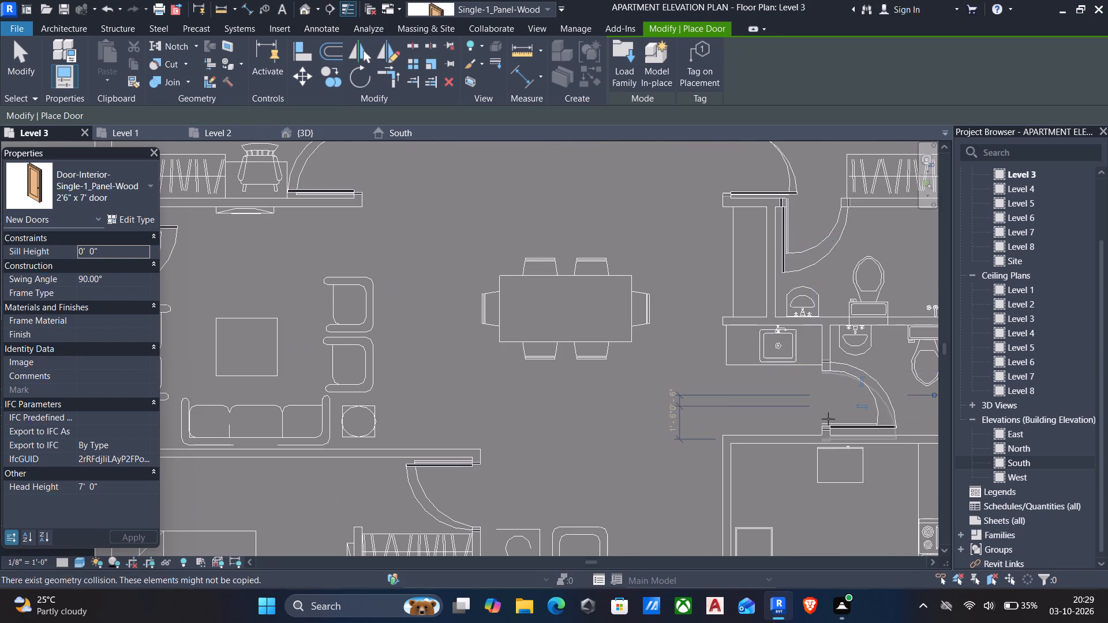
scroll(828, 419, "down", 1)
middle_click_drag(826, 420, 697, 380)
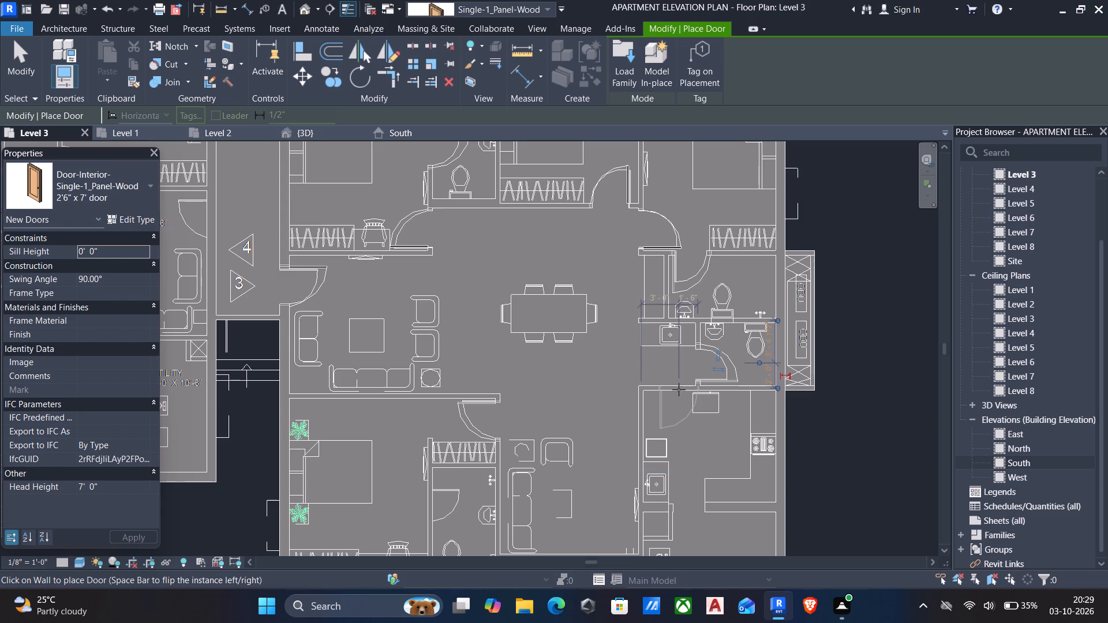
middle_click_drag(618, 433, 664, 324)
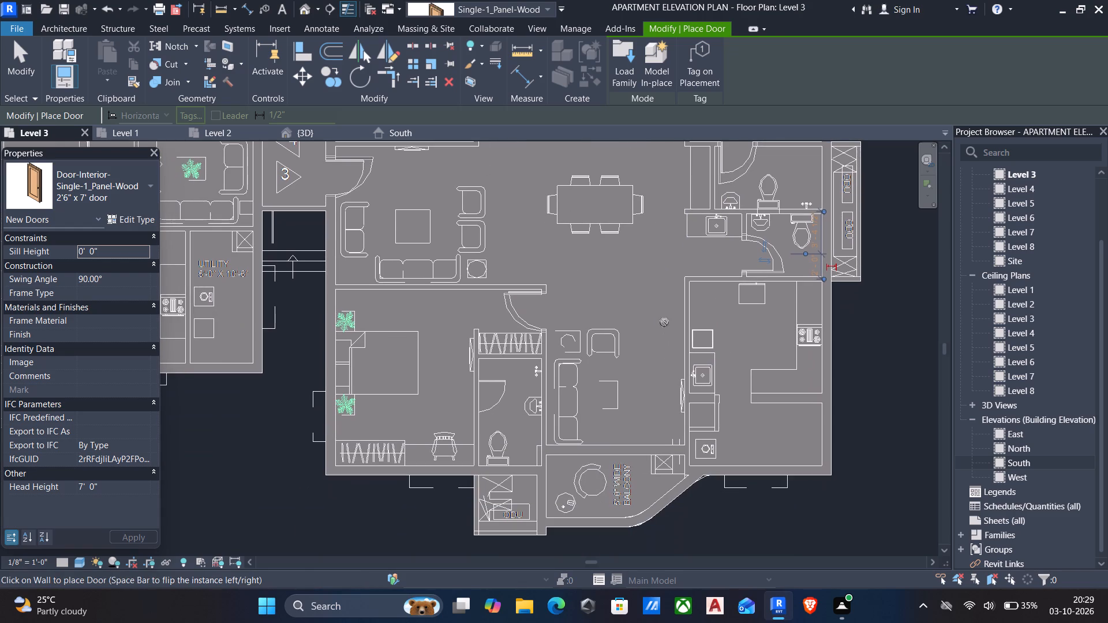
middle_click_drag(646, 349, 672, 298)
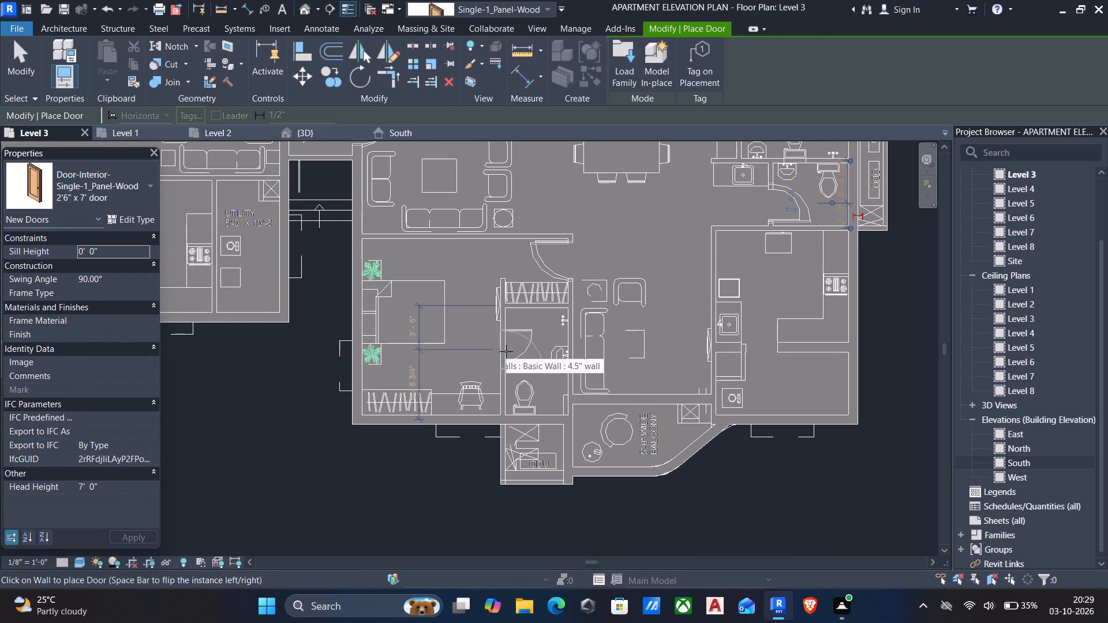
key("space")
left_click(506, 351)
Place 2'6" x 7' interior wood doors at unit 4's two adjoining toilets between the bedrooms, flipping hinge sides to match the drawn swings.
middle_click_drag(507, 354, 552, 371)
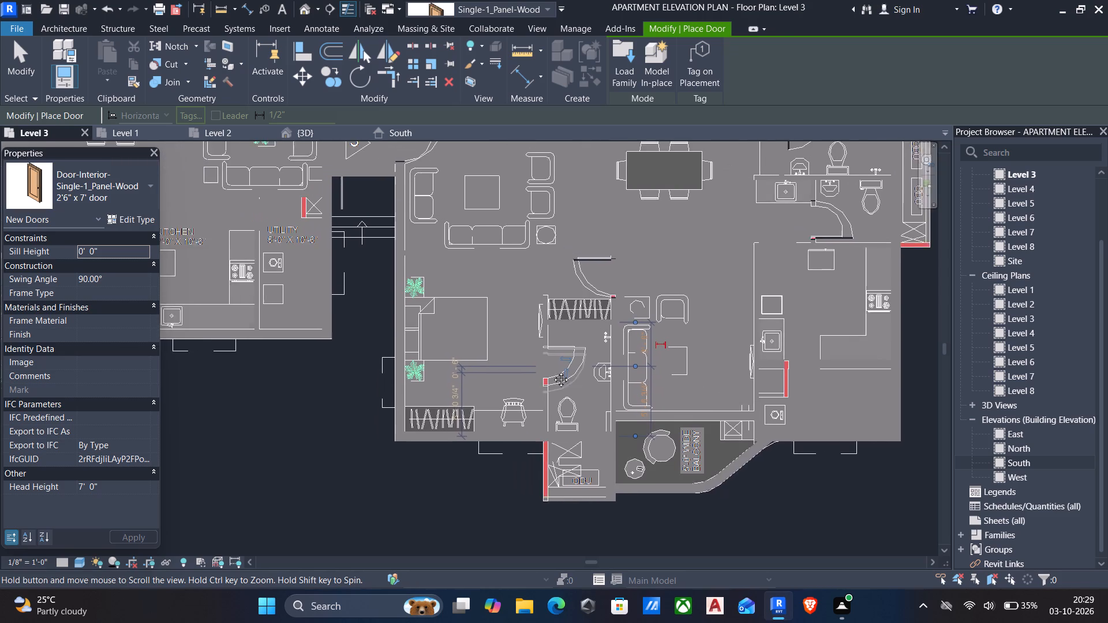
middle_click_drag(552, 371, 589, 395)
scroll(590, 397, "down", 2)
middle_click_drag(522, 364, 684, 372)
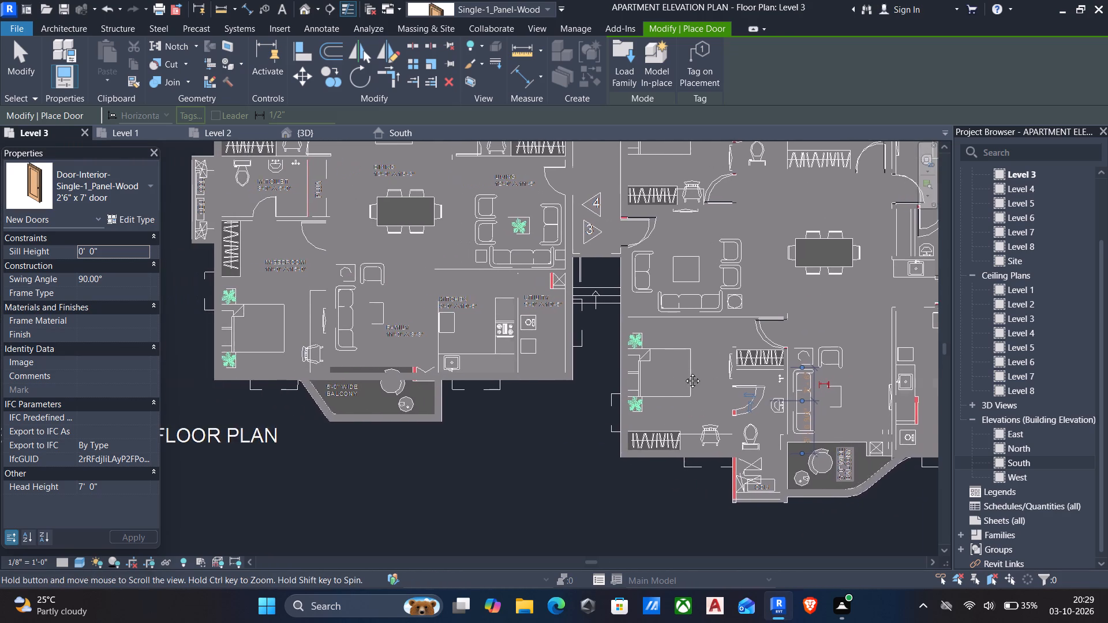
middle_click_drag(684, 372, 689, 373)
middle_click_drag(523, 337, 601, 404)
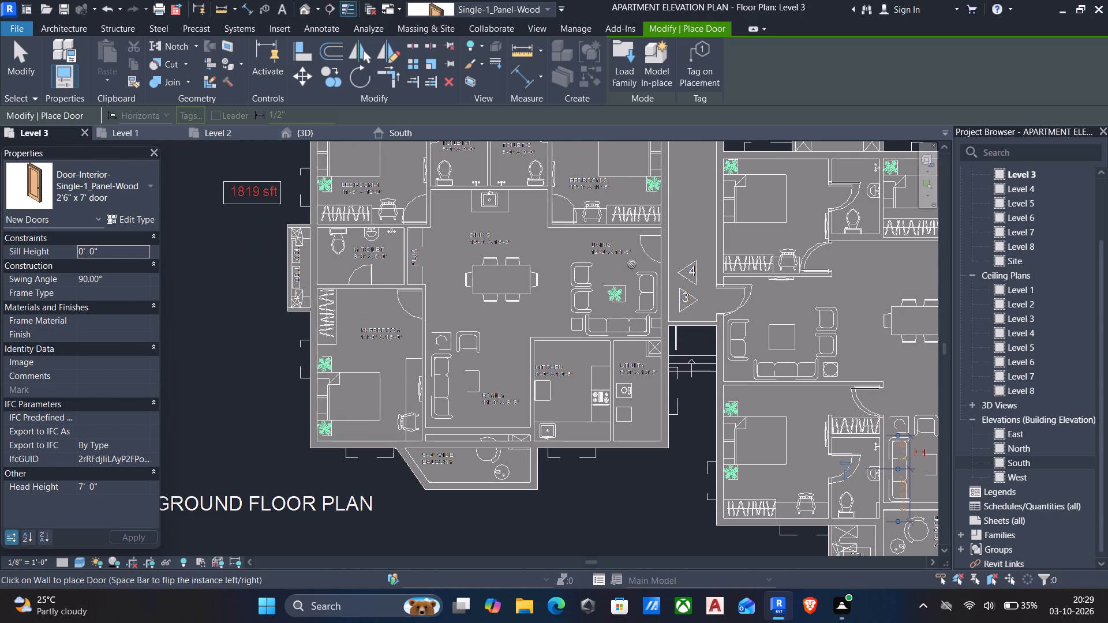
middle_click_drag(528, 234, 557, 324)
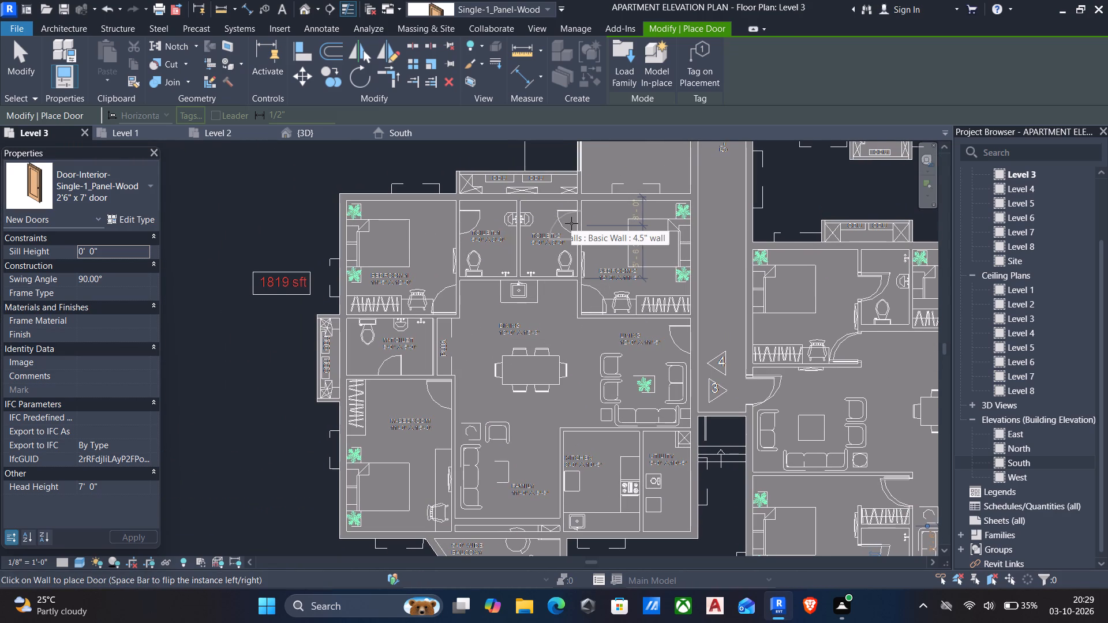
key("space")
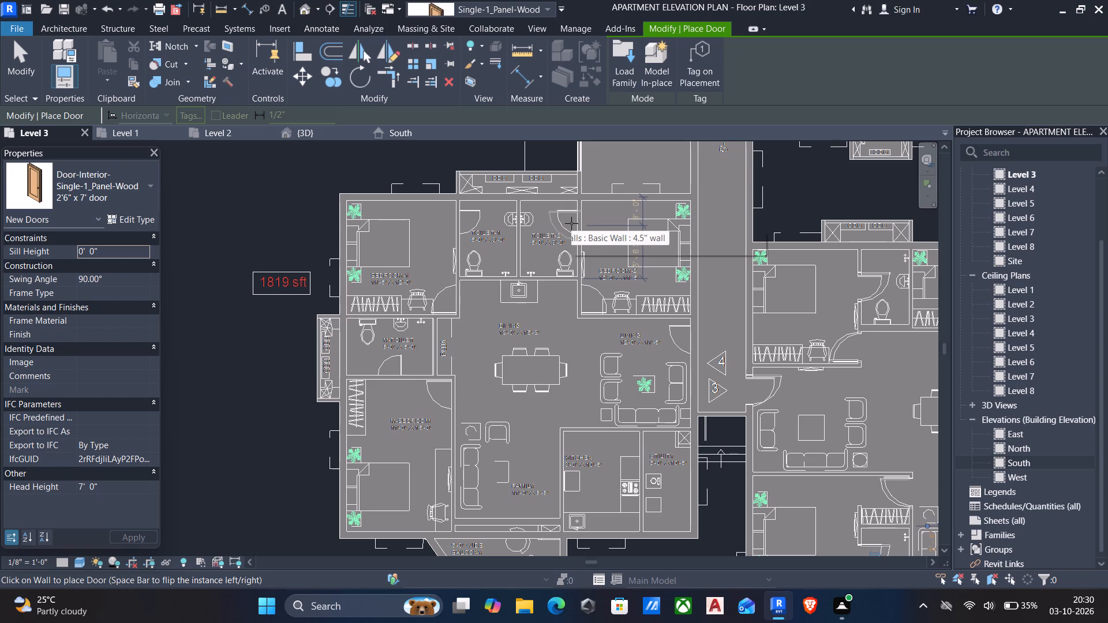
left_click(571, 223)
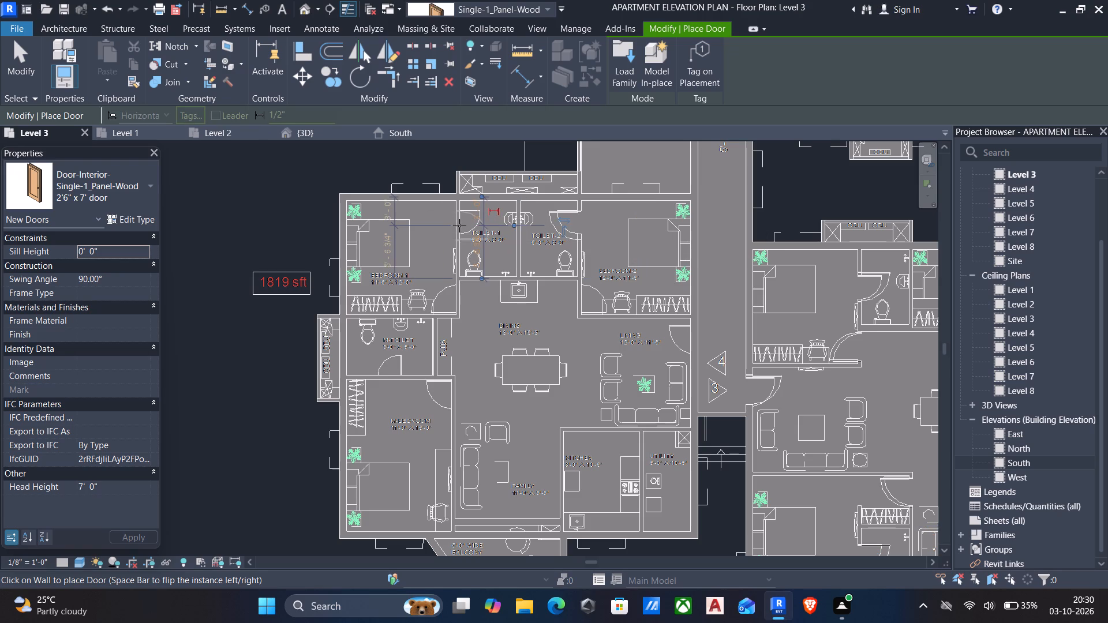
key("space")
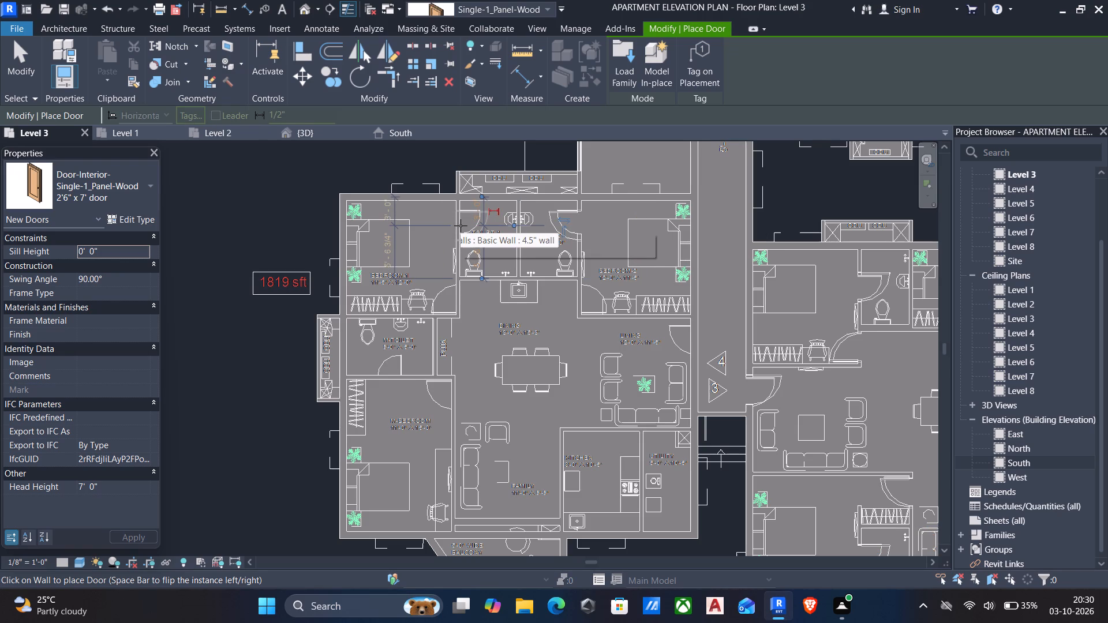
left_click(461, 226)
Place a 2'6" x 7' door between unit 4's M-Bedroom and its toilet, flipping the hinge side to match the drawing.
scroll(462, 237, "down", 2)
middle_click_drag(465, 250, 470, 230)
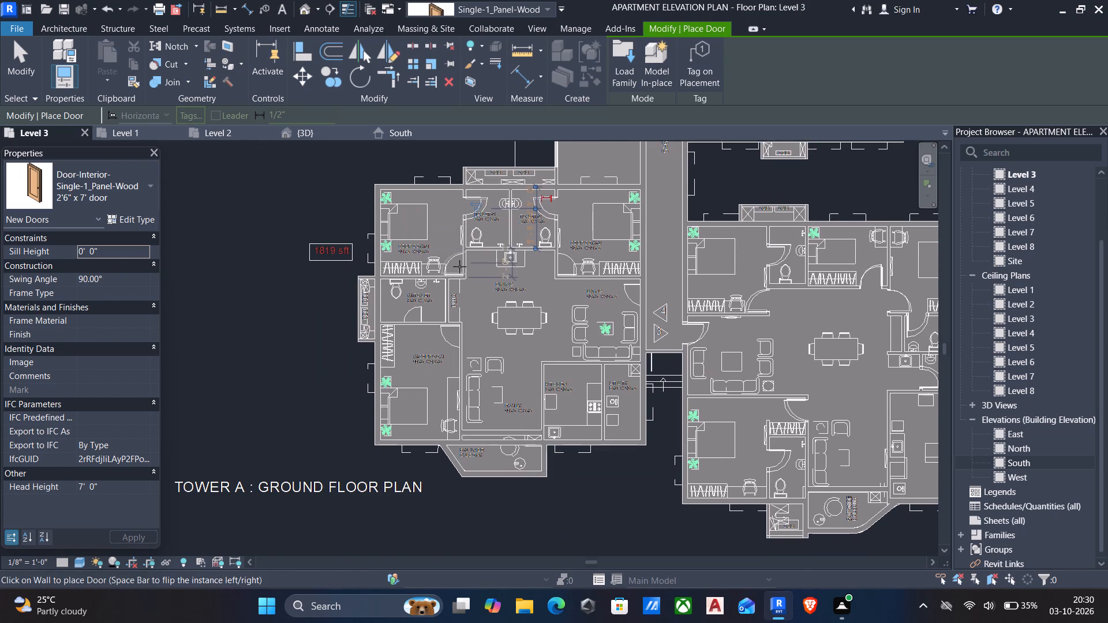
middle_click_drag(466, 267, 473, 239)
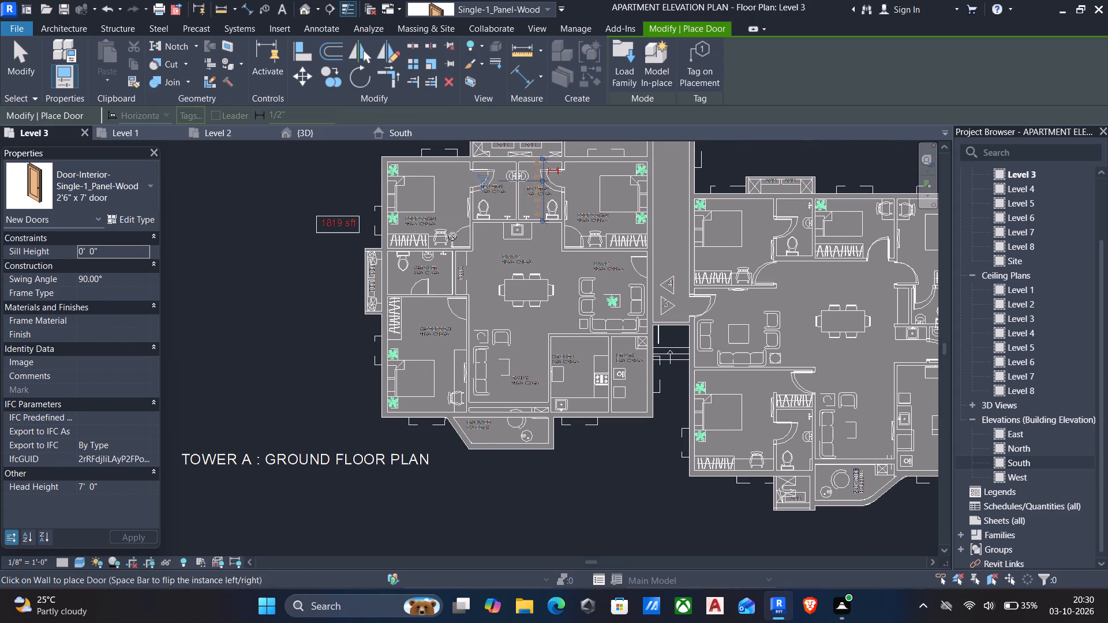
key("space")
left_click(418, 293)
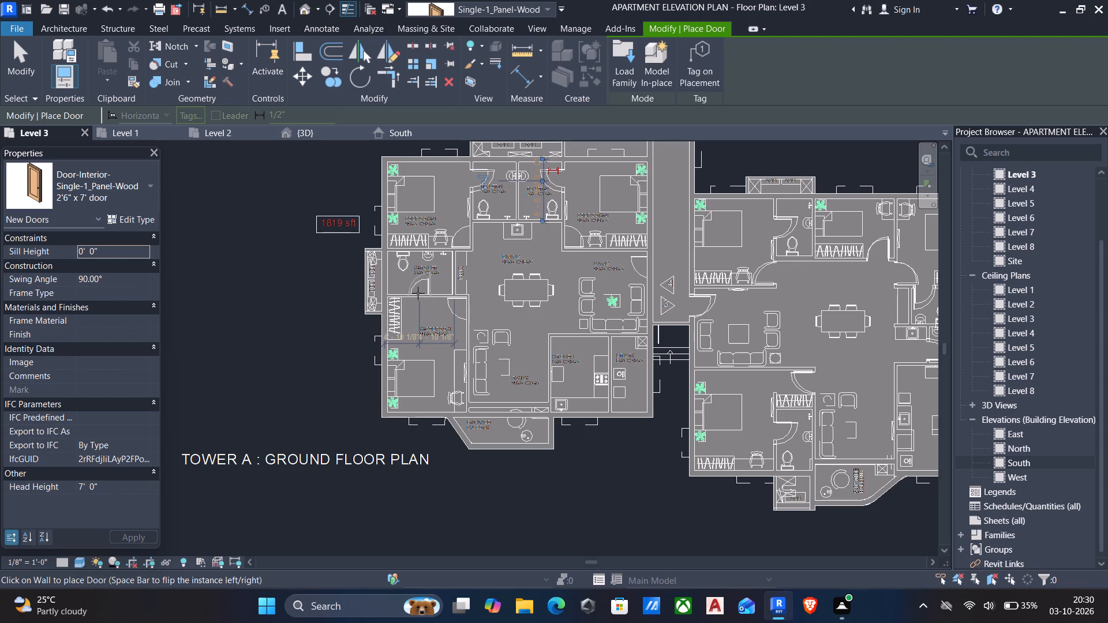
Place 36" x 84" doors at unit 4's two bedrooms flanking the adjoining toilets and at its main entrance, then end door placement.
left_click(113, 194)
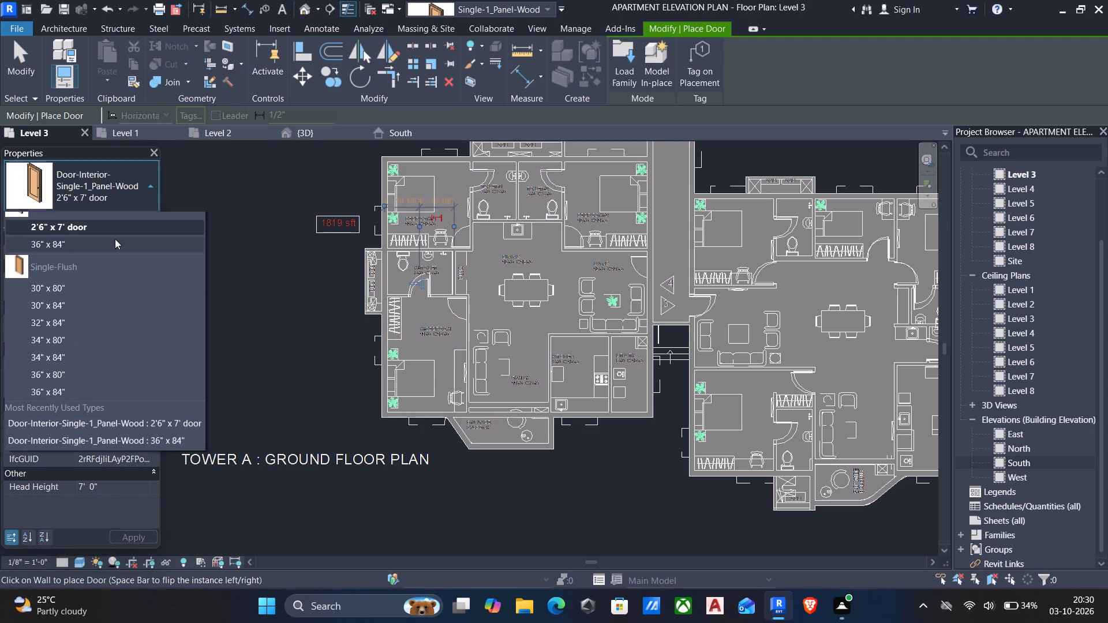
left_click(76, 284)
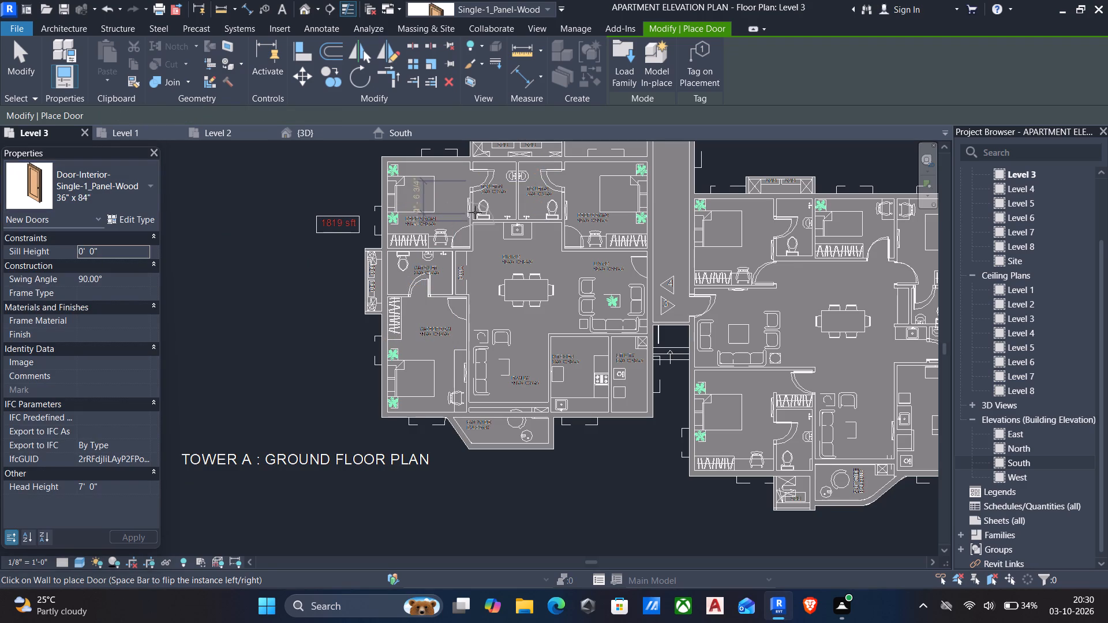
key("space")
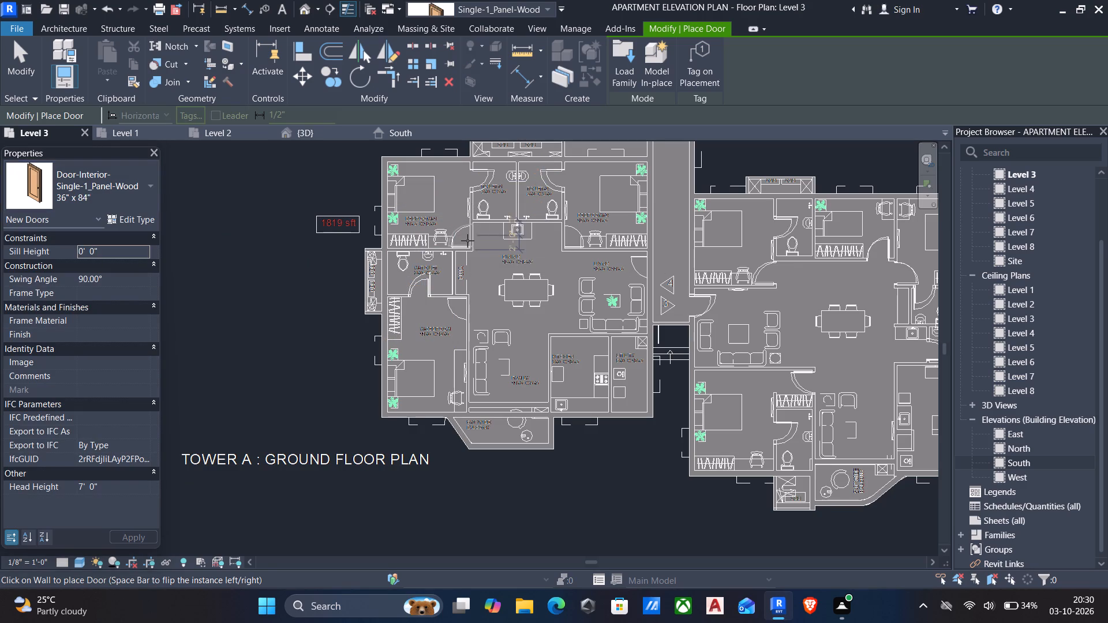
left_click(467, 241)
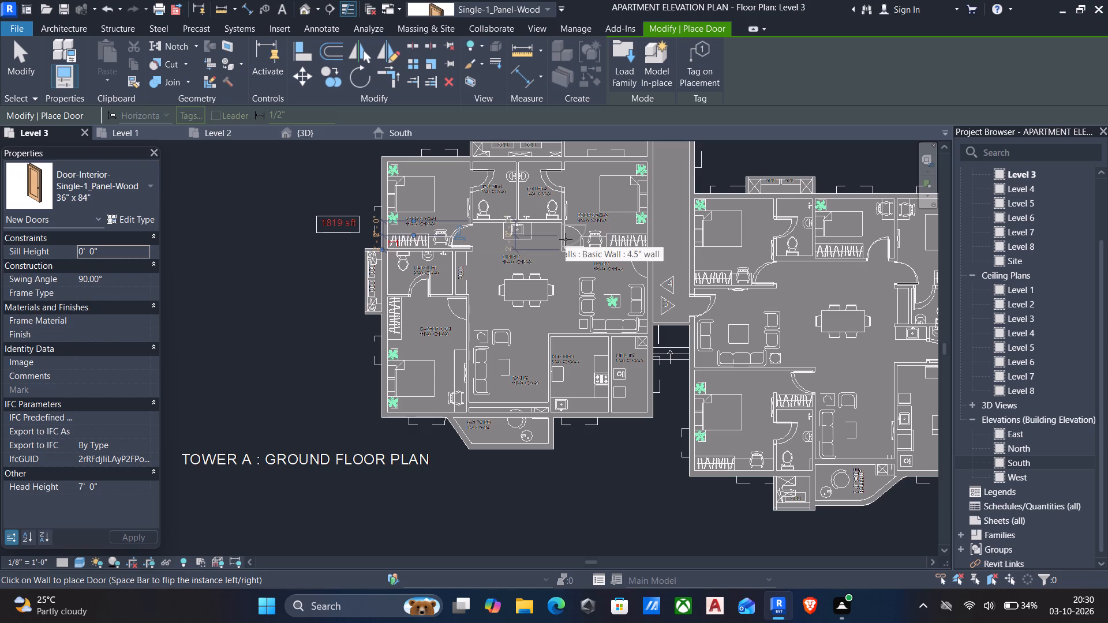
key("space")
left_click(566, 239)
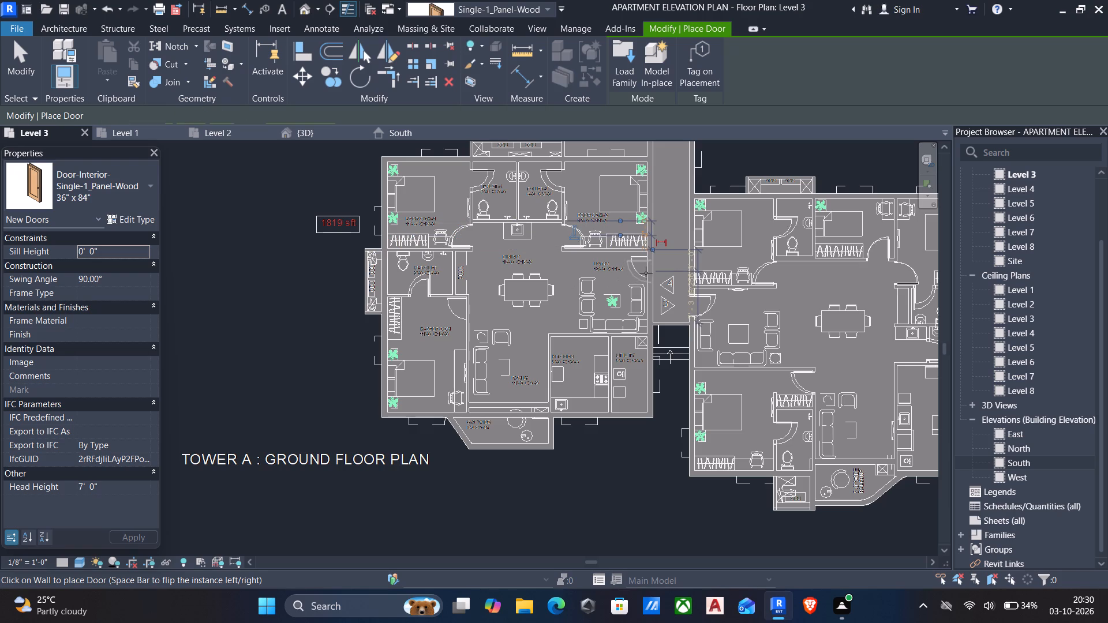
left_click(649, 267)
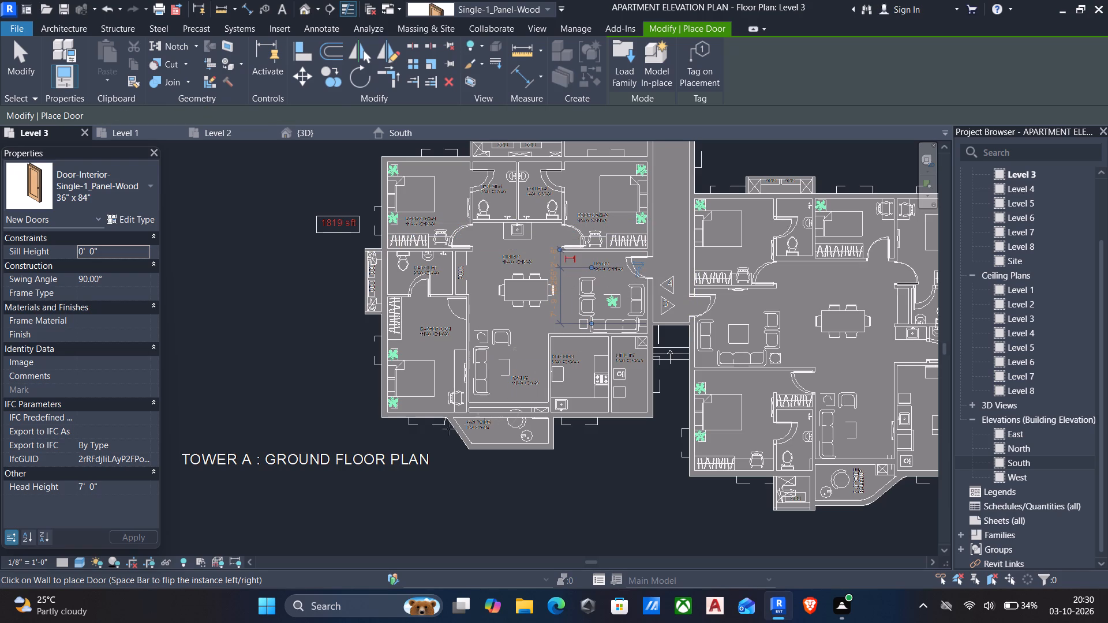
middle_click_drag(593, 336, 516, 367)
scroll(517, 381, "down", 2)
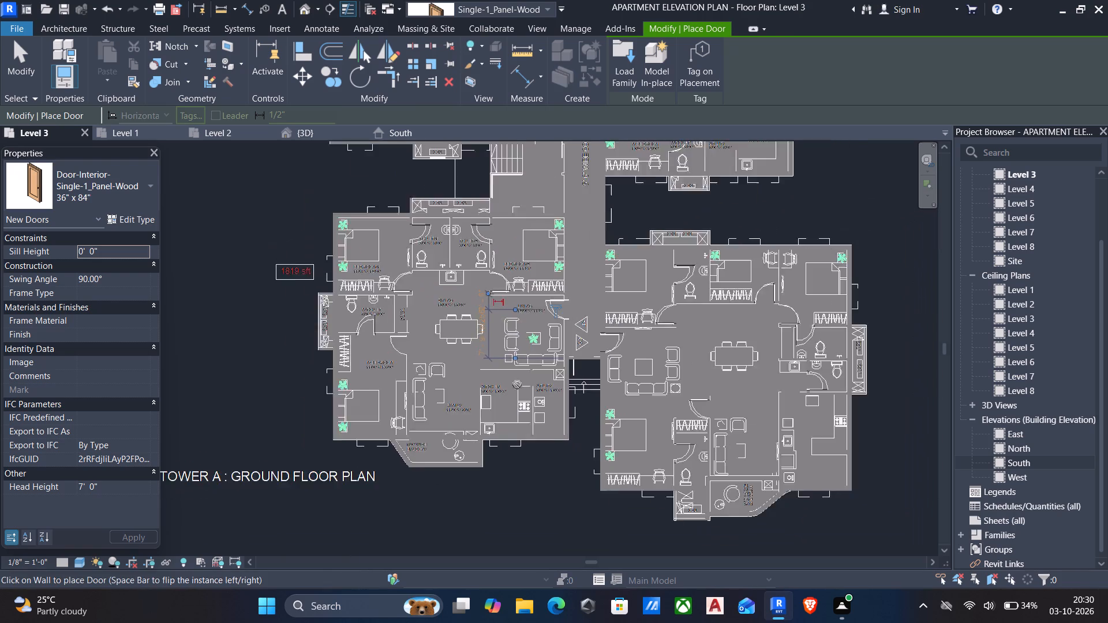
middle_click_drag(518, 385, 563, 322)
scroll(563, 322, "down", 1)
middle_click_drag(572, 314, 594, 446)
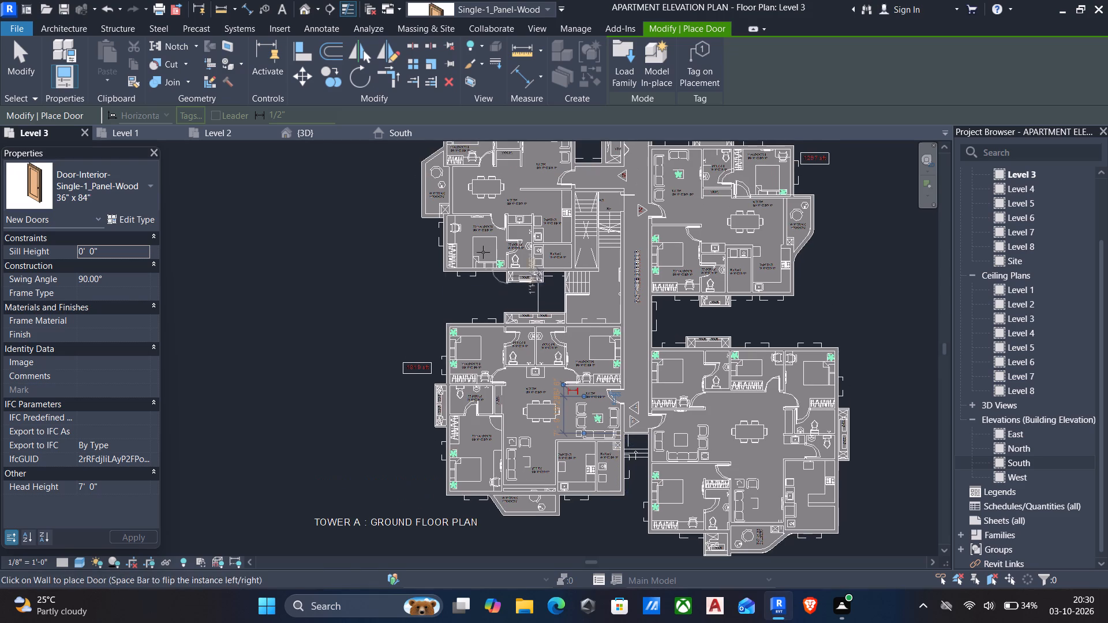
middle_click_drag(481, 247, 498, 337)
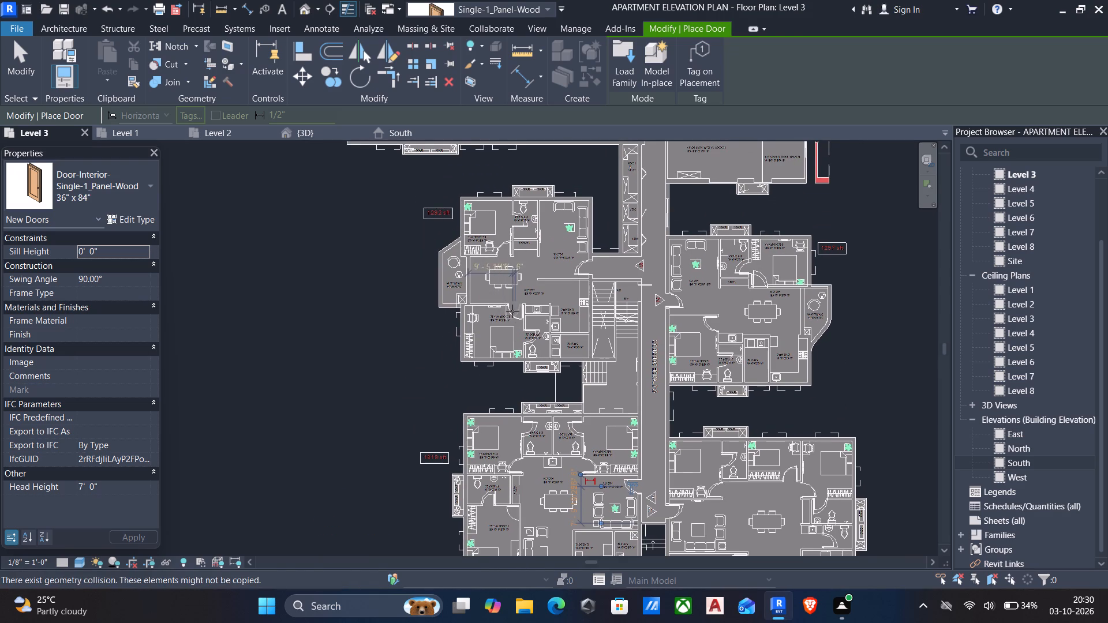
key("Escape")
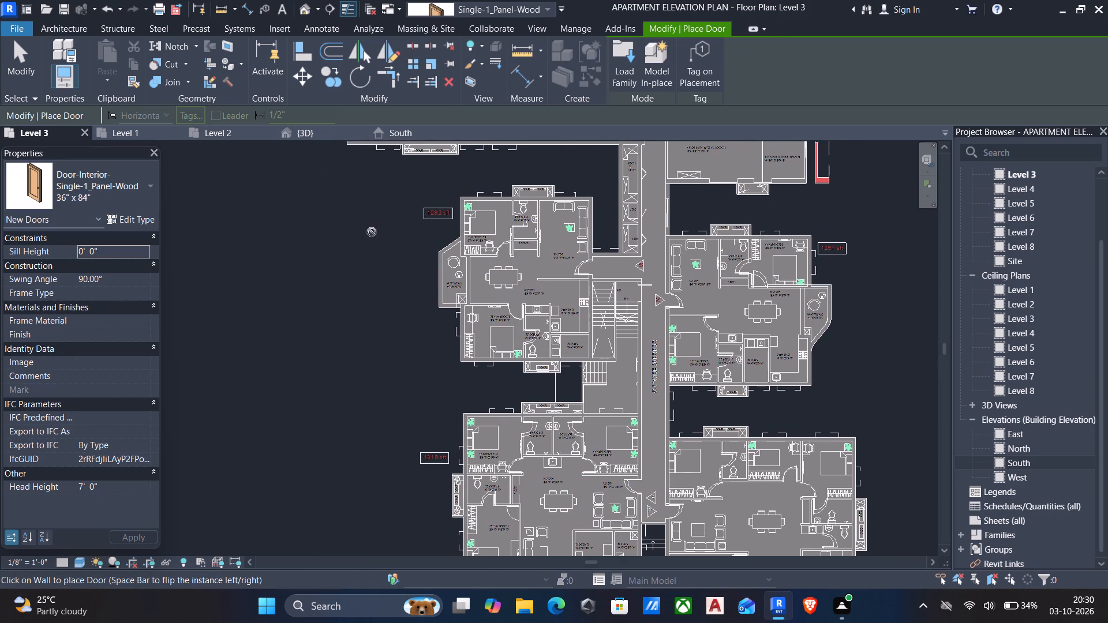
scroll(376, 241, "down", 2)
key("Escape")
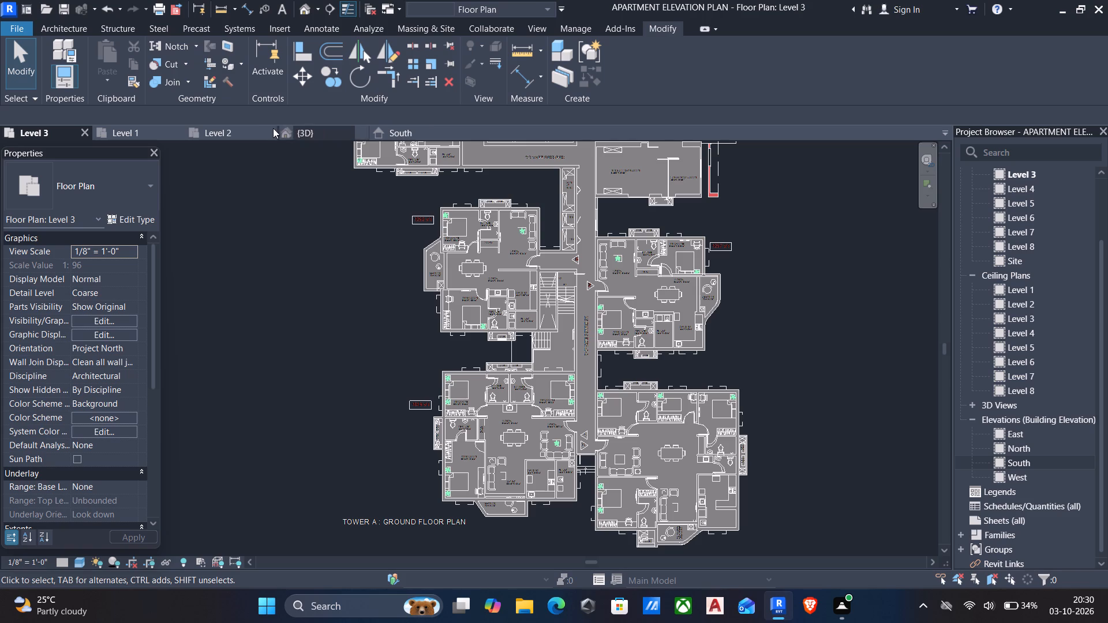
Open the 3D view and inspect the walls and placed doors from several sides, including the short 4.5" wall at a unit's exterior opening.
left_click(298, 132)
scroll(522, 339, "down", 2)
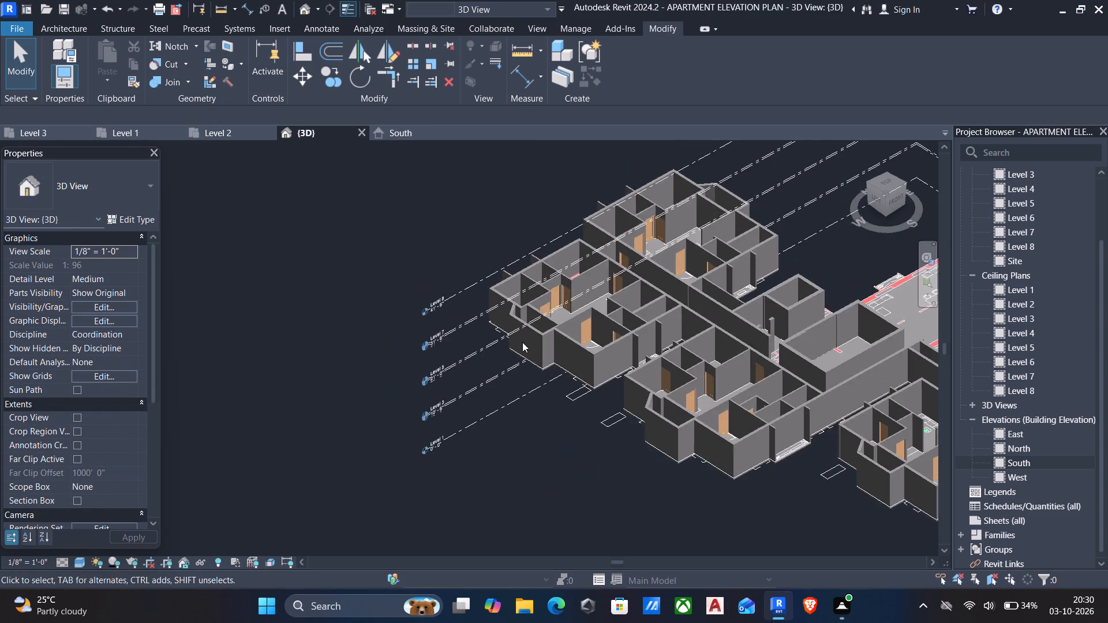
scroll(542, 387, "down", 1)
middle_click_drag(536, 393, 274, 268)
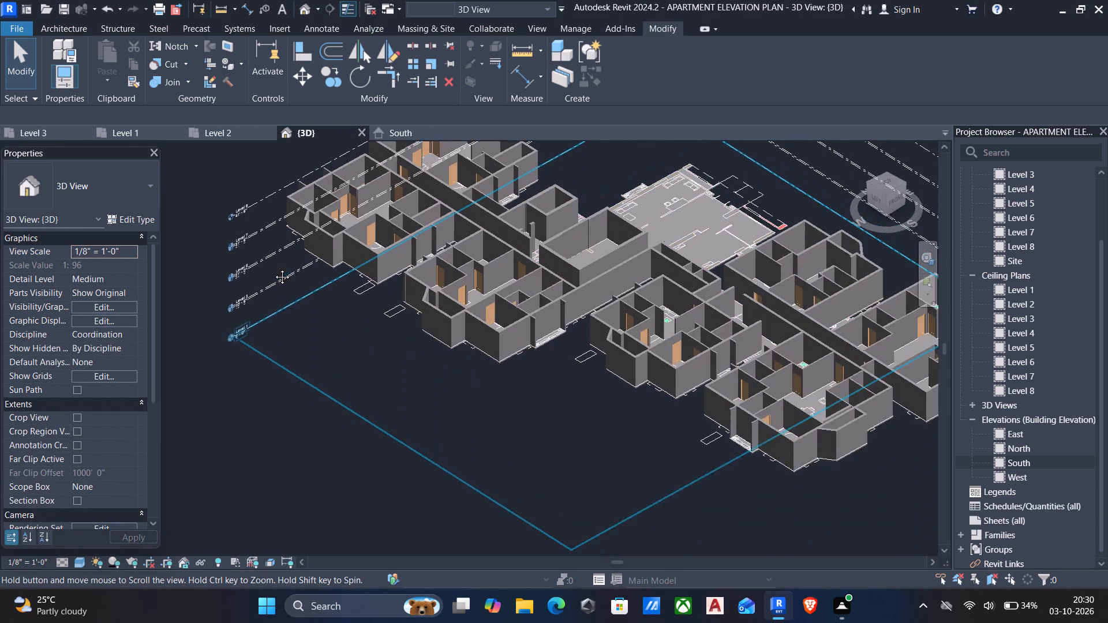
middle_click_drag(274, 268, 270, 268)
scroll(438, 393, "down", 1)
middle_click_drag(439, 397, 596, 354)
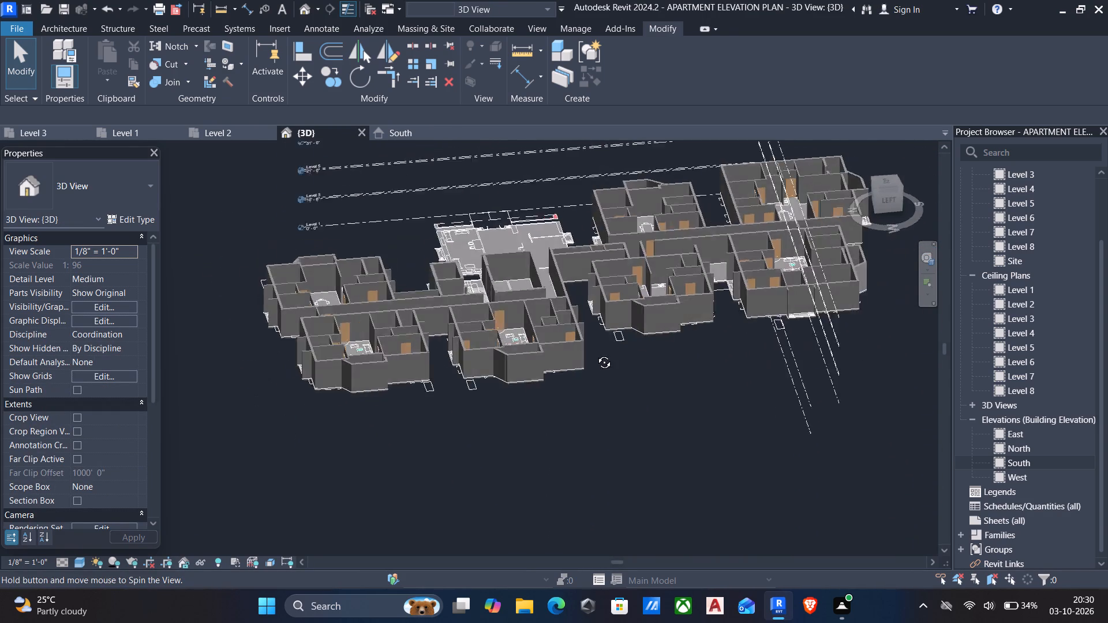
middle_click_drag(596, 354, 837, 378)
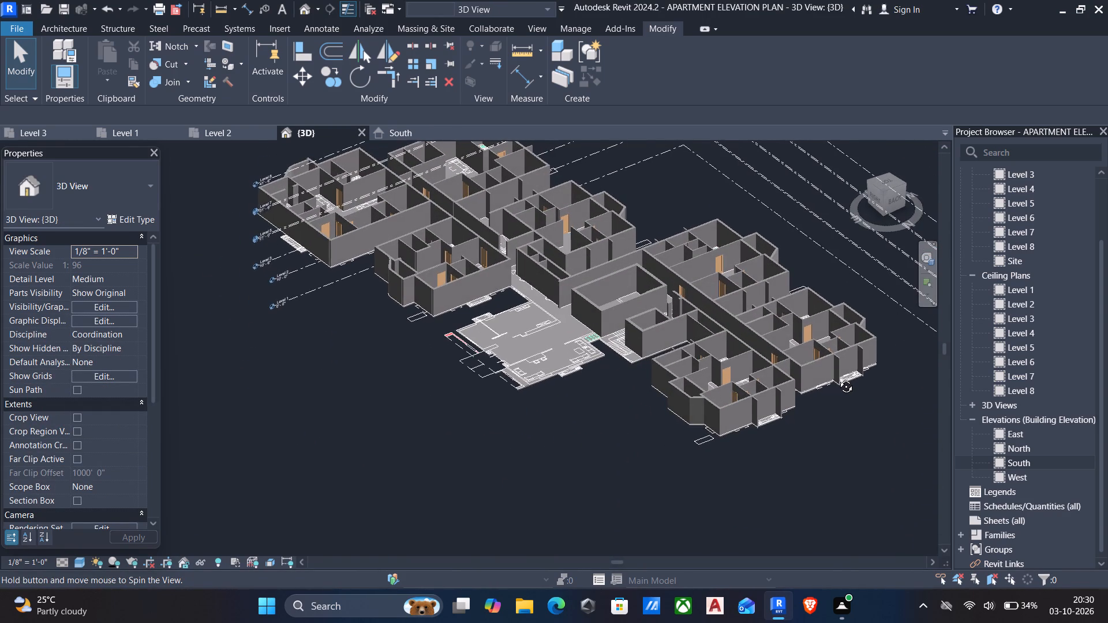
middle_click_drag(837, 378, 654, 404)
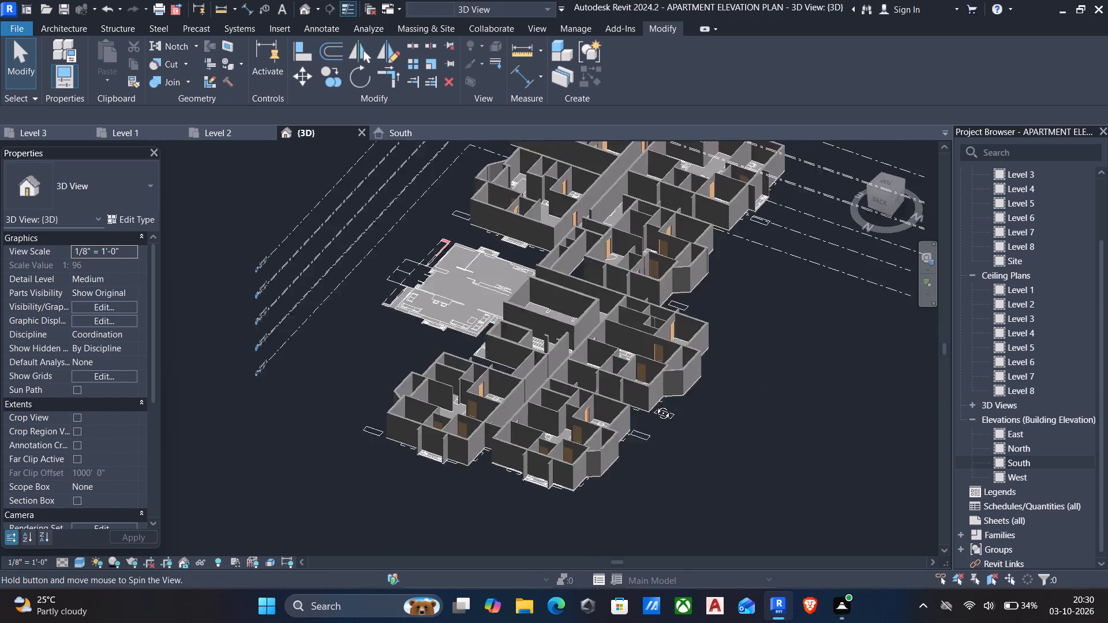
middle_click_drag(654, 404, 430, 391)
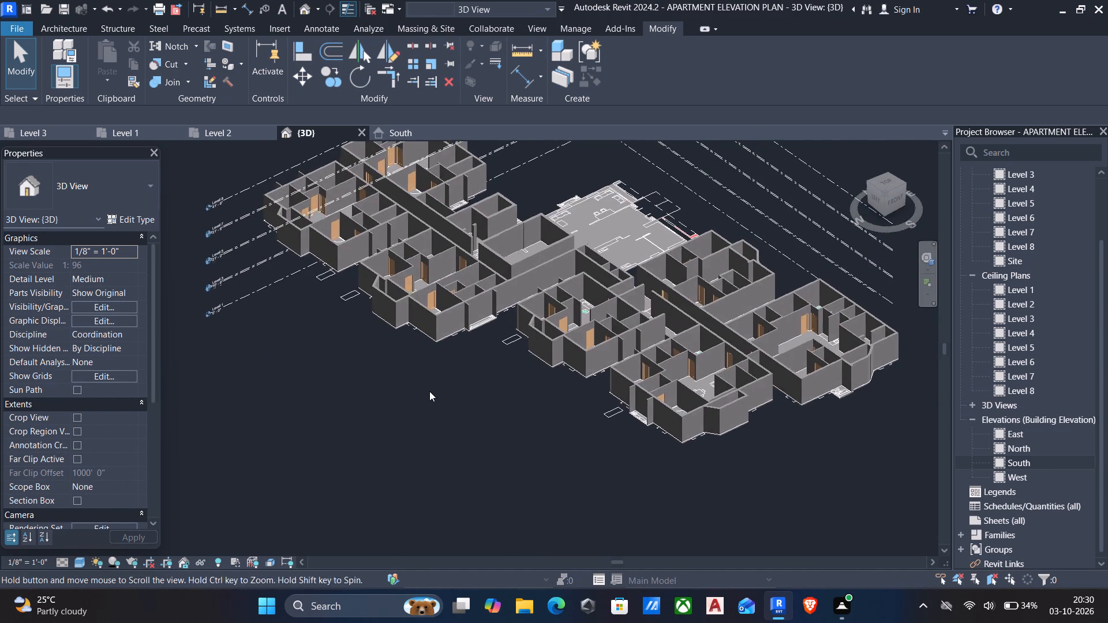
scroll(471, 310, "up", 8)
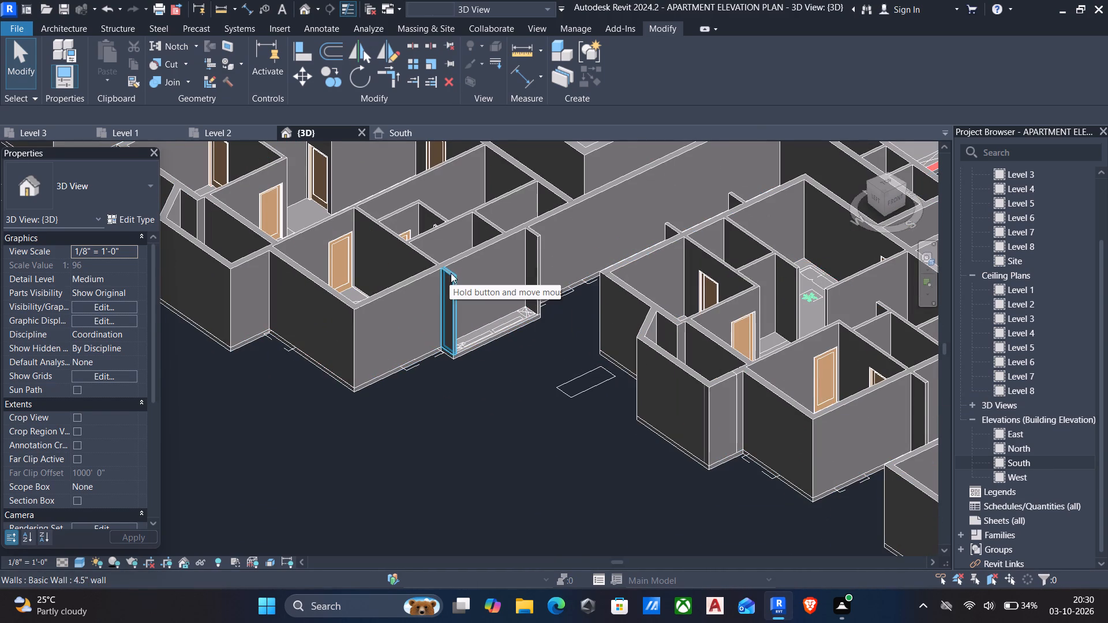
left_click(452, 273)
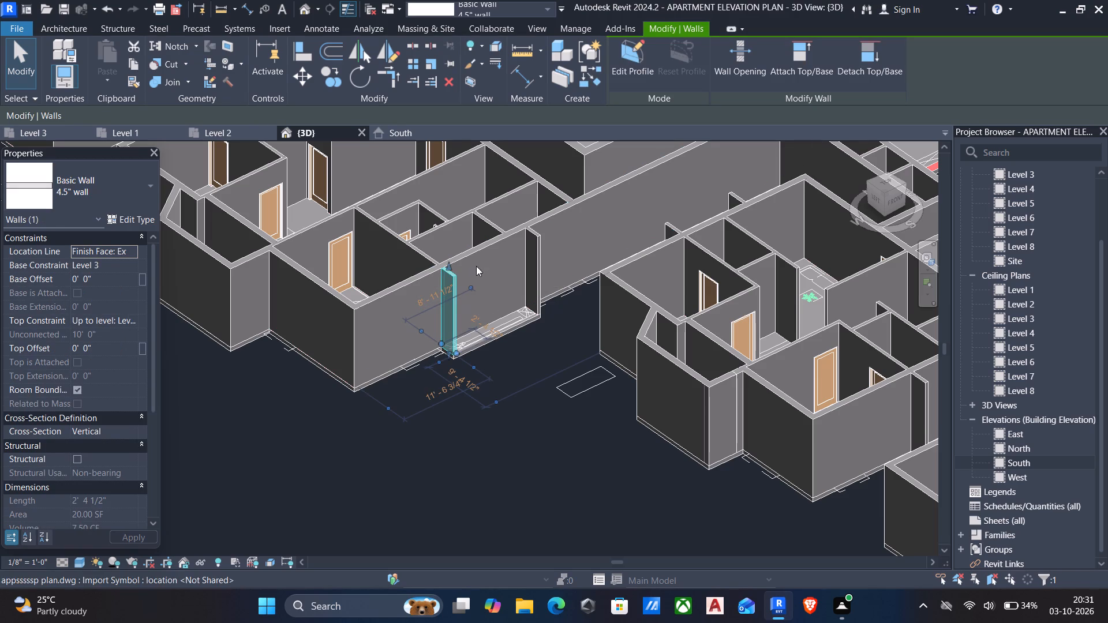
key("Escape")
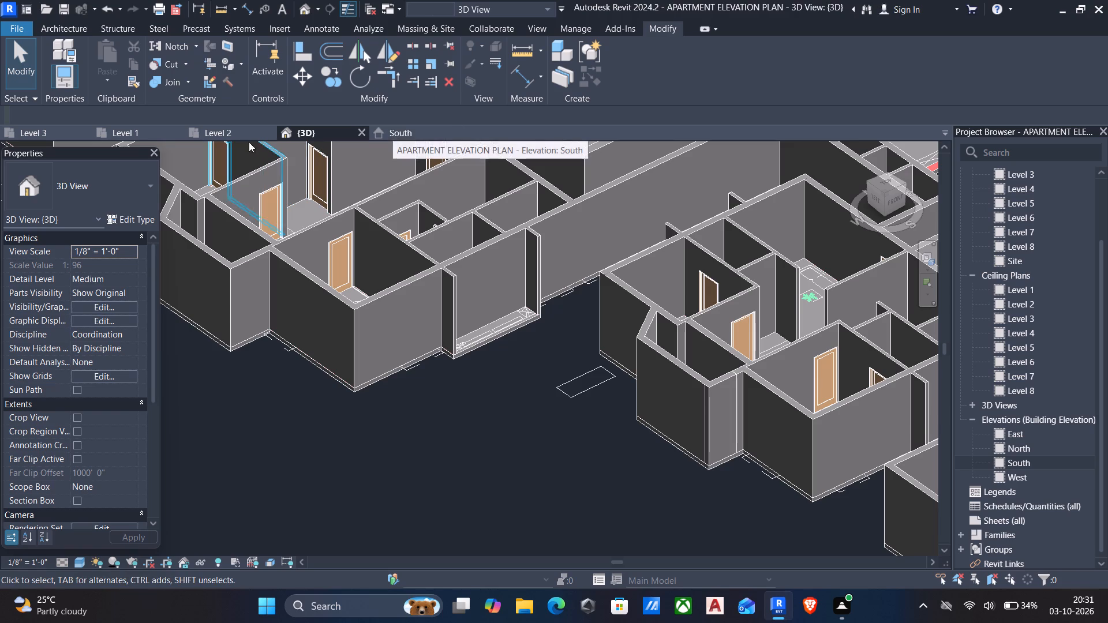
Return to the Level 3 floor plan and examine the units, corridors and central lobby area against the imported drawing.
left_click(38, 131)
scroll(486, 273, "down", 2)
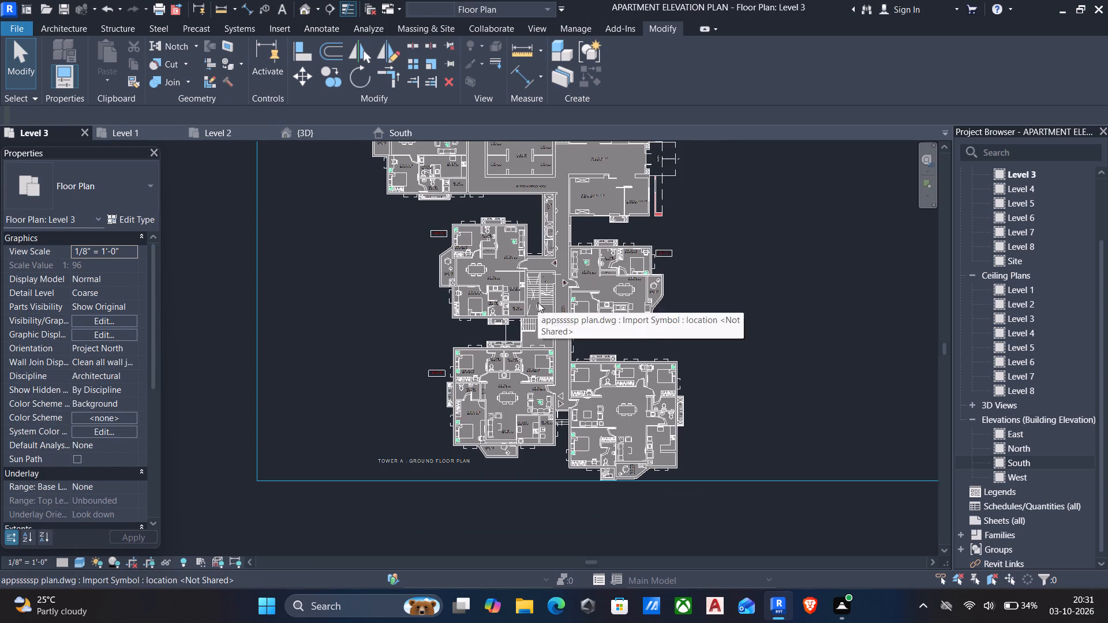
middle_click_drag(528, 320, 544, 417)
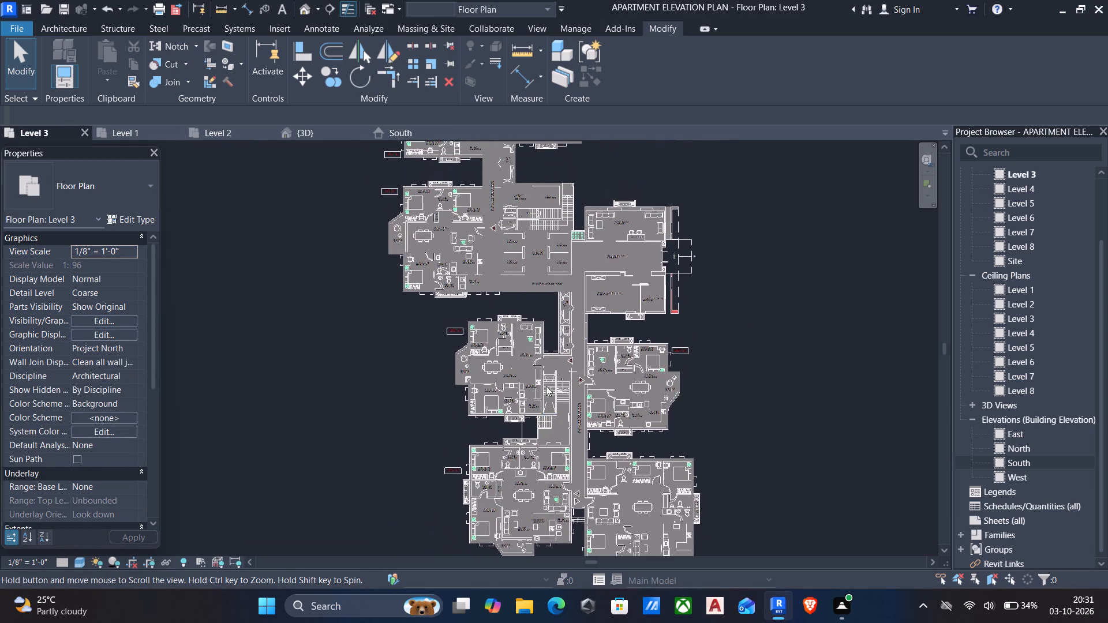
middle_click_drag(546, 295, 546, 420)
scroll(549, 418, "down", 2)
middle_click_drag(562, 414, 598, 317)
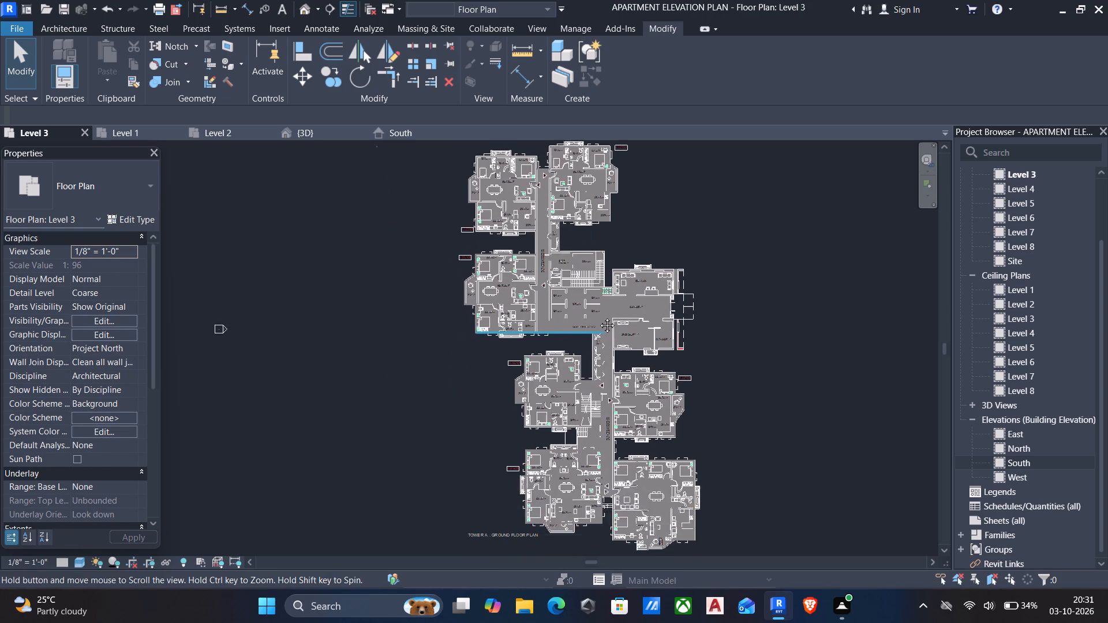
middle_click_drag(598, 317, 598, 316)
scroll(664, 326, "up", 5)
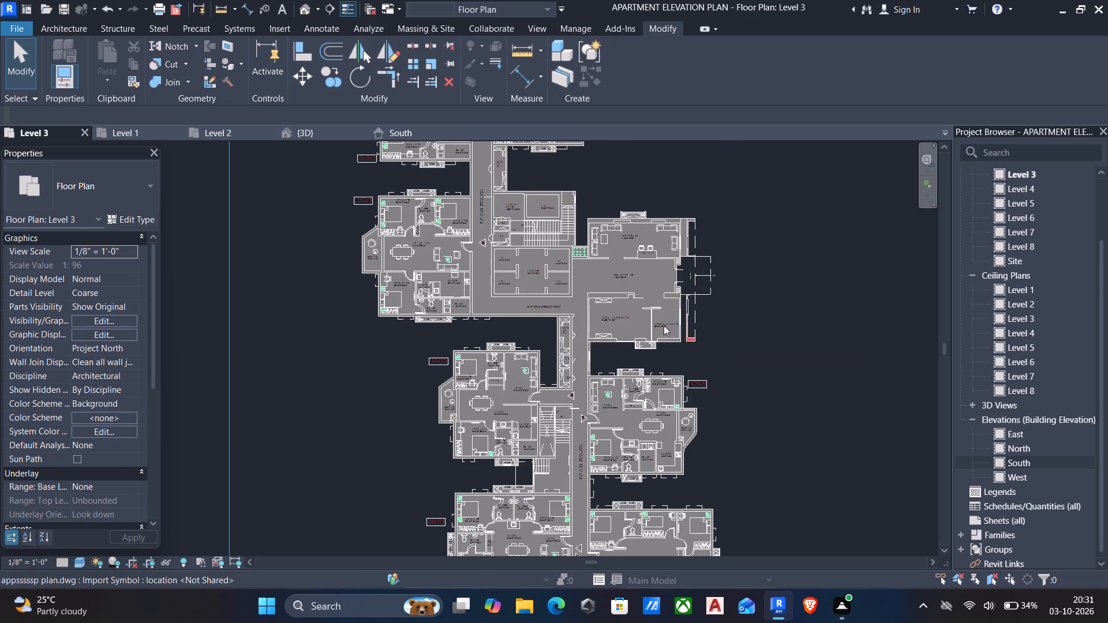
scroll(664, 325, "up", 2)
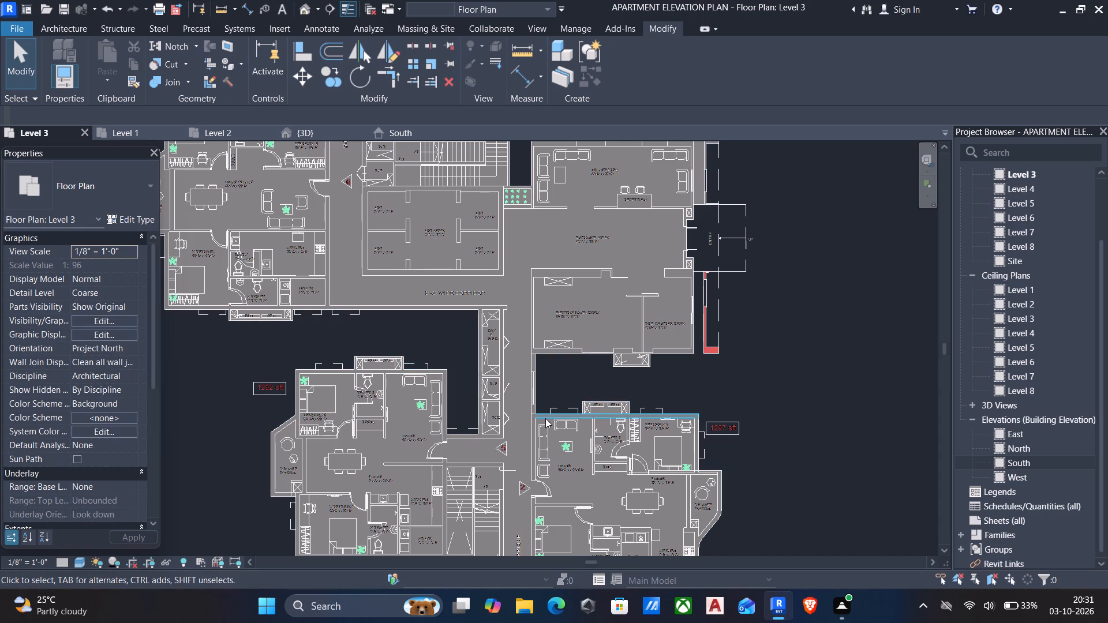
Examine the Level 3 plan from the lounge and entrance lobby across the lift core to the units along the north corridor.
middle_click_drag(526, 370, 526, 376)
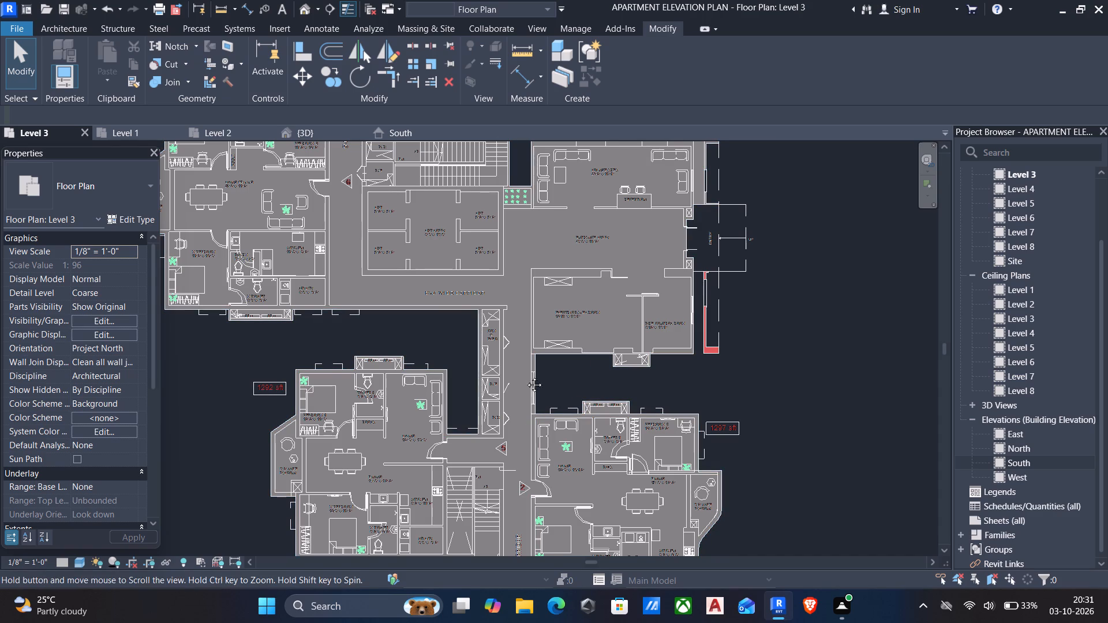
middle_click_drag(526, 376, 528, 406)
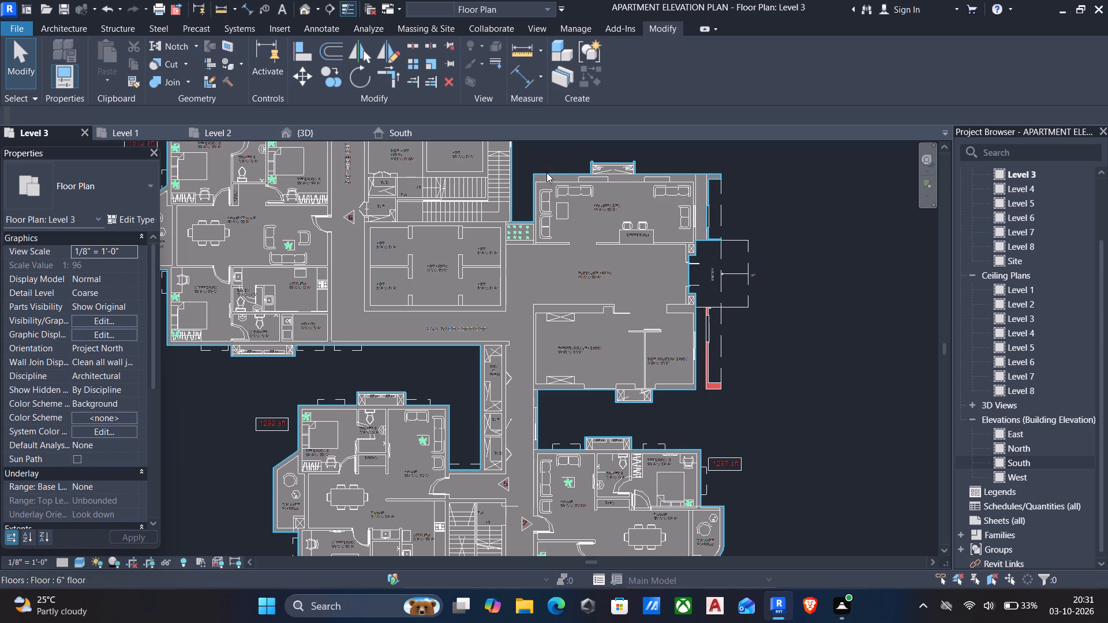
scroll(546, 174, "up", 8)
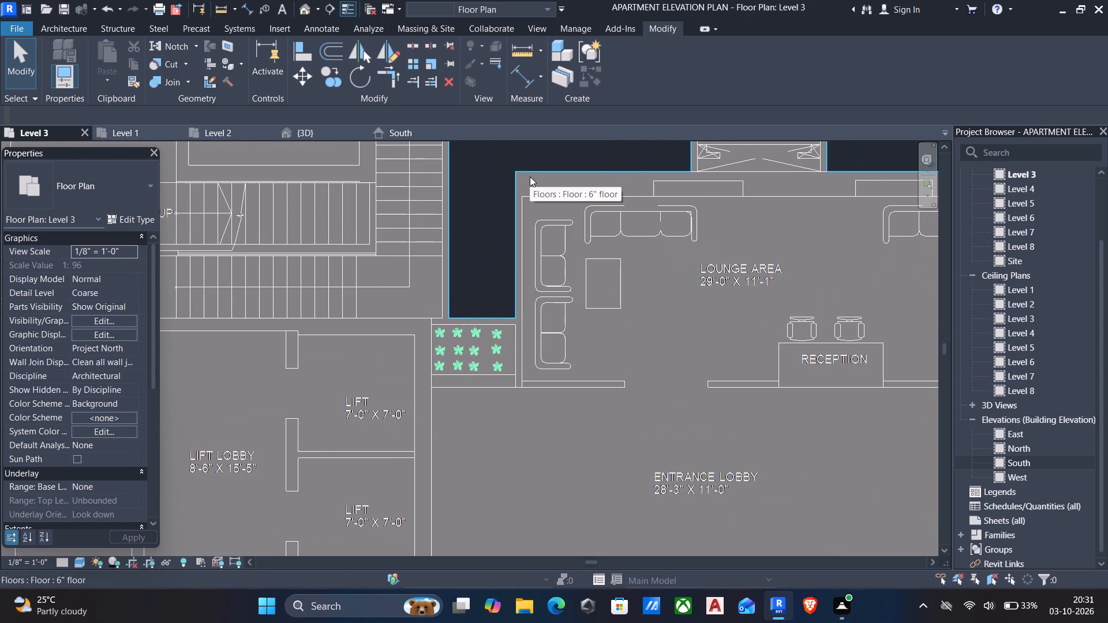
scroll(518, 181, "down", 3)
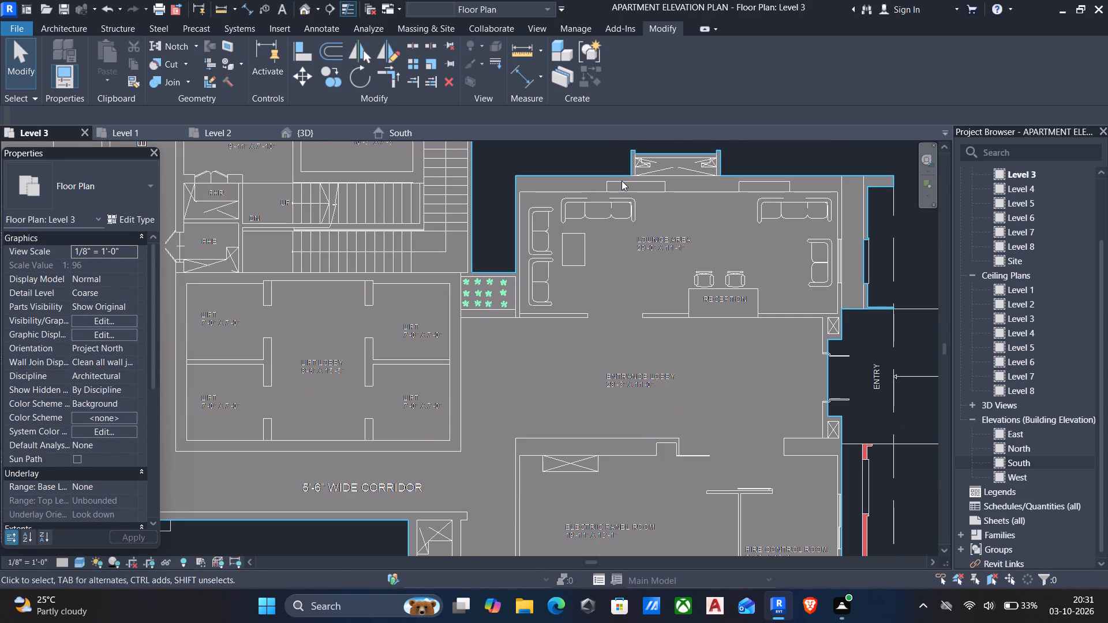
scroll(620, 197, "down", 8)
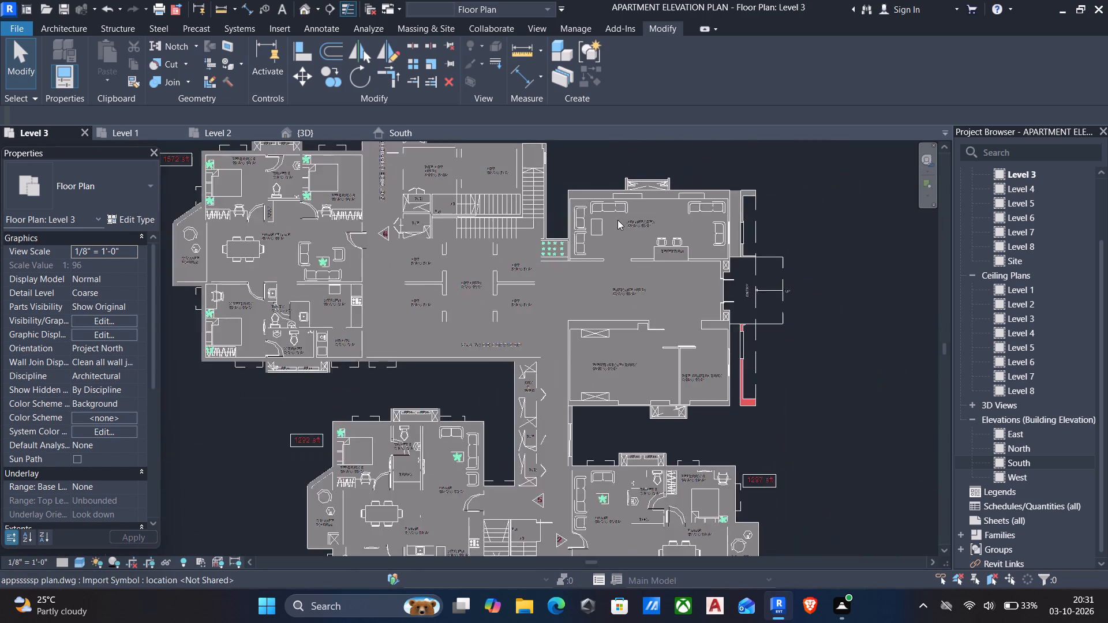
middle_click_drag(611, 224, 677, 276)
scroll(677, 276, "down", 1)
scroll(623, 279, "up", 5)
middle_click_drag(624, 276, 718, 376)
scroll(711, 378, "down", 1)
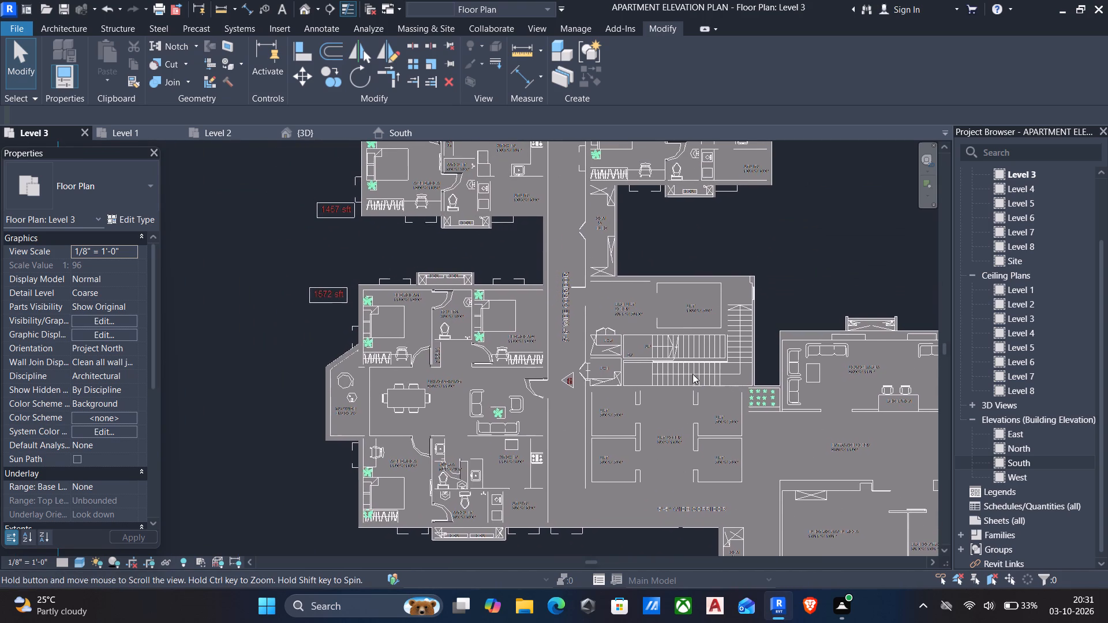
middle_click_drag(544, 279, 597, 381)
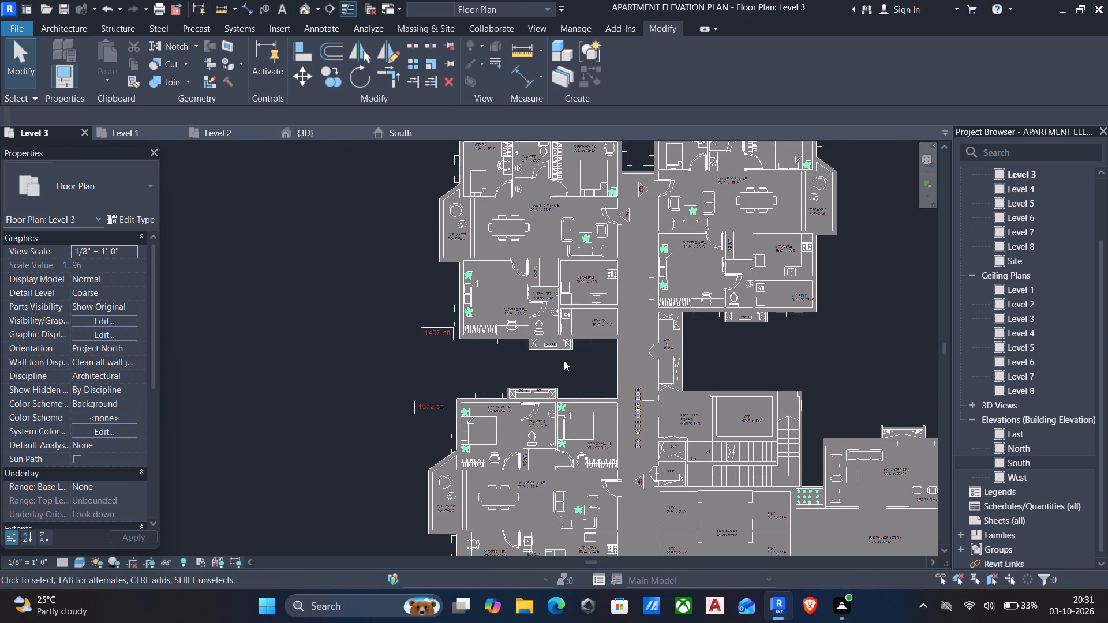
middle_click_drag(474, 303, 475, 312)
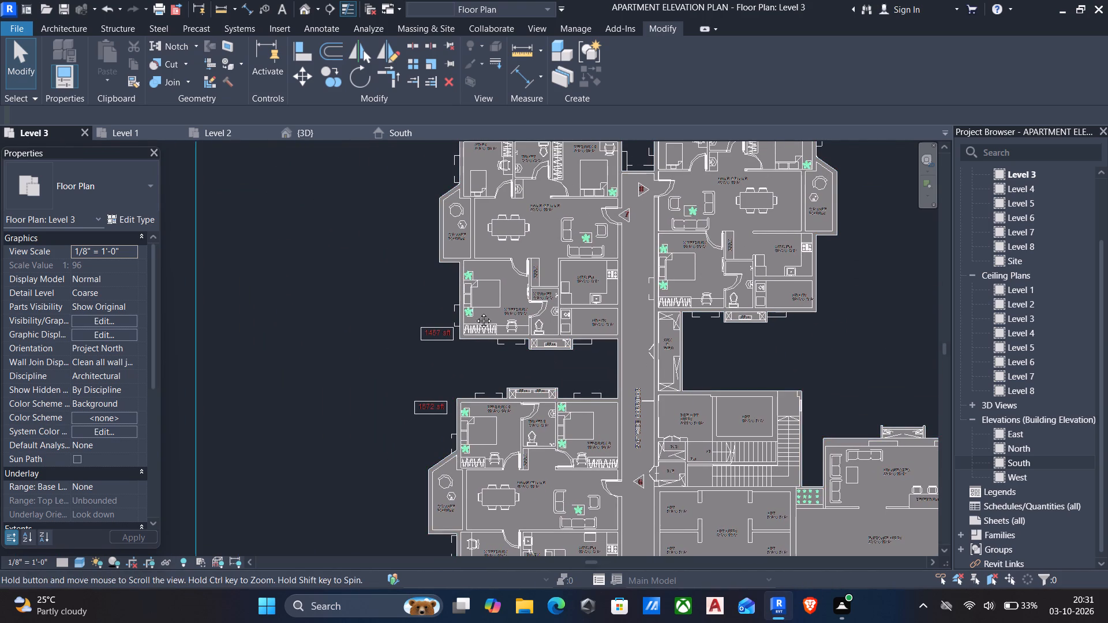
middle_click_drag(475, 312, 514, 382)
Switch the Level 3 plan to the Wireframe visual style for working on unit 7.
scroll(524, 220, "up", 4)
scroll(578, 193, "up", 3)
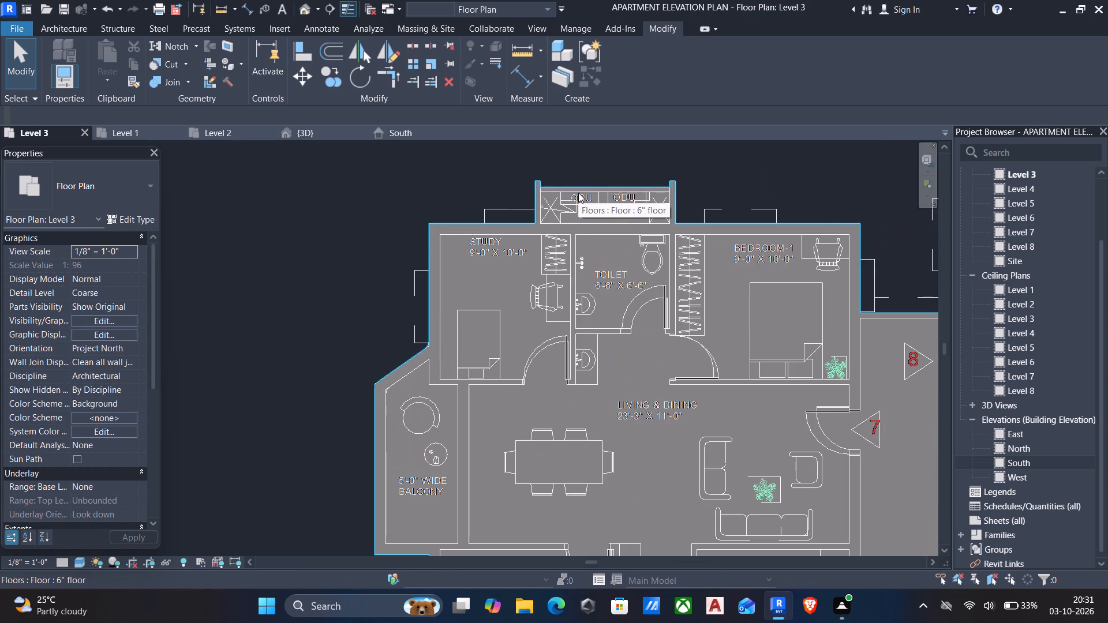
left_click(78, 561)
left_click(96, 481)
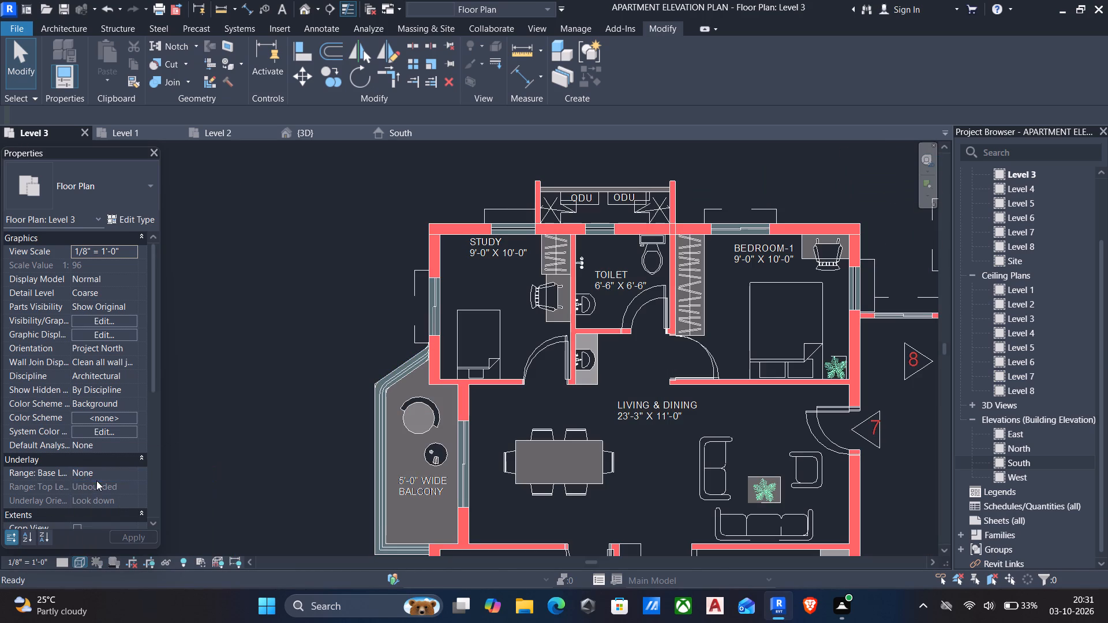
Measure the width of the window opening in the top exterior wall of unit 7's study.
scroll(495, 232, "up", 4)
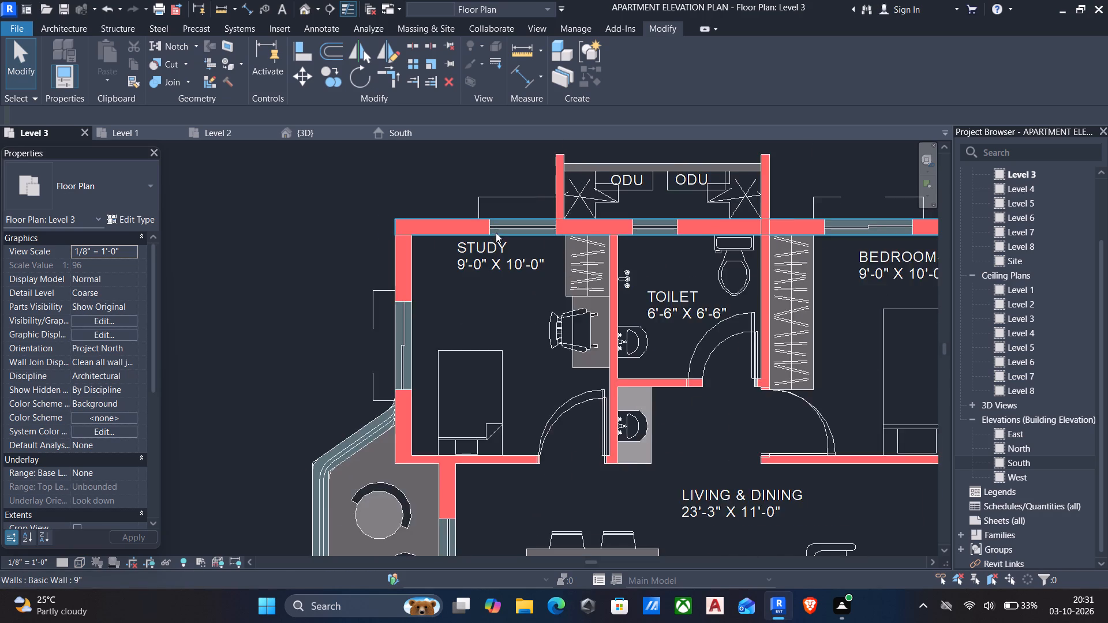
scroll(506, 221, "up", 3)
type("dd")
scroll(482, 219, "up", 2)
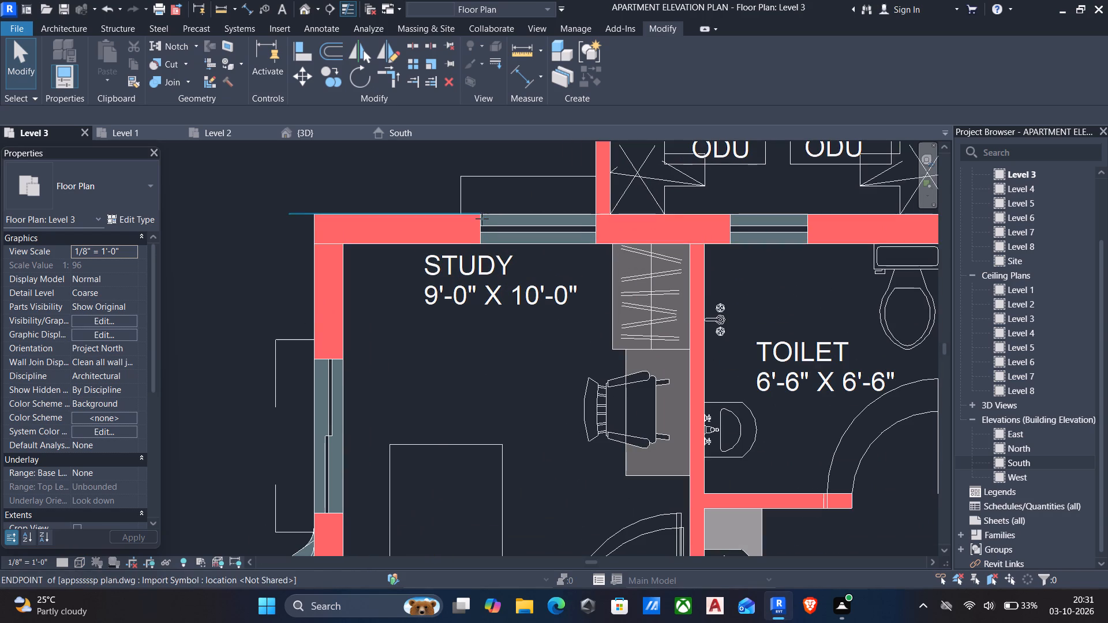
scroll(482, 219, "up", 2)
left_click(478, 211)
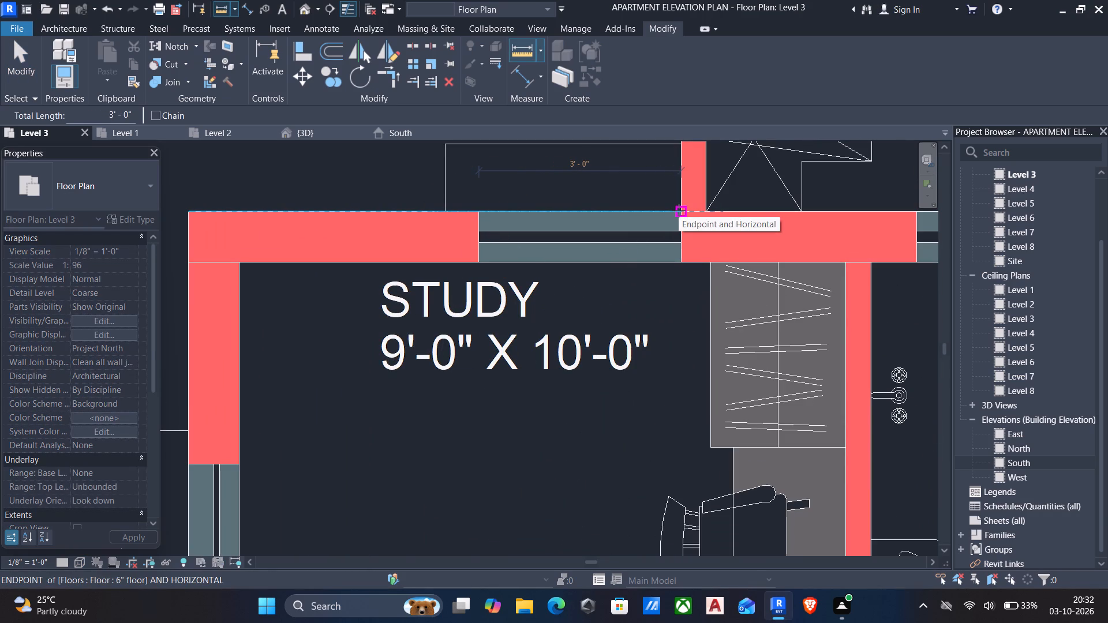
key("Escape")
Start window placement, review the available window types, and open the US library's Windows folder for loading a family.
scroll(670, 218, "down", 5)
scroll(643, 267, "down", 3)
middle_click_drag(640, 271, 598, 287)
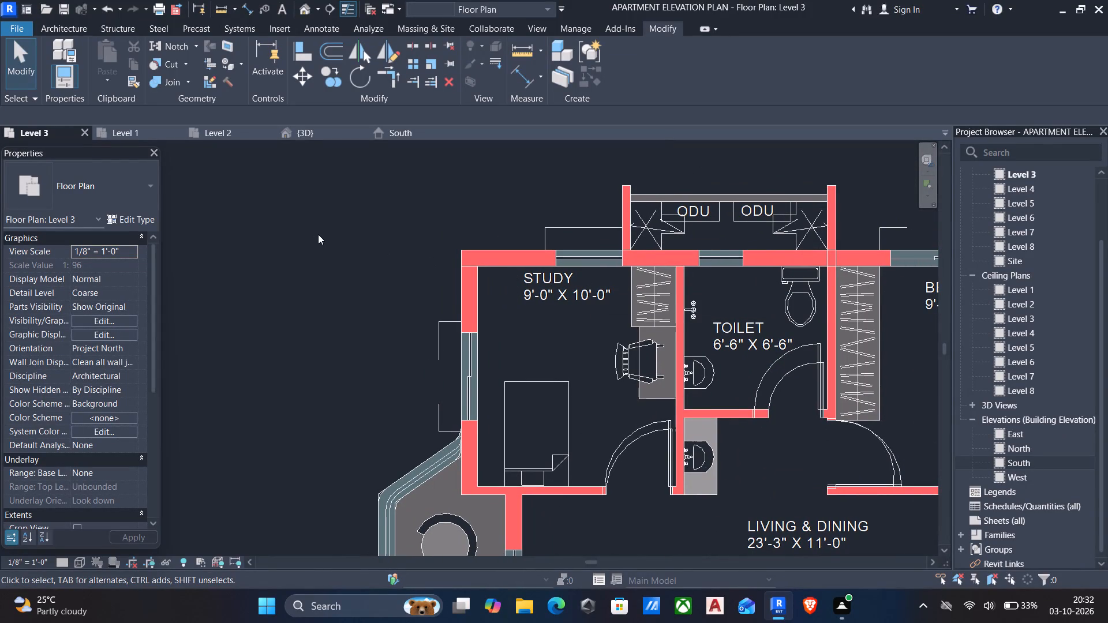
type("wn")
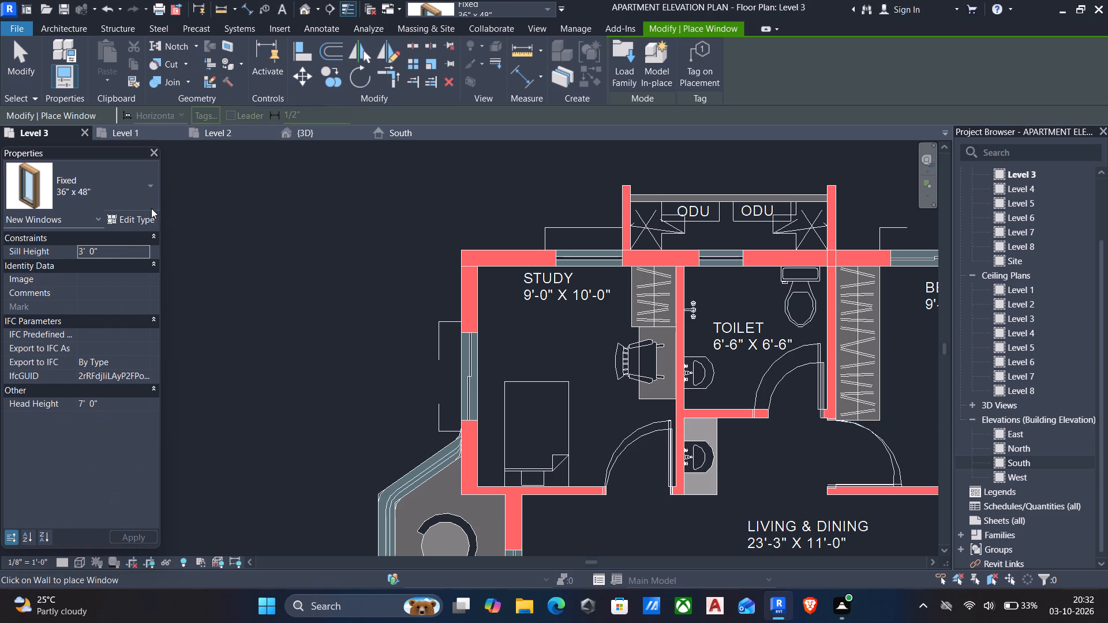
left_click(149, 186)
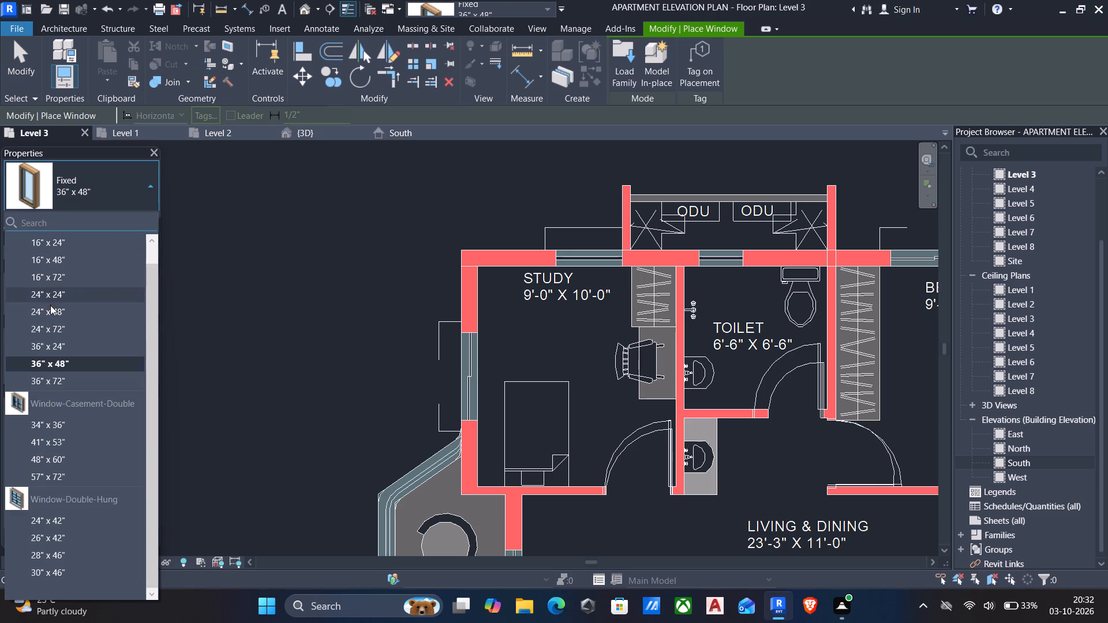
scroll(47, 316, "down", 2)
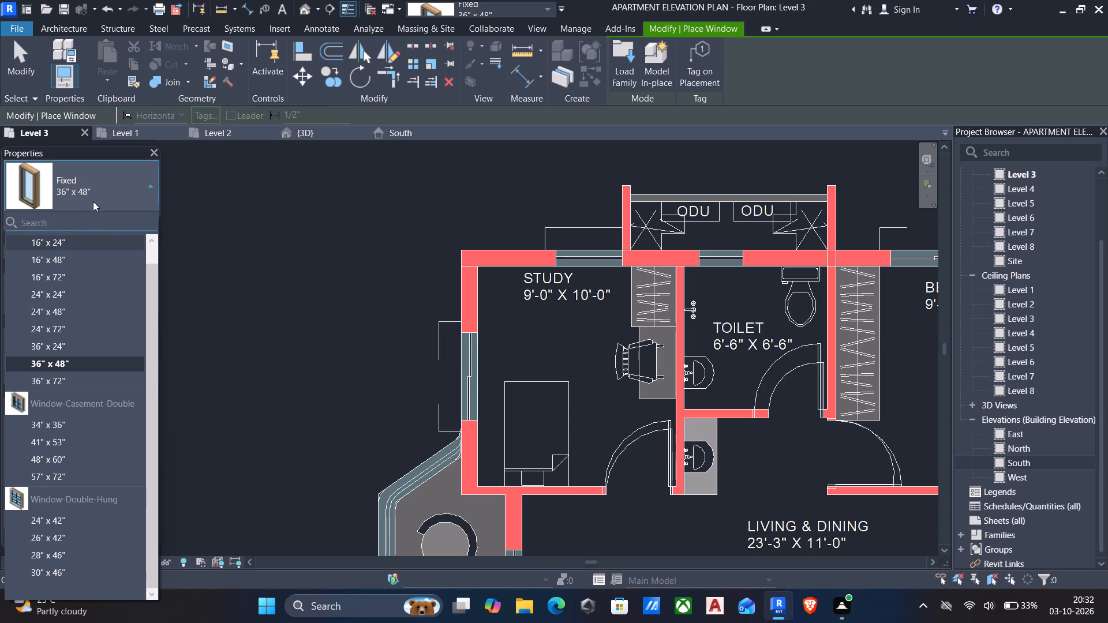
left_click(620, 68)
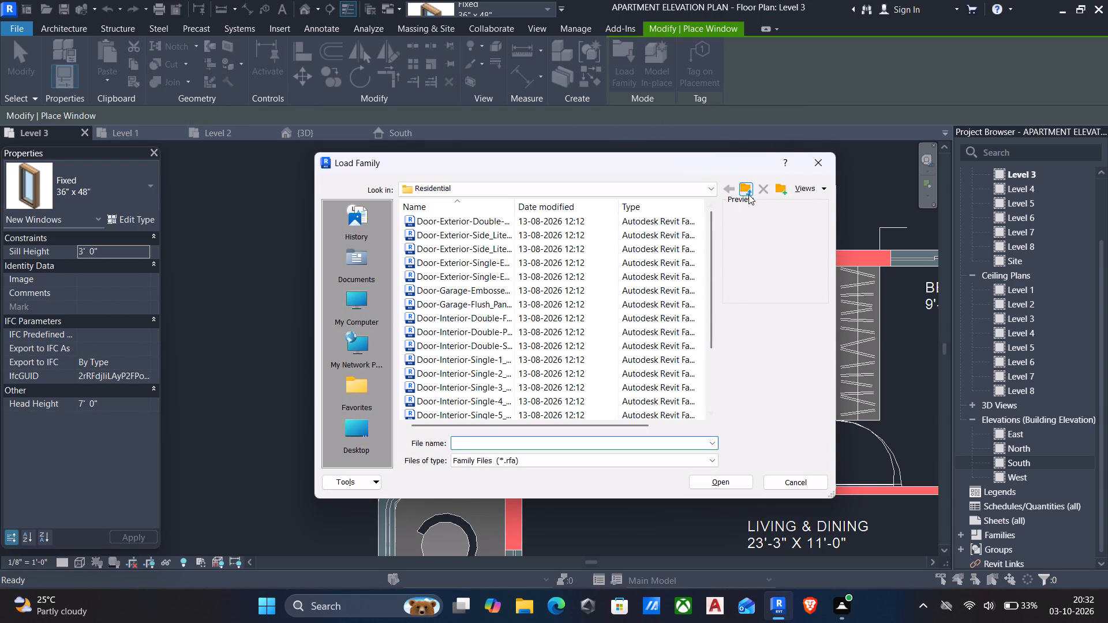
left_click(748, 192)
left_click(748, 192)
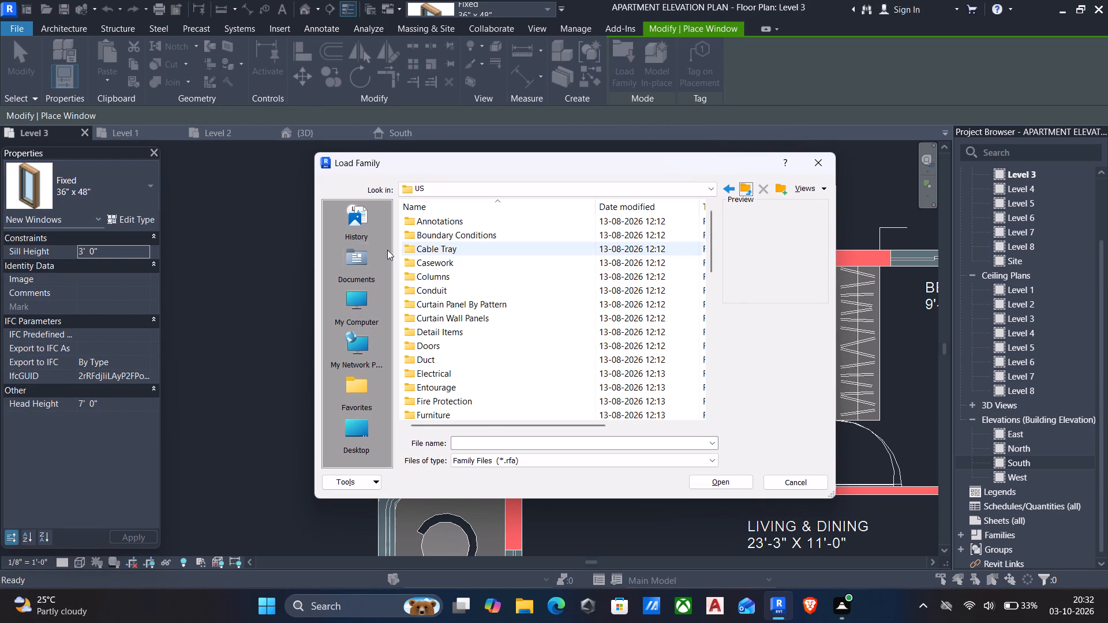
scroll(376, 268, "down", 5)
scroll(488, 315, "down", 6)
scroll(478, 368, "down", 9)
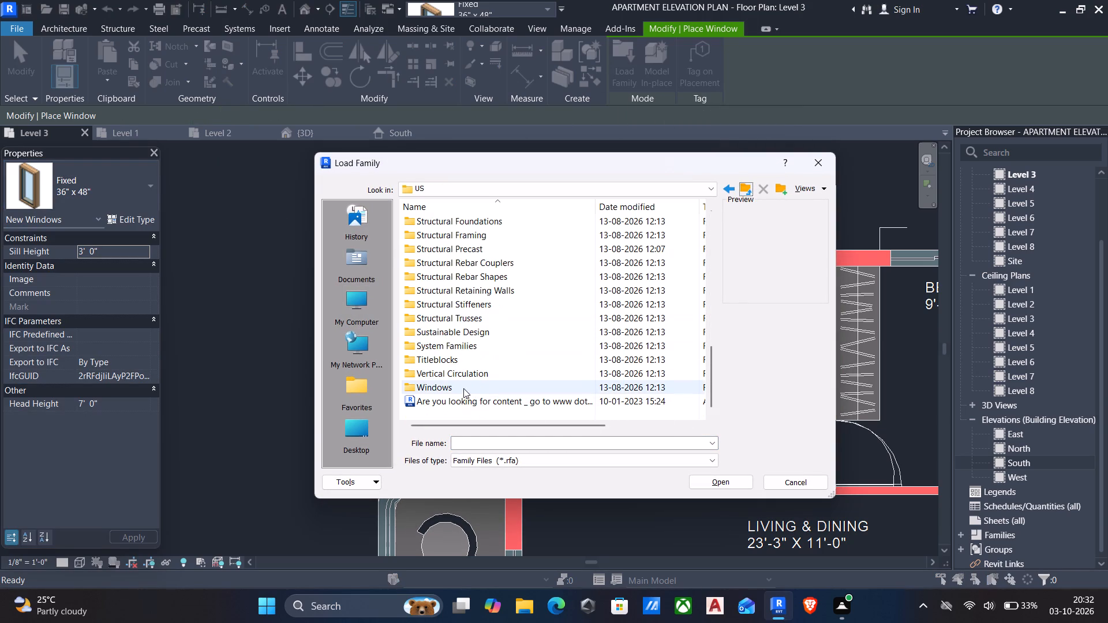
left_click(459, 388)
double_click(458, 385)
Preview the sliding, hung, round-opening and louver window families and load Window-Louvers into the project.
scroll(506, 289, "down", 6)
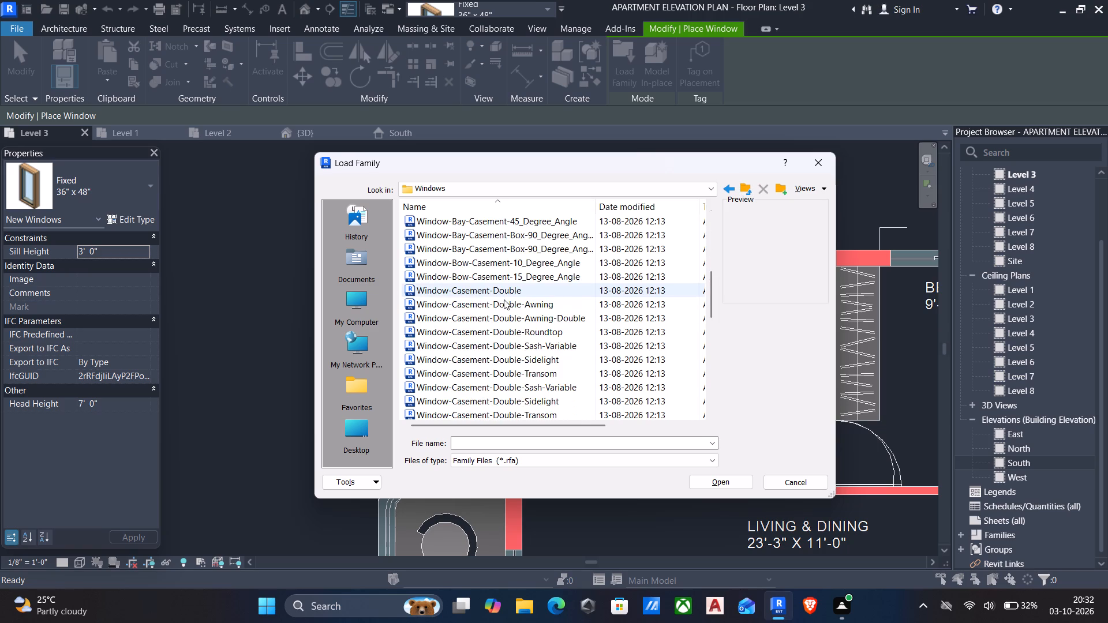
scroll(500, 303, "down", 12)
scroll(489, 359, "down", 6)
left_click(440, 392)
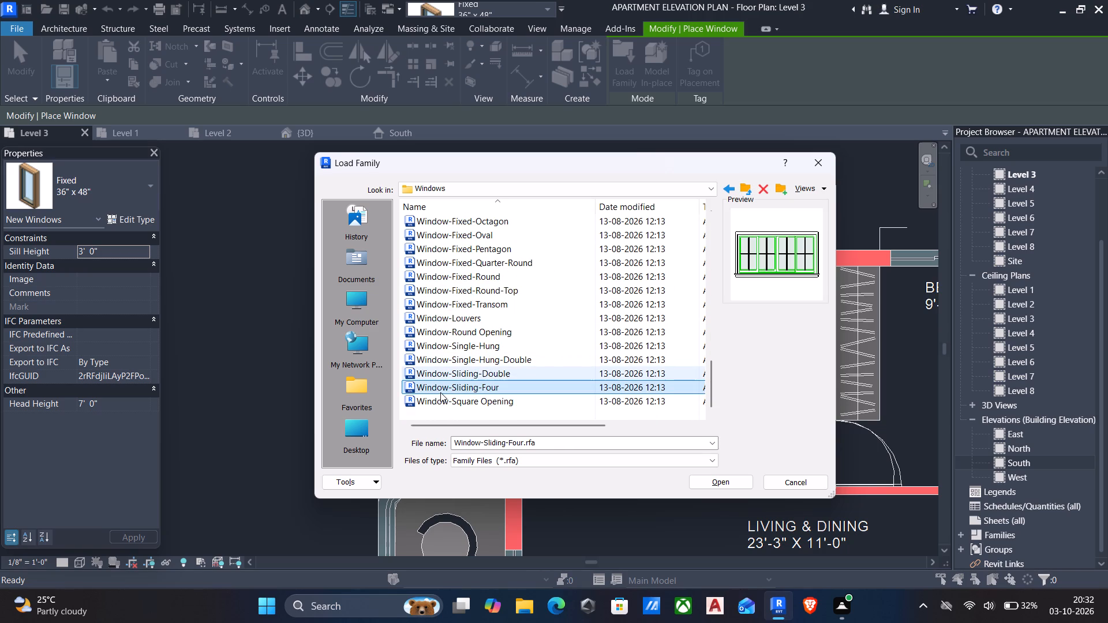
key("Up")
key("Up")
key("Up")
key("Up")
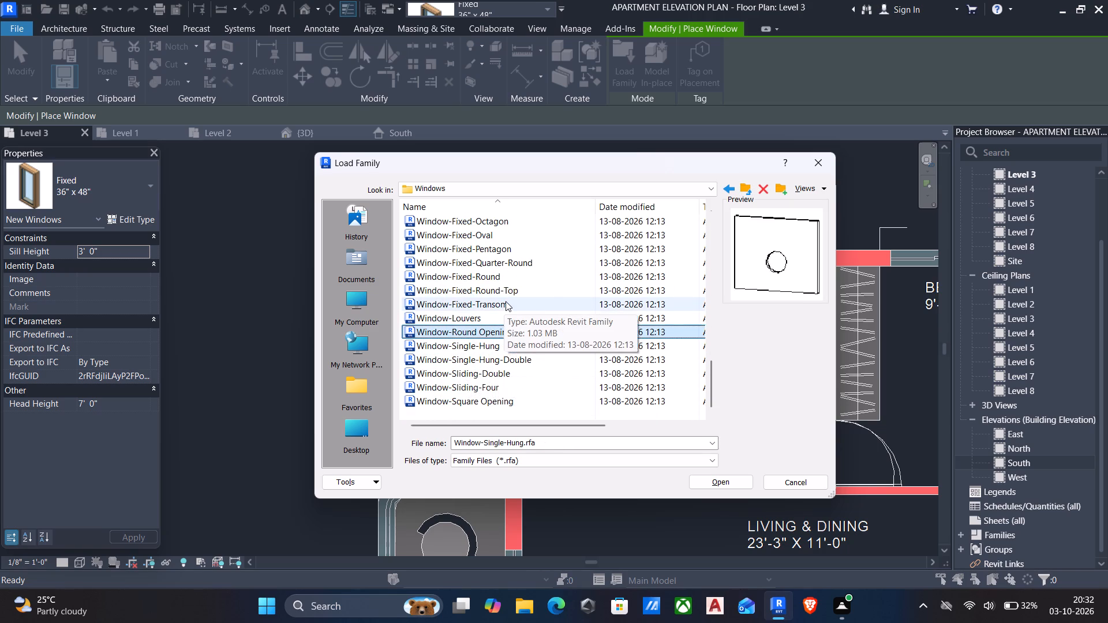
key("Up")
key("Up")
key("Down")
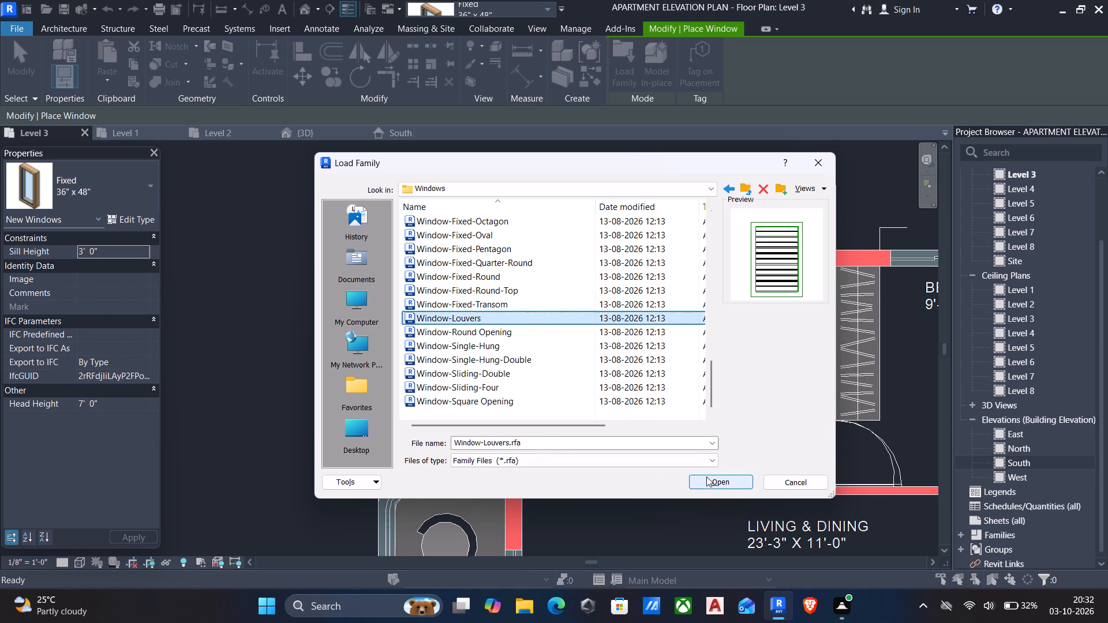
left_click(703, 480)
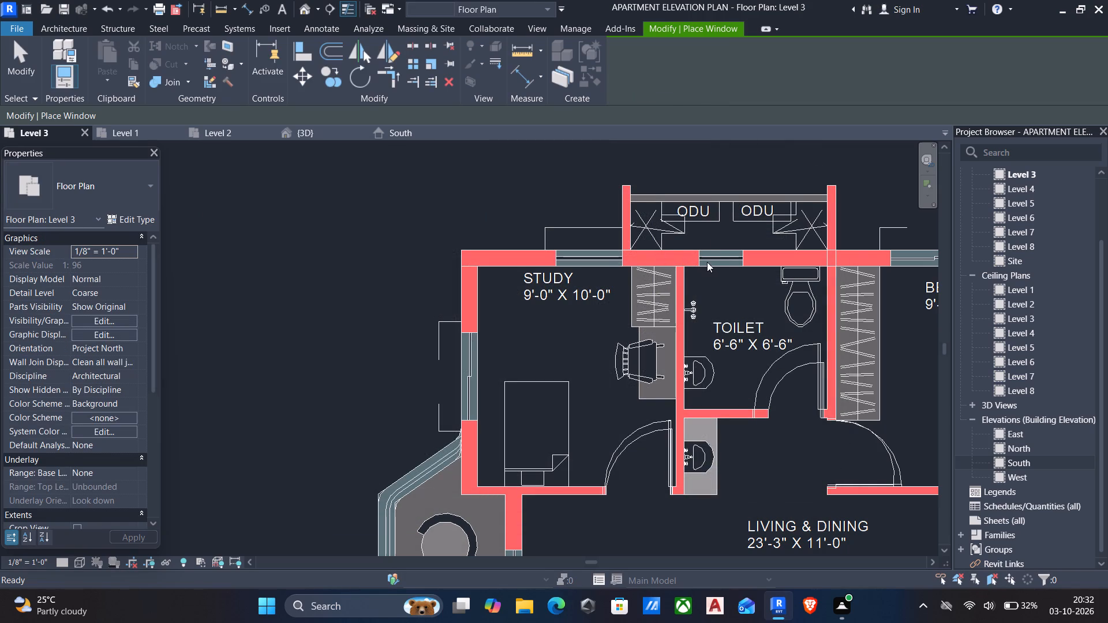
Place a 24" x 24" Window-Louvers window with a 3' 0" sill in the exterior wall opening of unit 7's toilet.
type("wn")
middle_click_drag(425, 202, 506, 274)
scroll(508, 275, "down", 3)
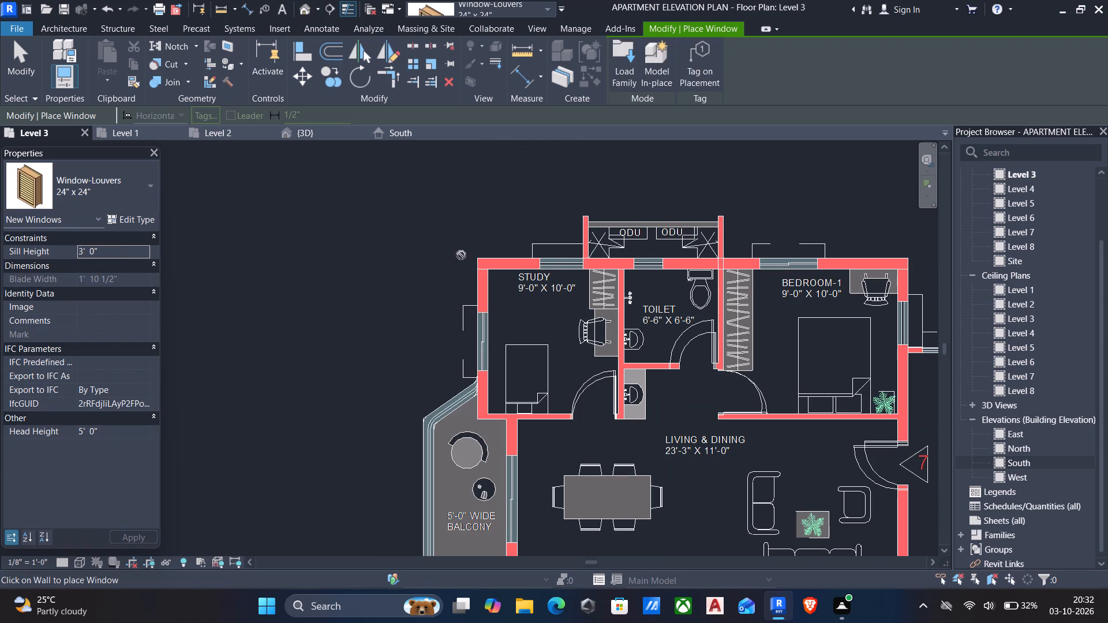
scroll(656, 268, "up", 4)
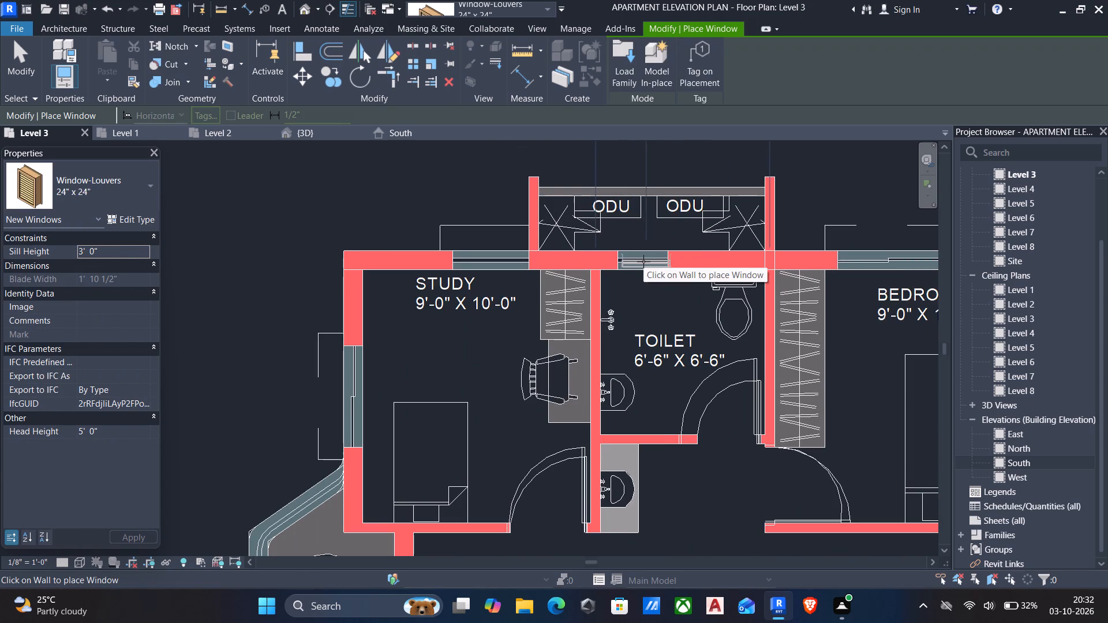
left_click(643, 261)
Place a 24" x 24" Window-Louvers window in the exterior wall opening of unit 7's M-Toilet, beside the ODU ledge.
scroll(646, 268, "down", 2)
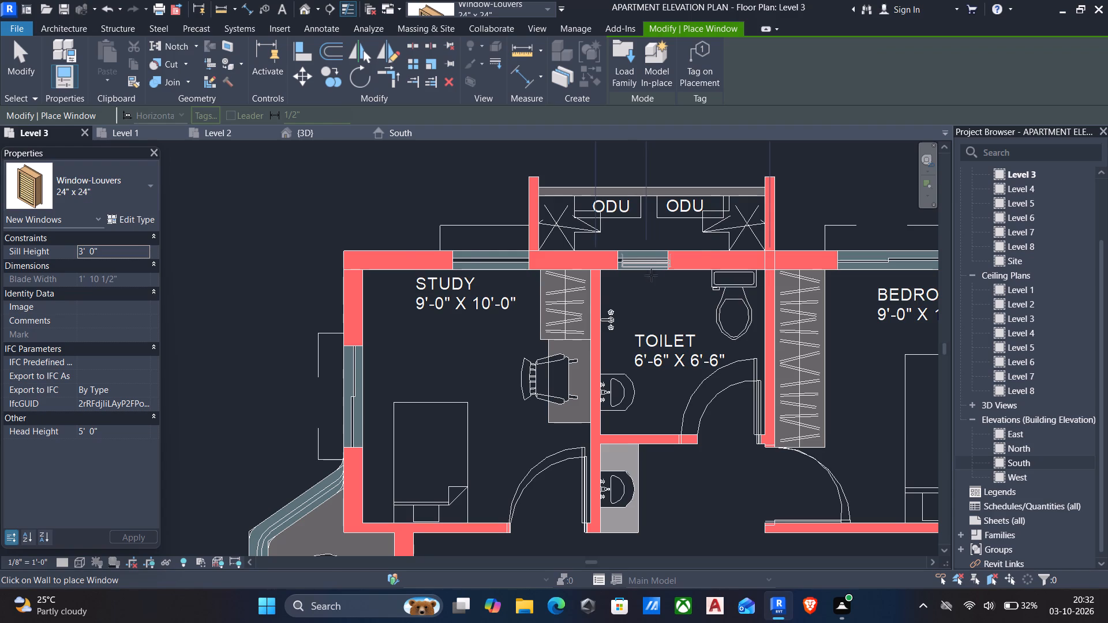
middle_click_drag(653, 279, 343, 280)
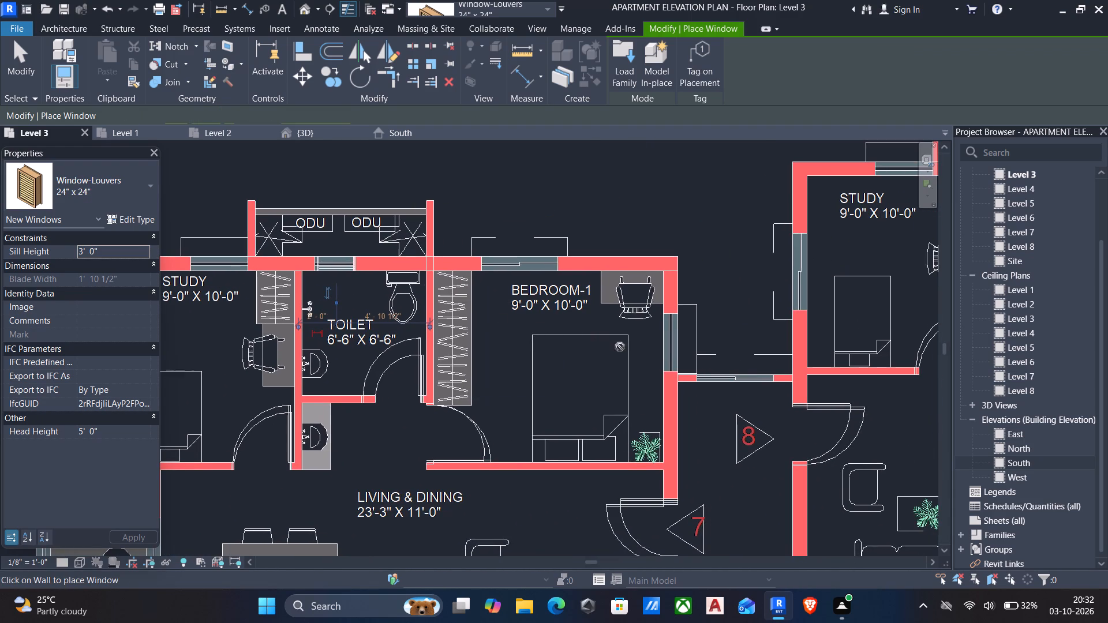
middle_click_drag(620, 347, 641, 209)
middle_click_drag(631, 398, 668, 267)
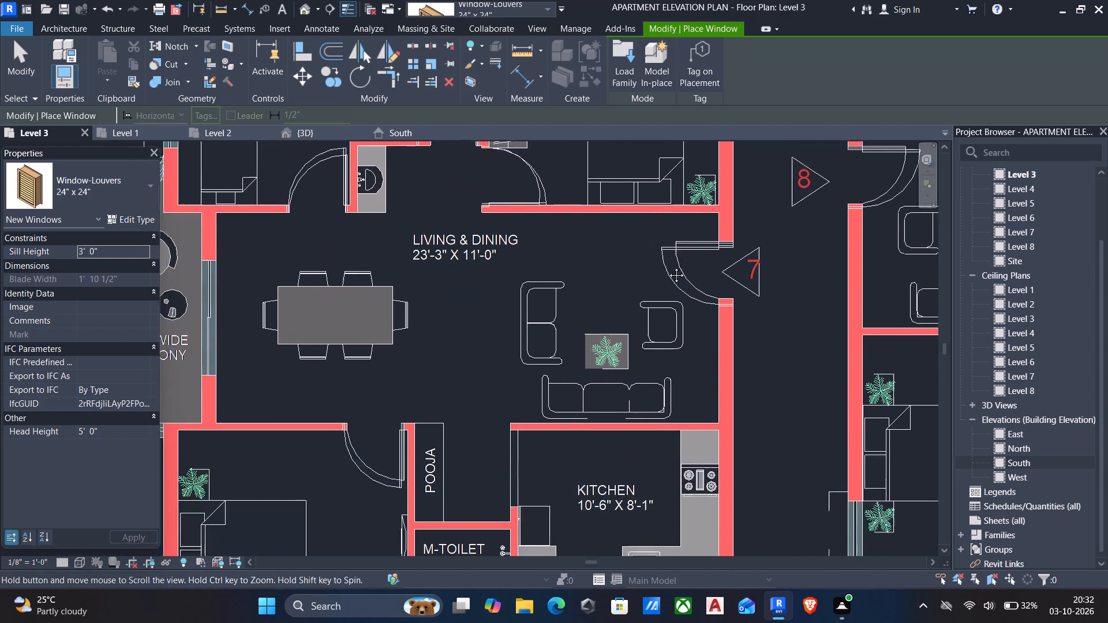
middle_click_drag(668, 267, 678, 220)
scroll(675, 301, "down", 4)
middle_click_drag(675, 315, 702, 259)
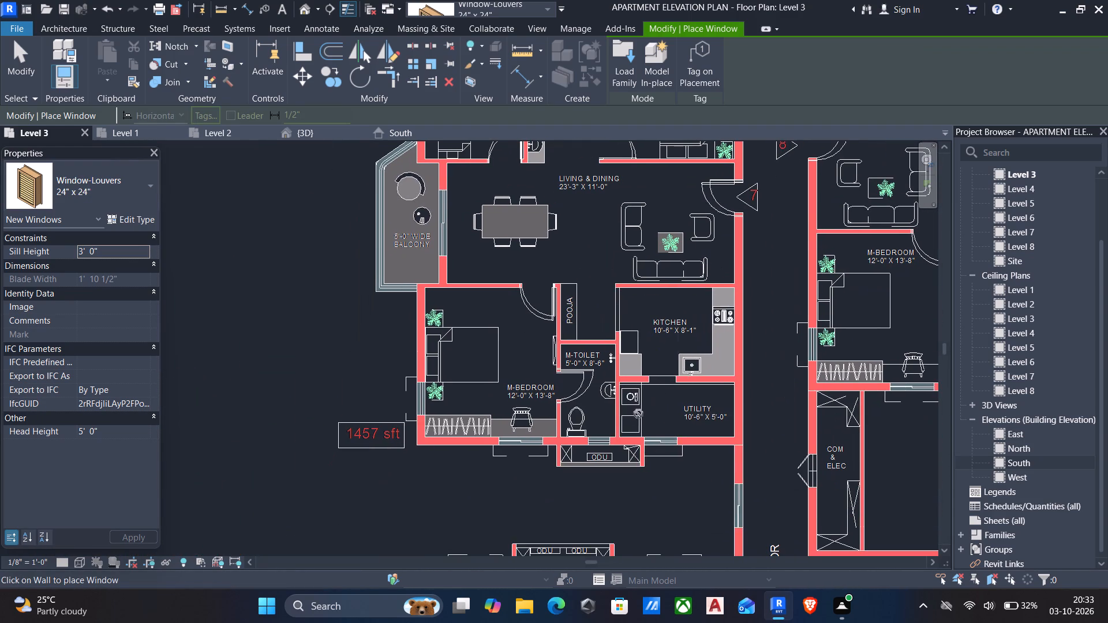
scroll(599, 448, "up", 3)
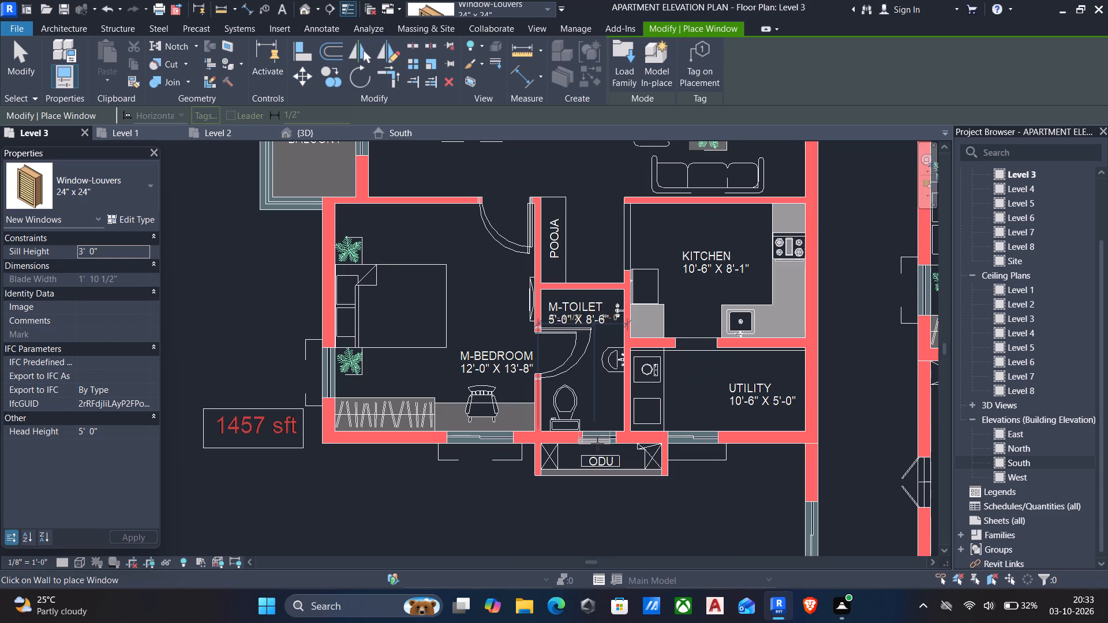
left_click(600, 443)
Place 24" x 24" Window-Louvers windows in the exterior wall openings of unit 8's master-bedroom toilet and 6'-6" x 6'-6" toilet, beside the ODU ledges.
scroll(617, 422, "down", 2)
middle_click_drag(624, 414, 614, 412)
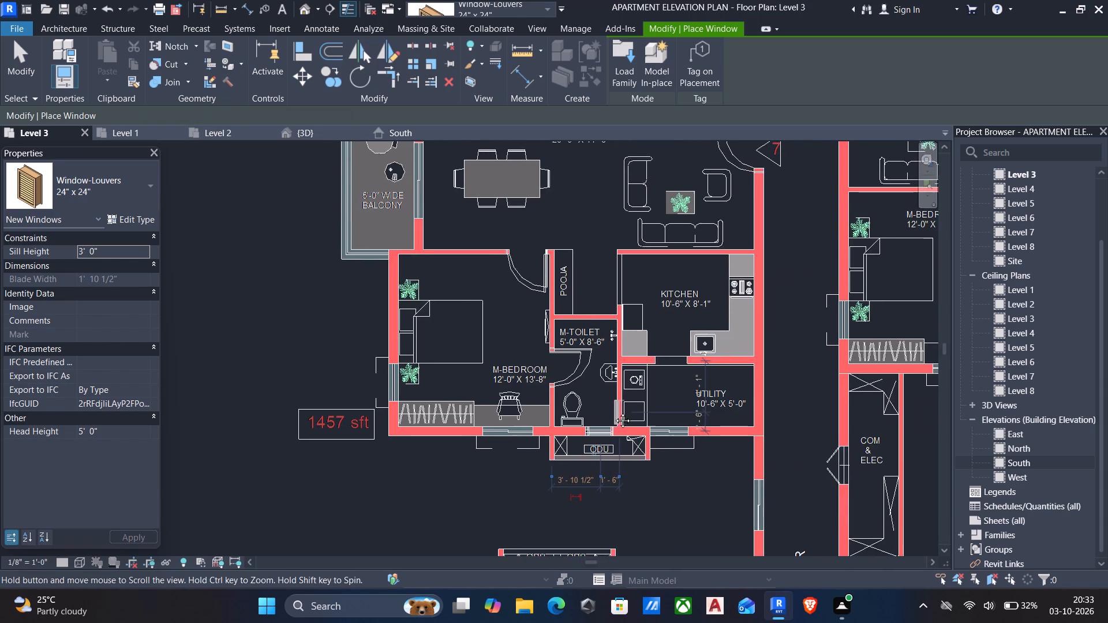
middle_click_drag(614, 412, 527, 444)
scroll(527, 444, "down", 1)
middle_click_drag(709, 429, 509, 430)
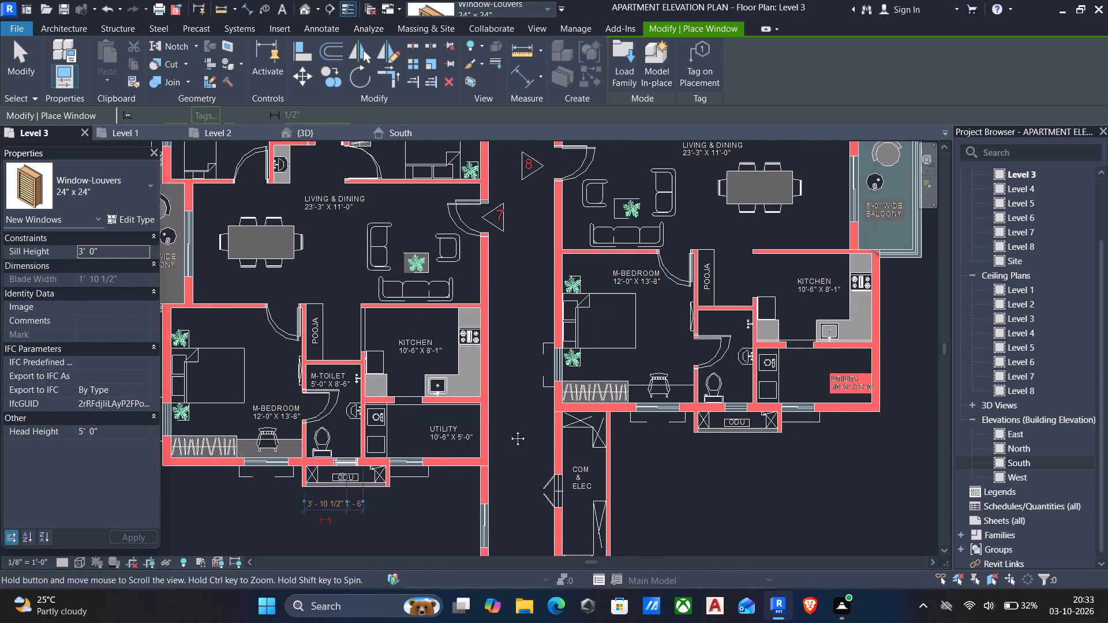
middle_click_drag(509, 430, 497, 430)
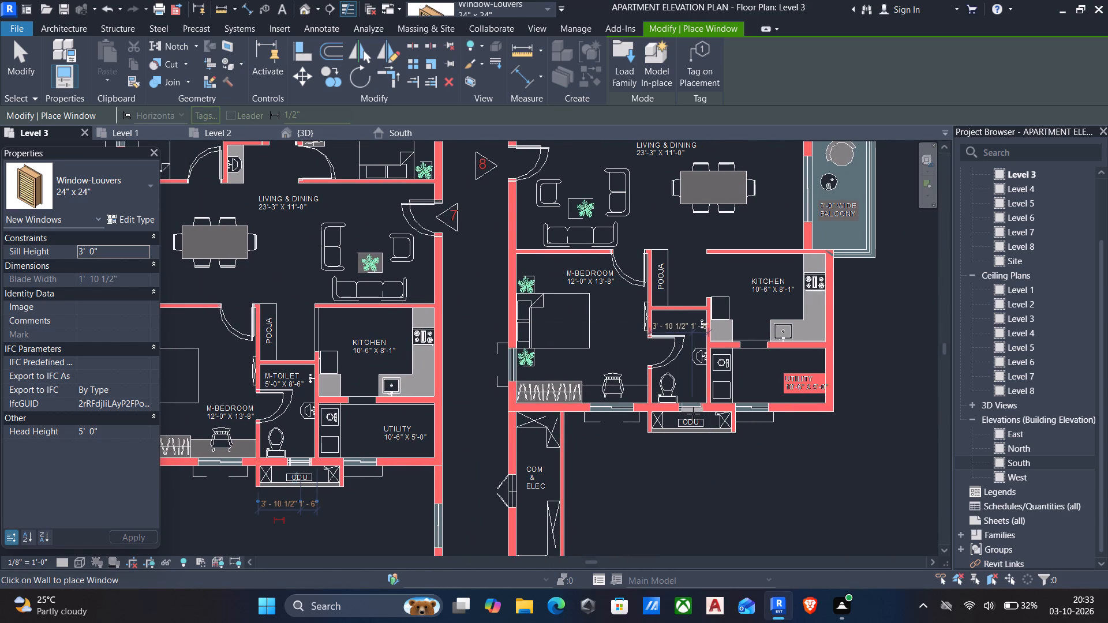
left_click(690, 408)
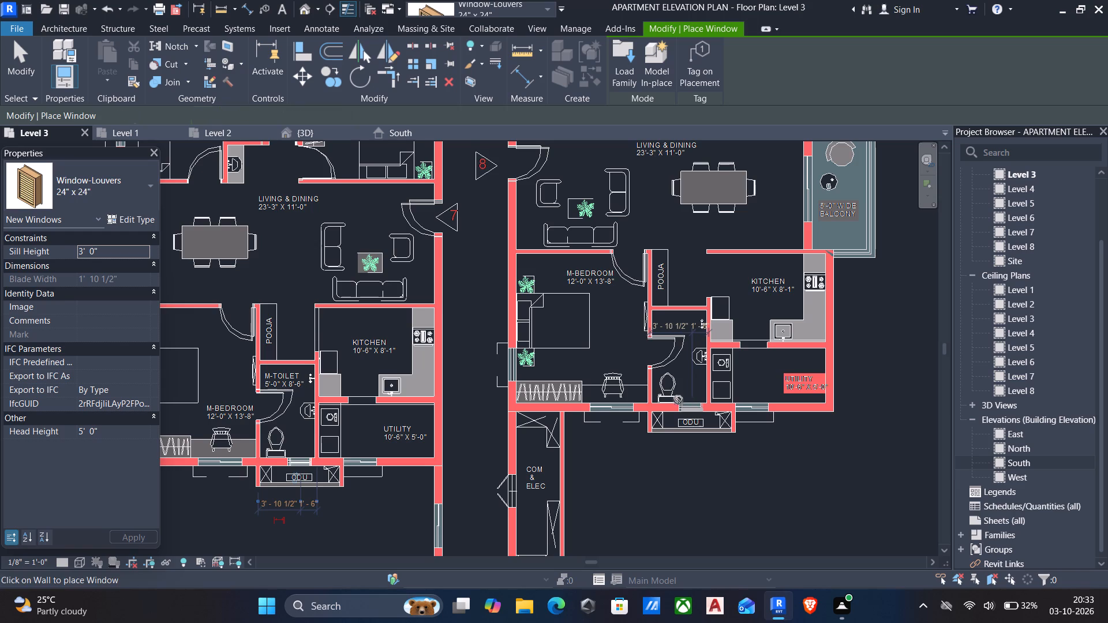
middle_click_drag(635, 367, 645, 446)
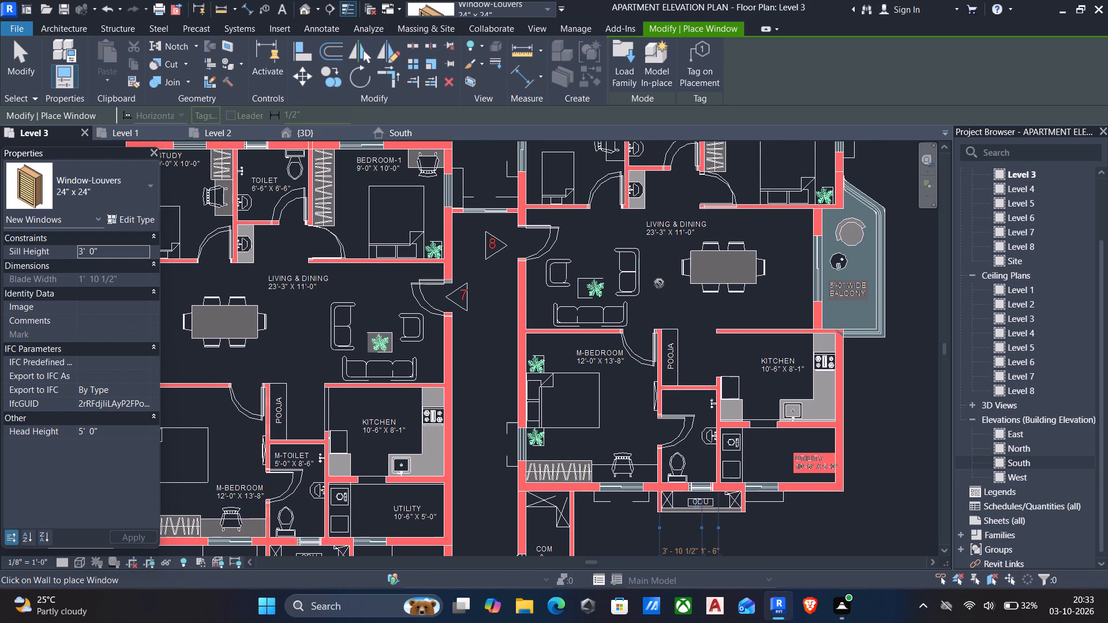
middle_click_drag(658, 283, 669, 377)
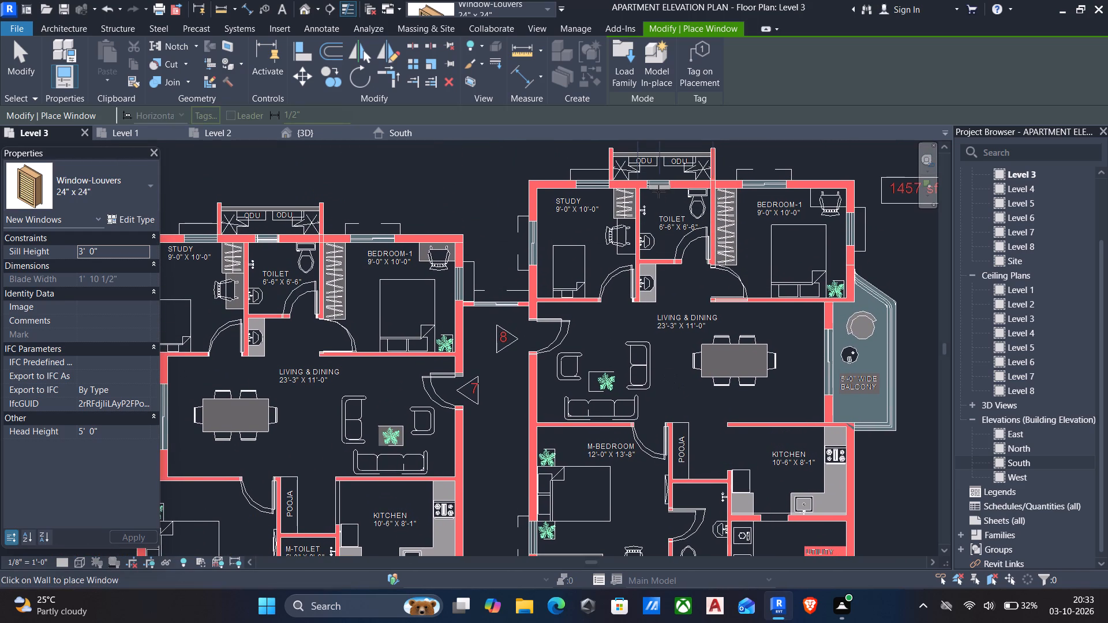
left_click(658, 189)
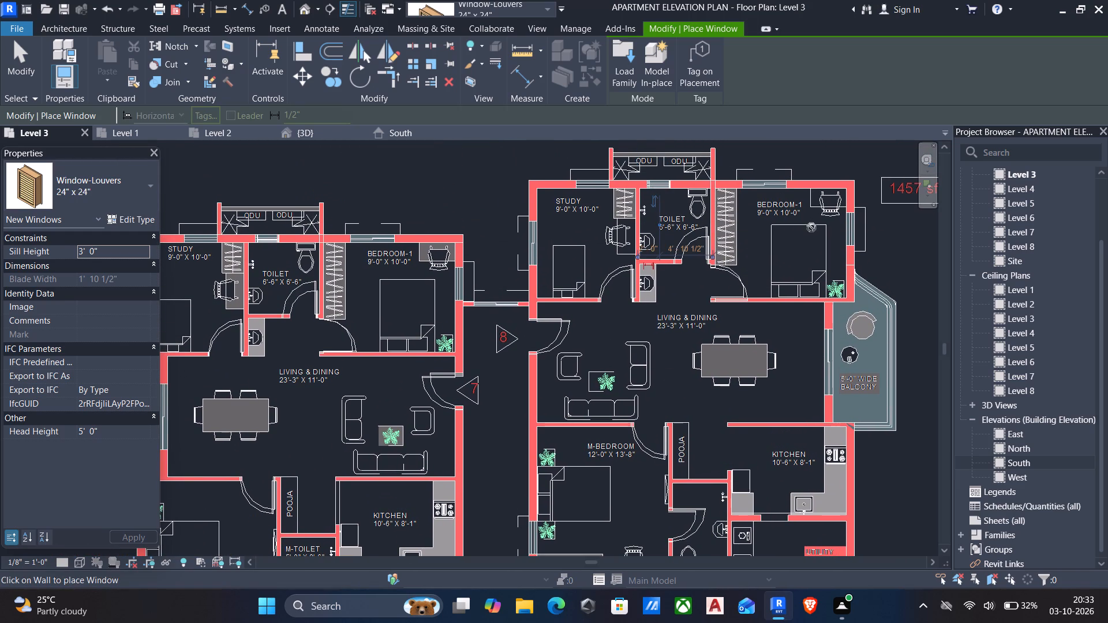
Place 24" x 24" Window-Louvers windows in the exterior wall openings of unit 6's Toilet-1 and M-Toilet, beside their ODU ledges.
middle_click_drag(778, 264, 775, 231)
middle_click_drag(709, 385, 709, 322)
middle_click_drag(712, 403, 720, 350)
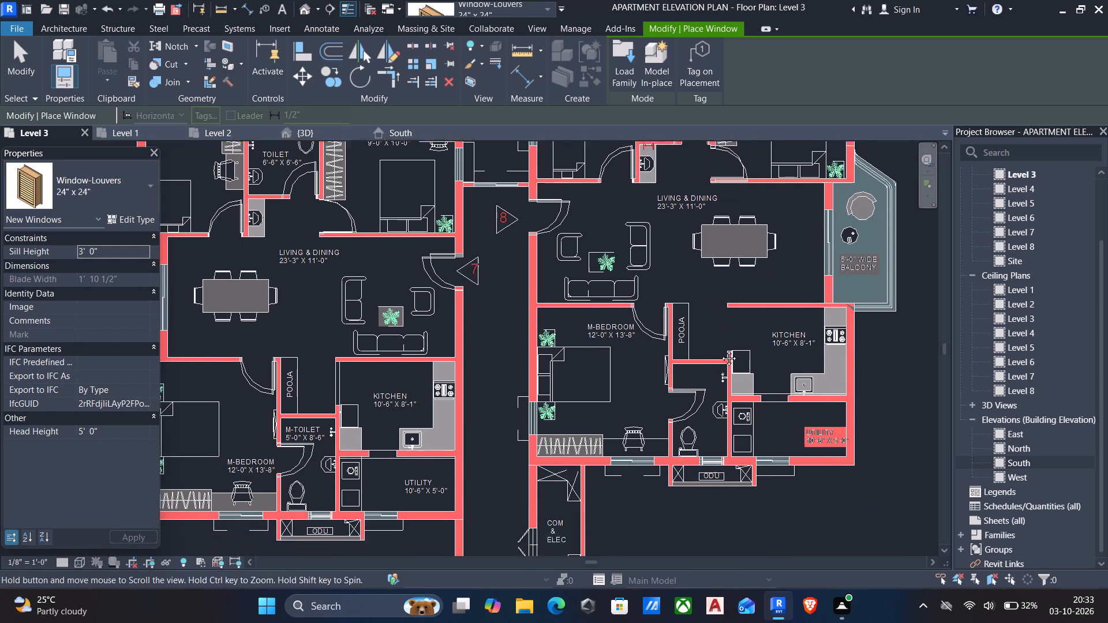
middle_click_drag(720, 350, 721, 275)
middle_click_drag(672, 437, 736, 261)
middle_click_drag(688, 400, 687, 397)
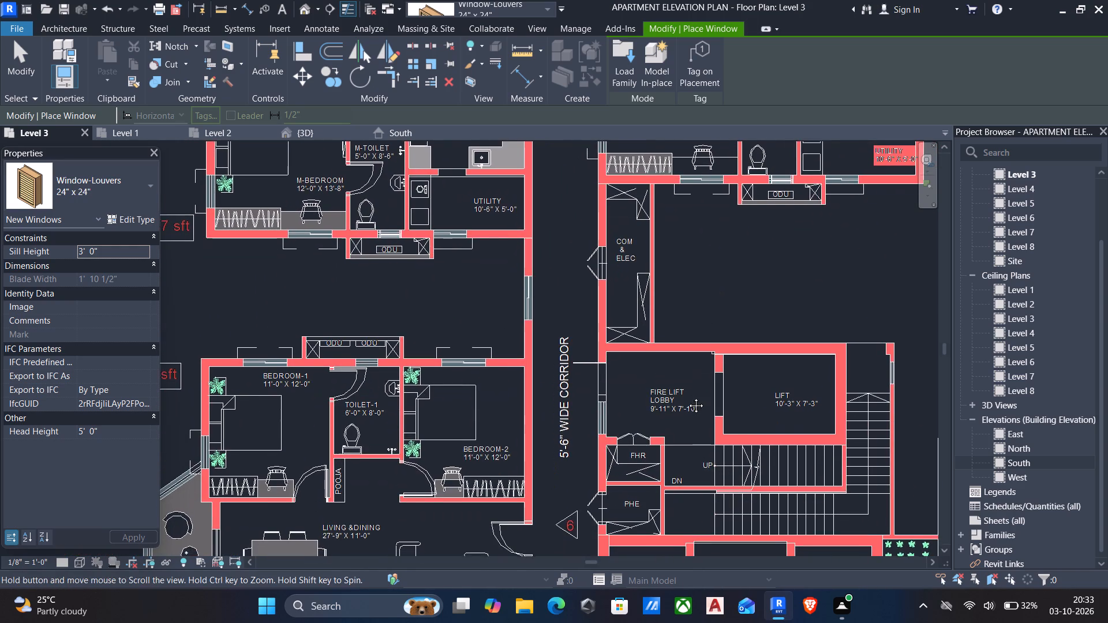
middle_click_drag(687, 397, 698, 288)
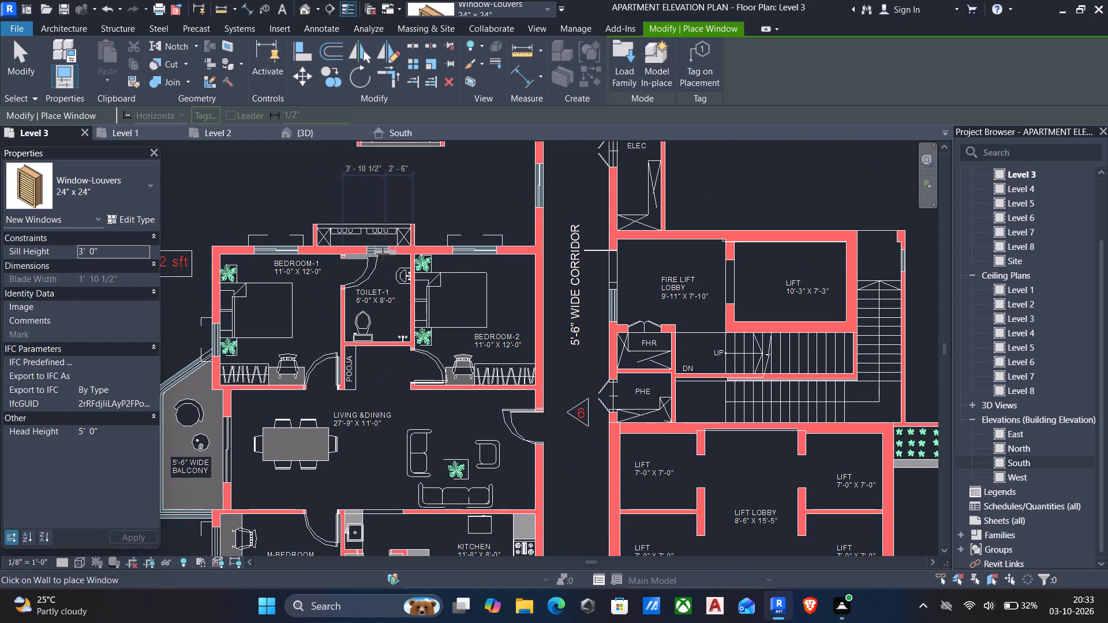
left_click(374, 254)
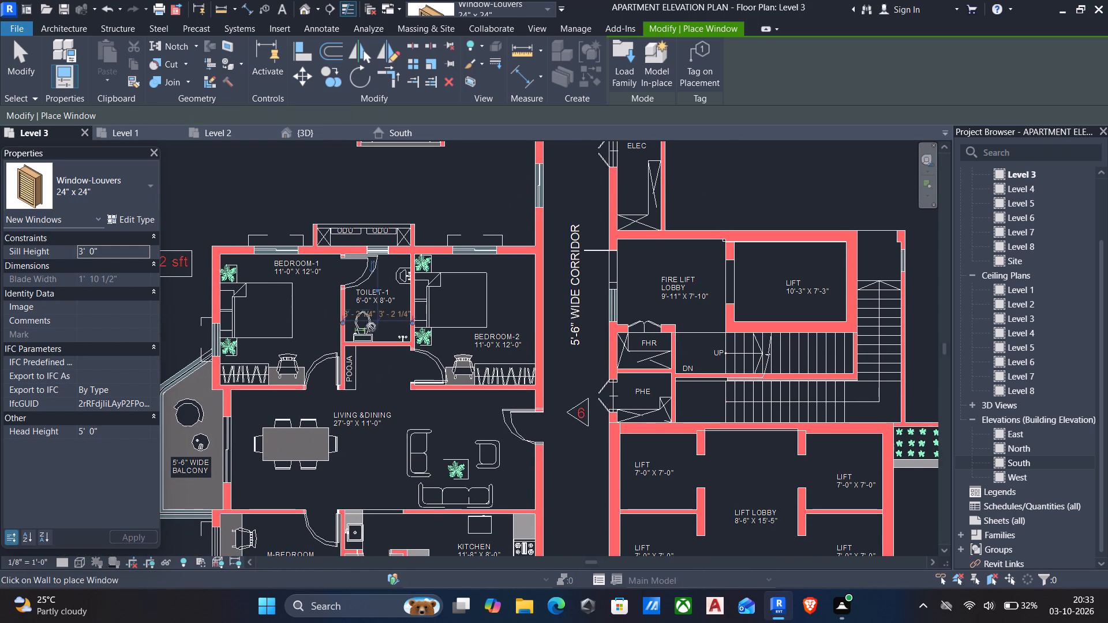
middle_click_drag(370, 337, 407, 262)
middle_click_drag(439, 378, 466, 295)
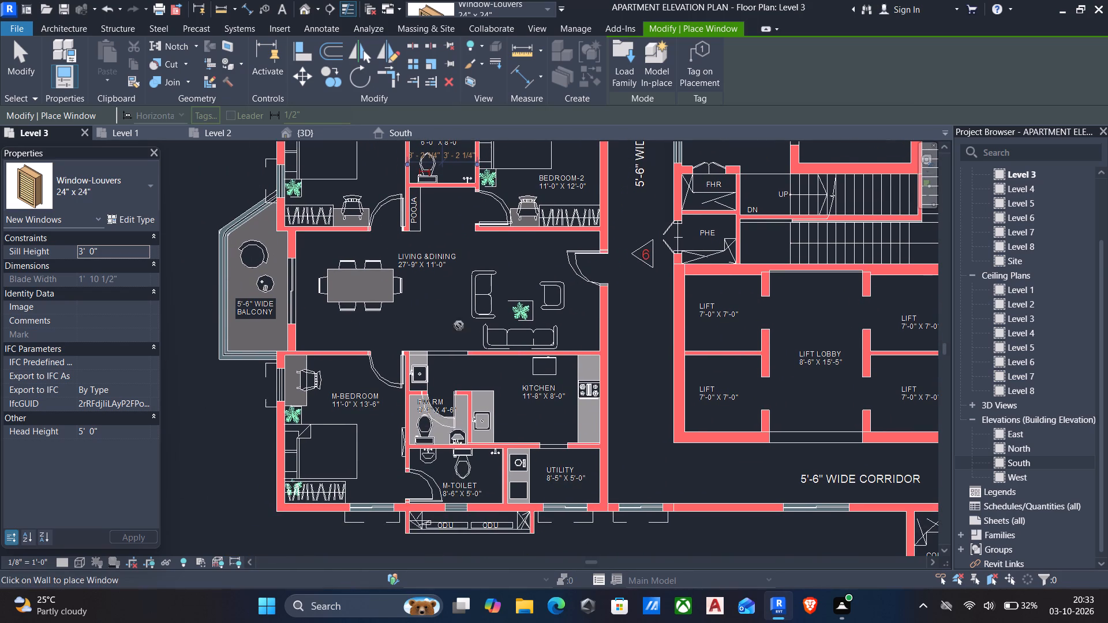
left_click(453, 507)
Place 24" x 24" Window-Louvers windows in the exterior wall openings of unit 5's Toilet-1 and M-Toilet, beside their ODU ledges.
middle_click_drag(541, 419, 537, 326)
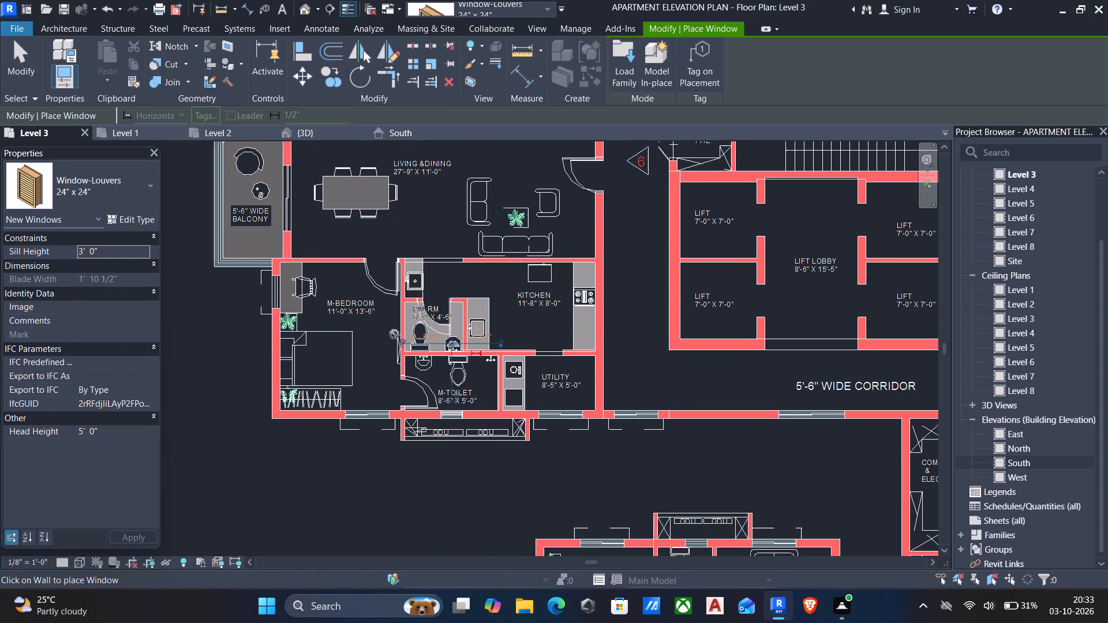
middle_click_drag(663, 355, 627, 349)
scroll(623, 349, "down", 2)
middle_click_drag(612, 478, 611, 336)
scroll(649, 359, "up", 2)
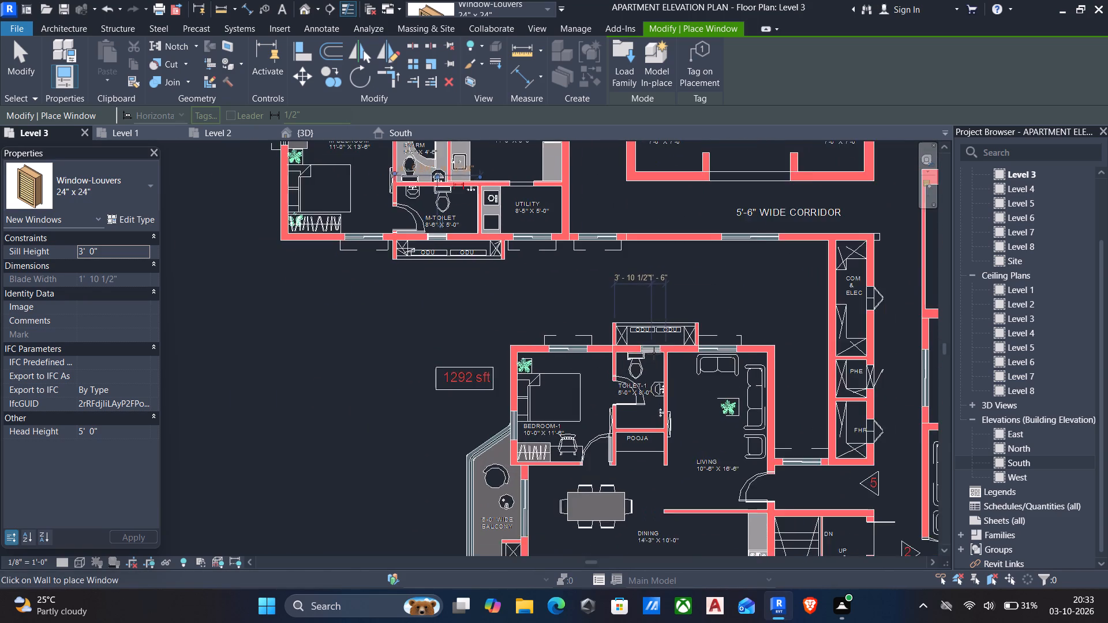
left_click(650, 350)
scroll(652, 367, "down", 2)
middle_click_drag(656, 384, 664, 289)
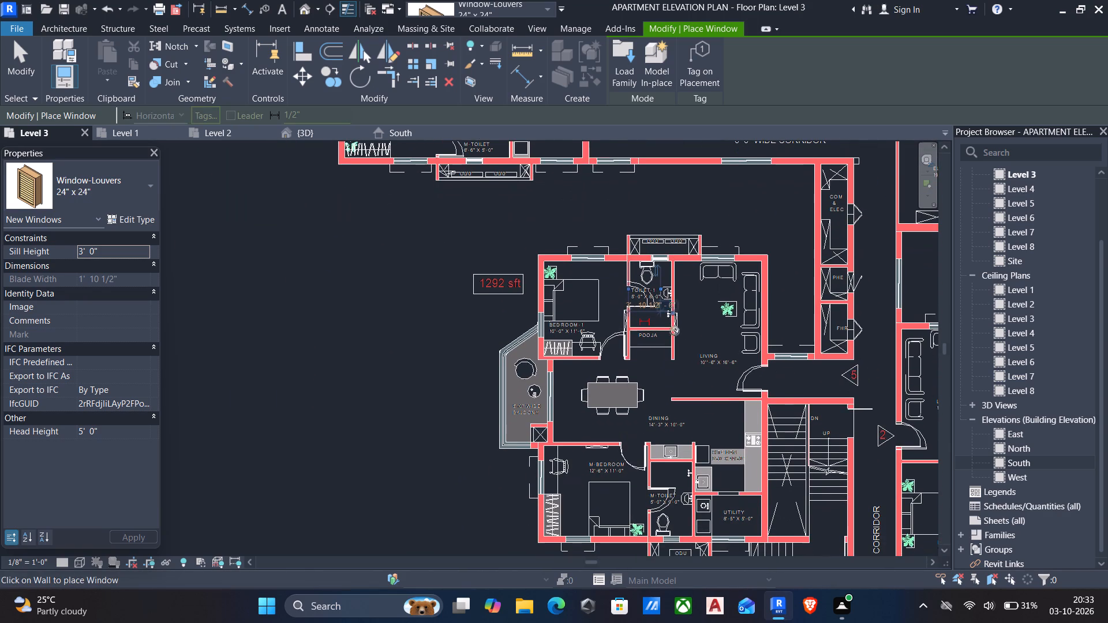
middle_click_drag(677, 379, 653, 334)
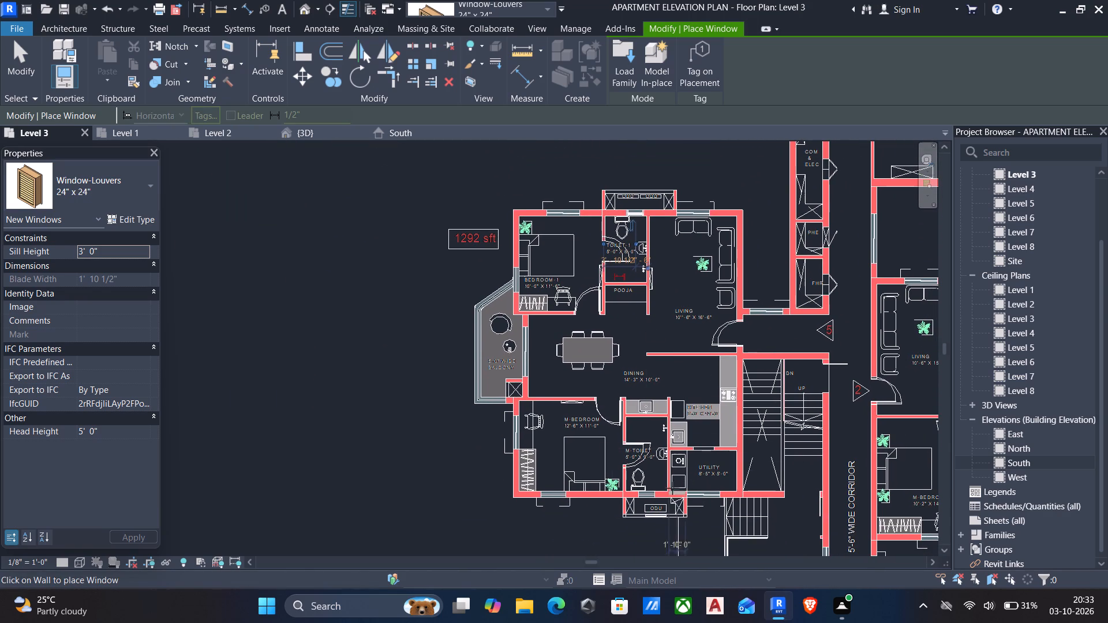
scroll(645, 496, "up", 3)
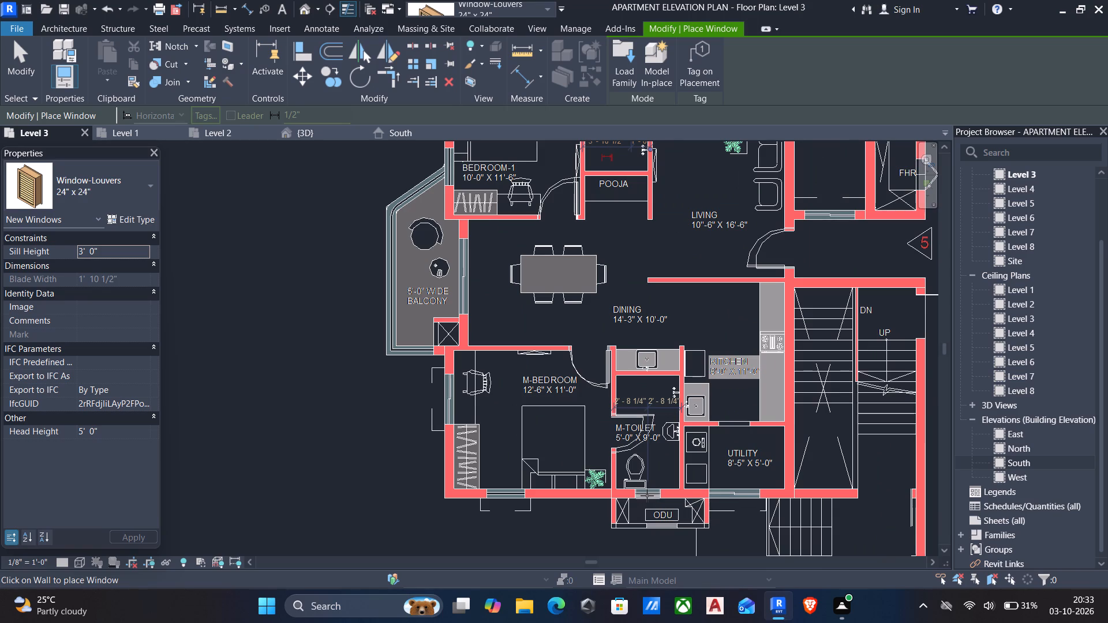
left_click(647, 496)
Place 24" x 24" Window-Louvers windows in the exterior wall openings of unit 2's Toilet-1 and M-Toilet.
scroll(648, 494, "down", 3)
middle_click_drag(649, 494, 658, 363)
scroll(658, 362, "up", 1)
scroll(689, 406, "down", 8)
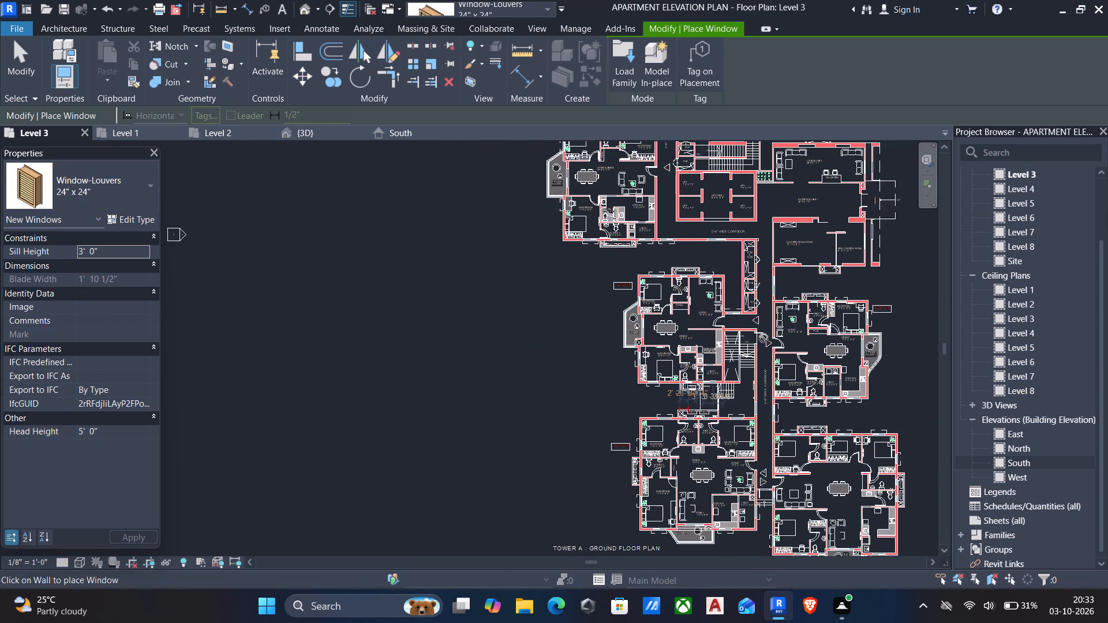
scroll(815, 282, "up", 4)
scroll(774, 316, "up", 4)
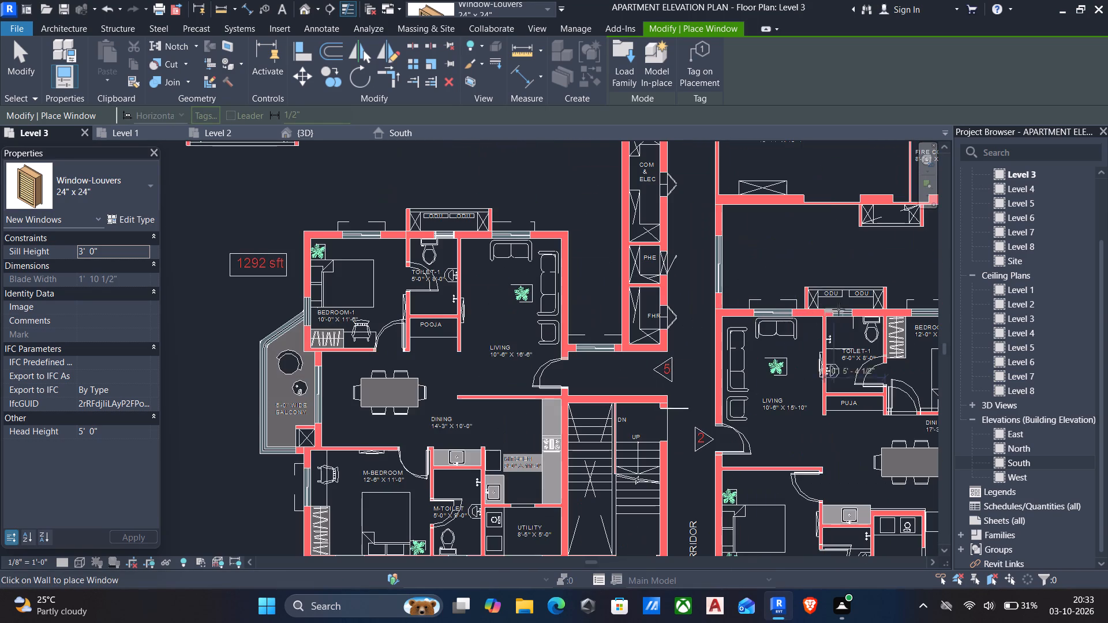
left_click(843, 314)
scroll(841, 332, "down", 2)
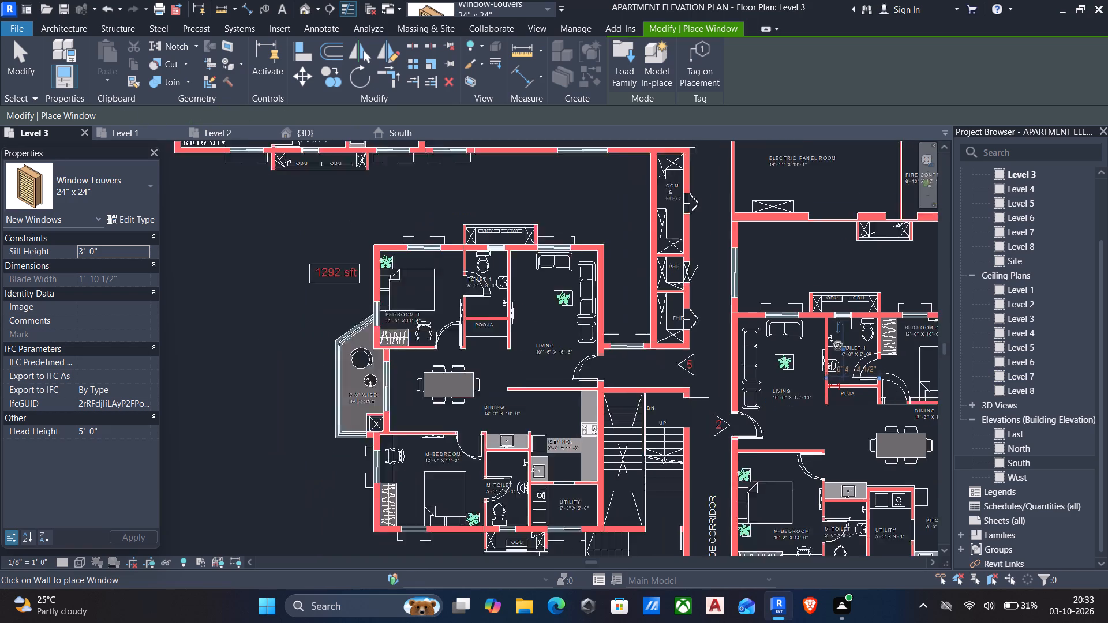
middle_click_drag(837, 348, 723, 290)
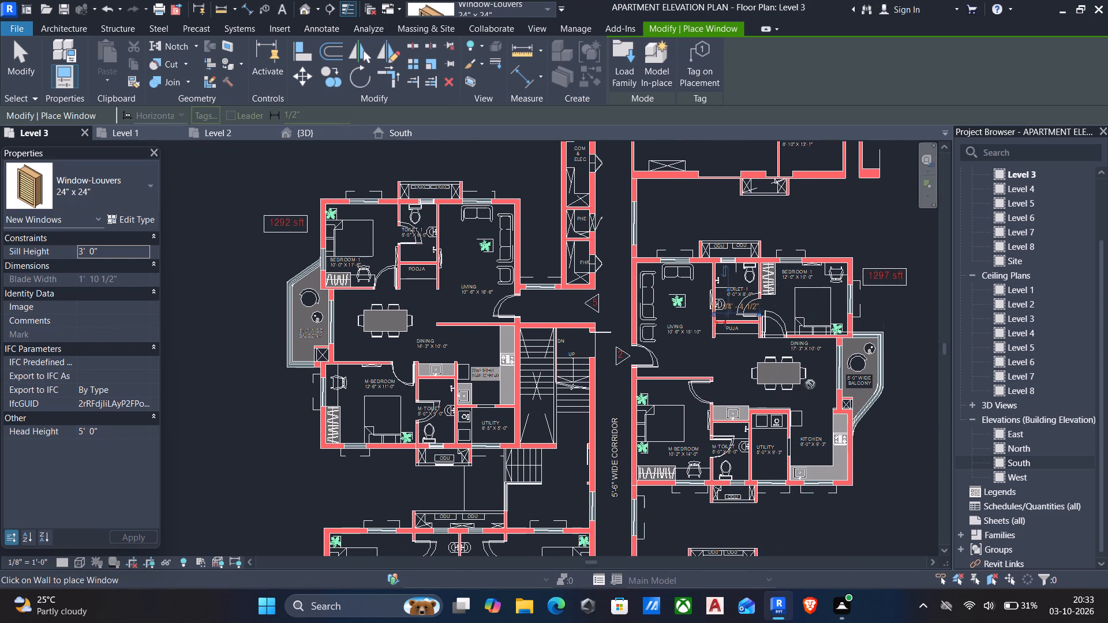
scroll(731, 486, "up", 4)
left_click(740, 483)
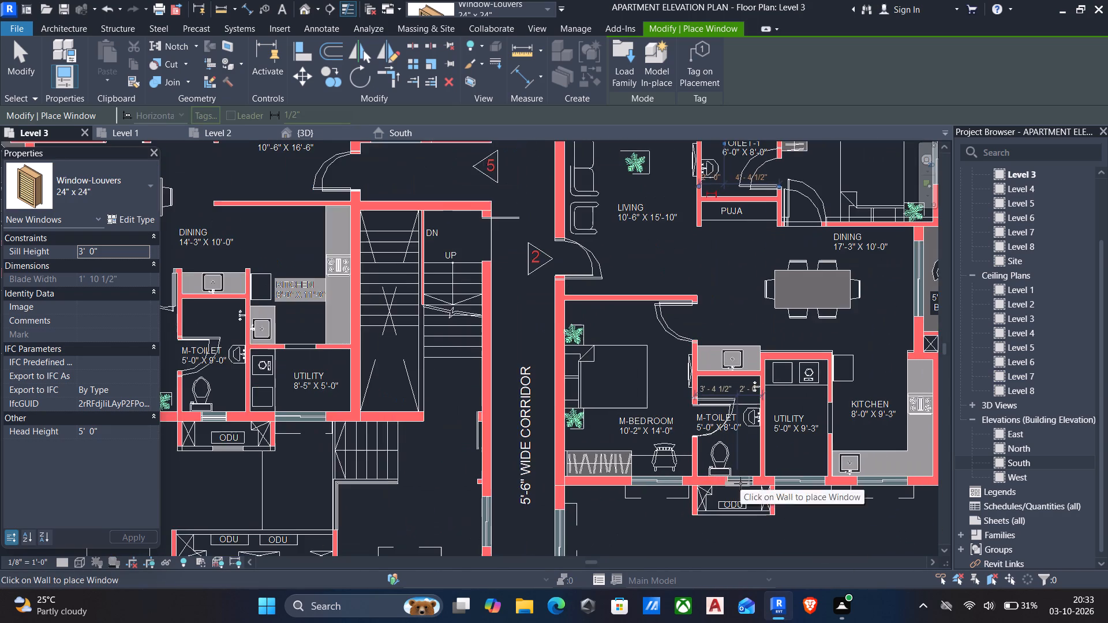
Place 24" x 24" Window-Louvers windows in the shared exterior wall of unit 4's adjoining Toilet-2 and Toilet-1.
scroll(740, 483, "down", 3)
middle_click_drag(741, 491, 776, 356)
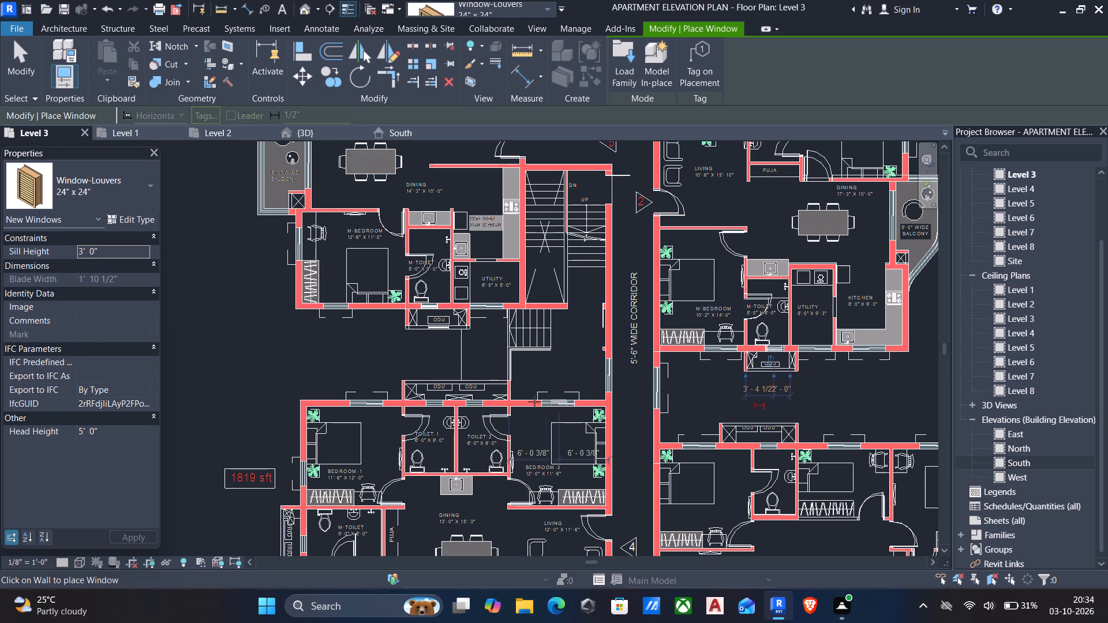
left_click(474, 408)
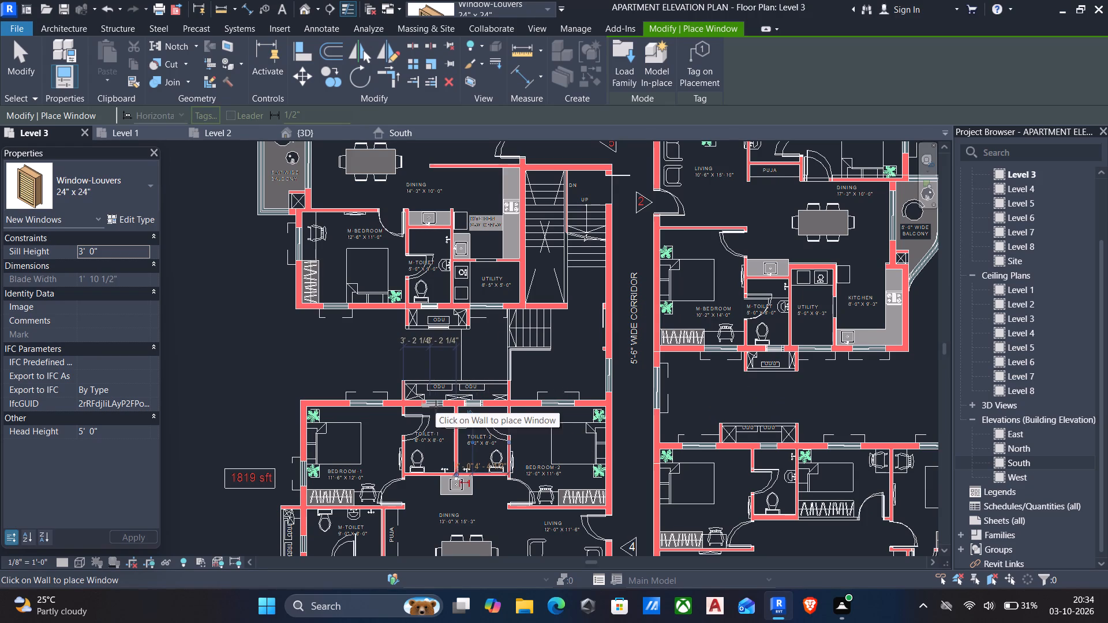
scroll(440, 407, "up", 4)
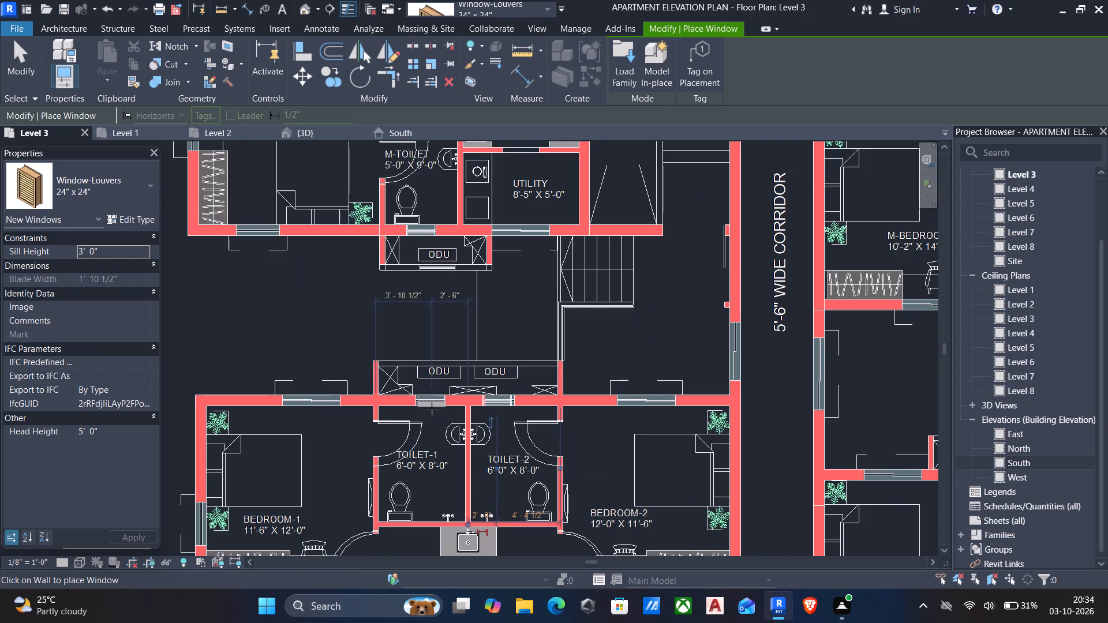
left_click(433, 408)
Place a 24" x 24" Window-Louvers window in the north wall opening of unit 3's toilet between the two bedrooms.
scroll(441, 408, "down", 3)
middle_click_drag(464, 422, 474, 365)
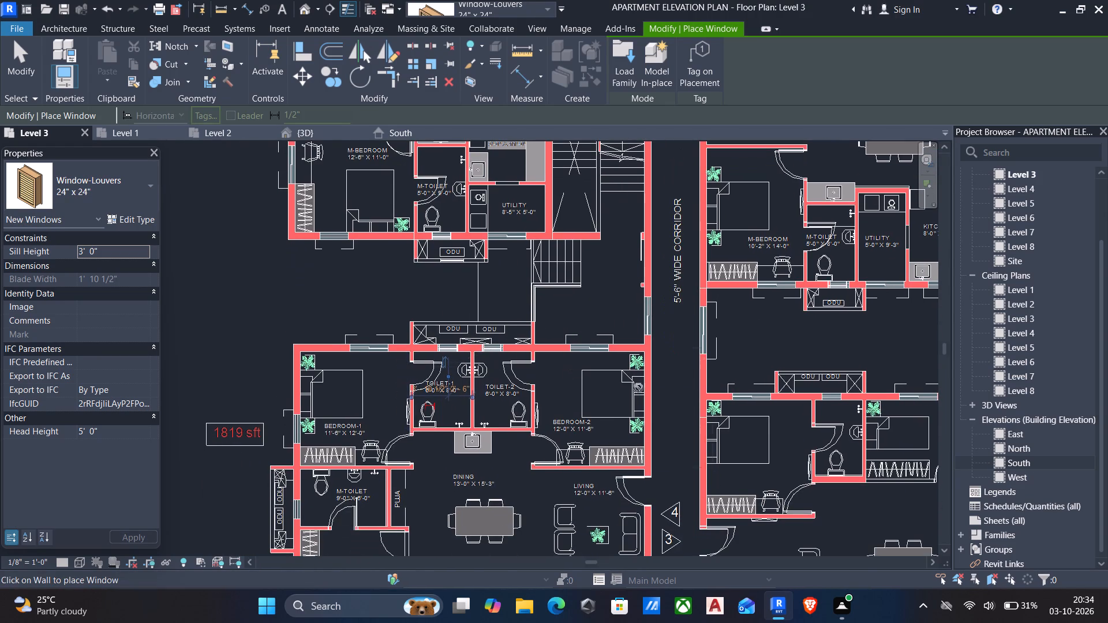
middle_click_drag(713, 401, 645, 351)
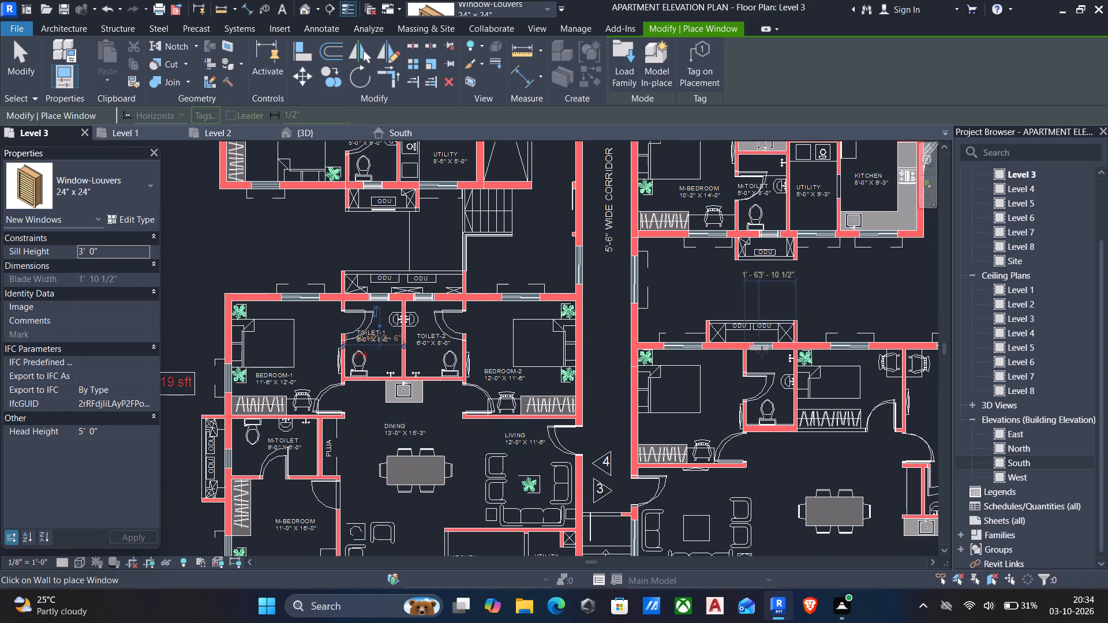
left_click(763, 352)
Place a 24" x 24" Window-Louvers window in the west wall opening of unit 4's M-Toilet, beside the ODU ledge.
scroll(766, 367, "down", 3)
middle_click_drag(766, 374, 699, 324)
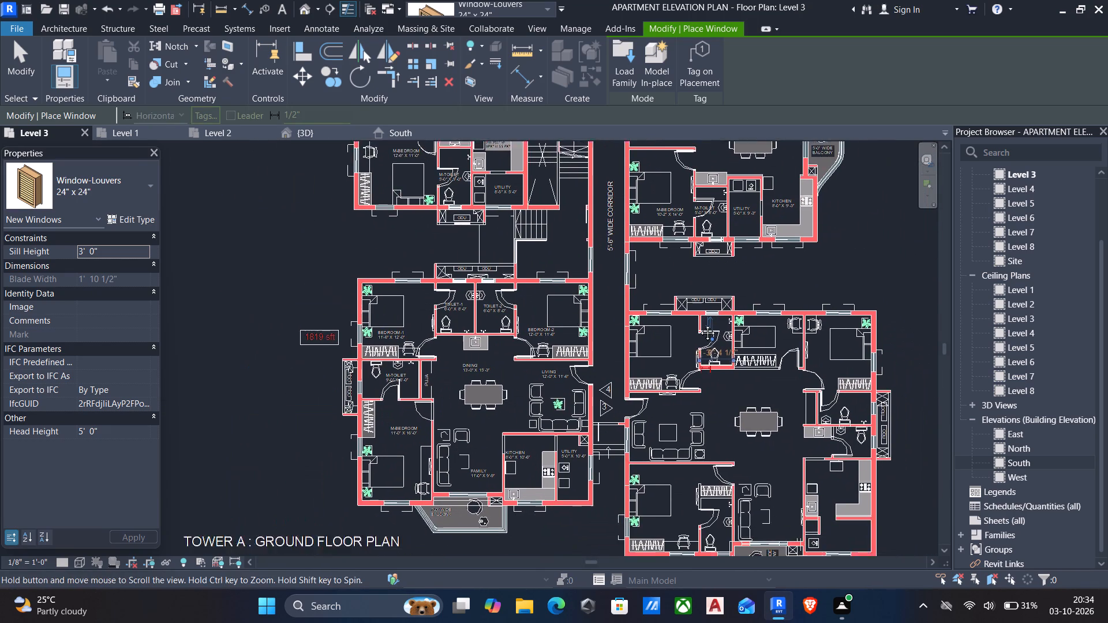
middle_click_drag(699, 324, 692, 321)
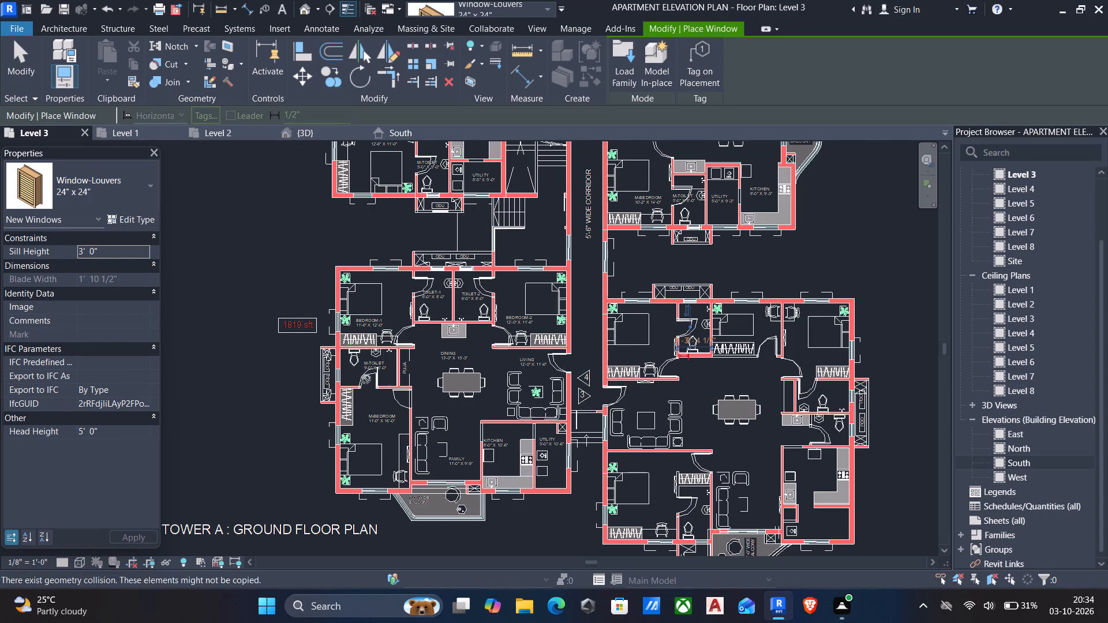
scroll(366, 379, "up", 3)
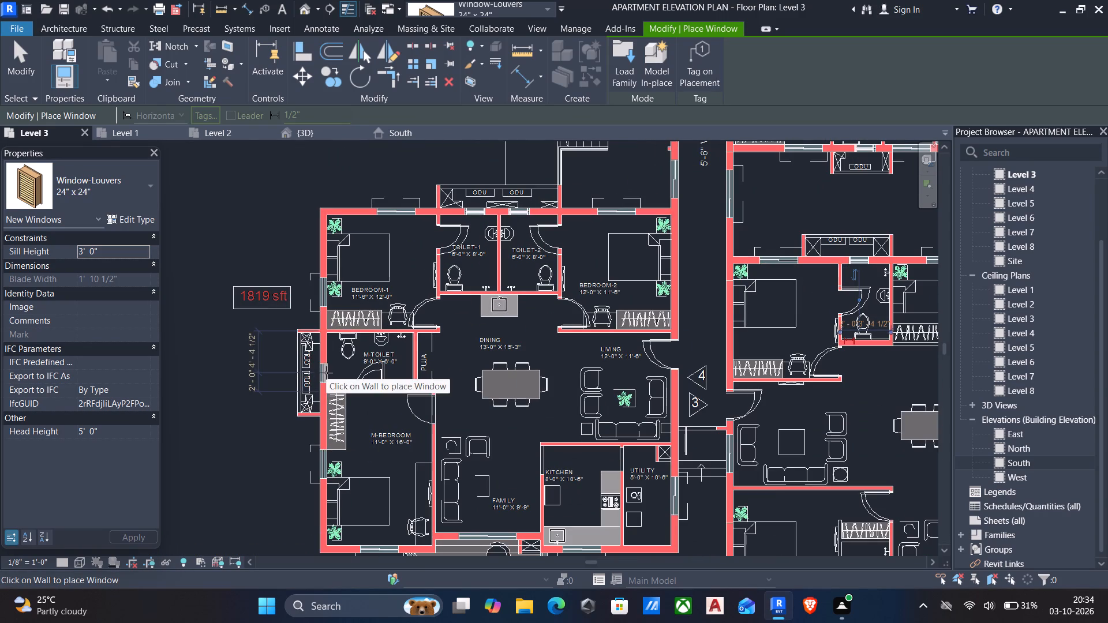
left_click(326, 373)
Place 24" x 24" Window-Louvers windows in the east wall openings of unit 3's two adjoining toilets, beside the ODU ledge.
scroll(701, 380, "down", 3)
middle_click_drag(725, 386, 616, 353)
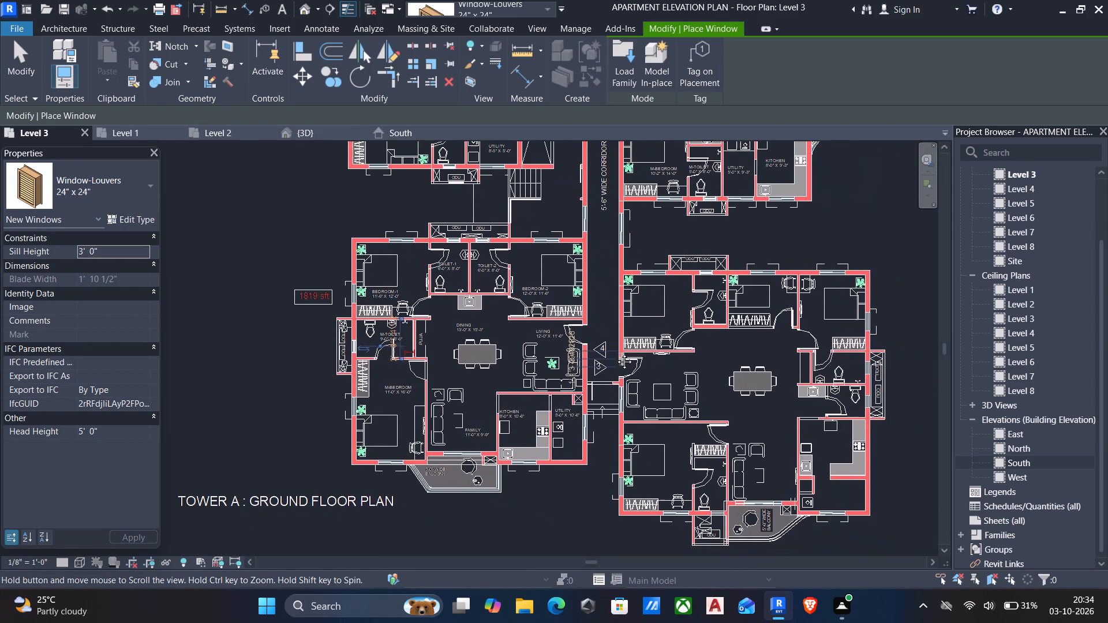
middle_click_drag(616, 353, 614, 352)
scroll(841, 389, "up", 4)
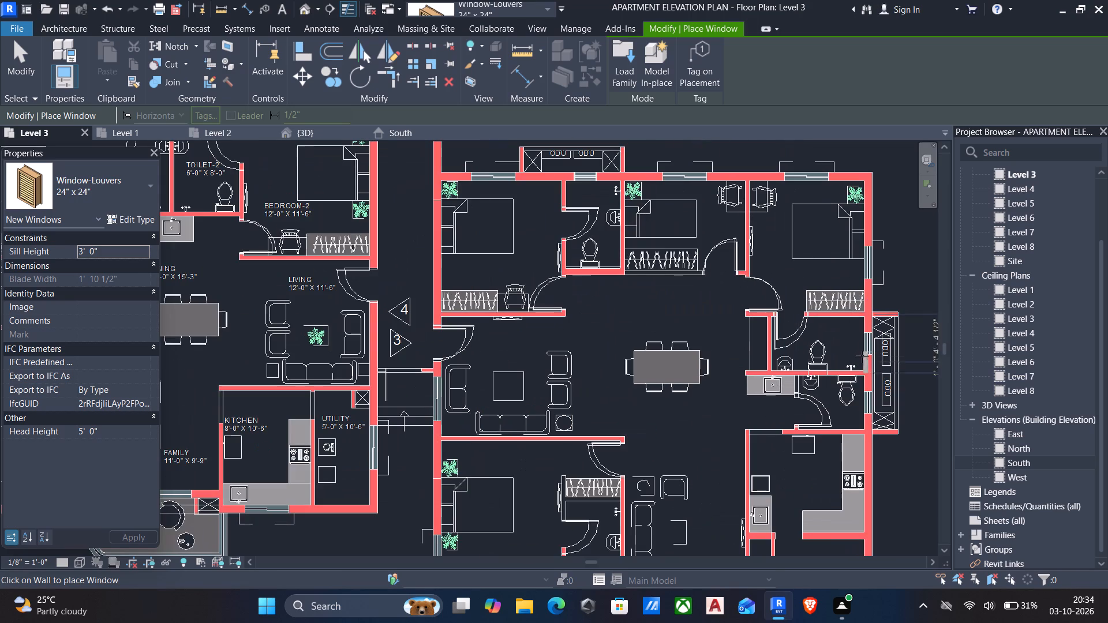
left_click(866, 348)
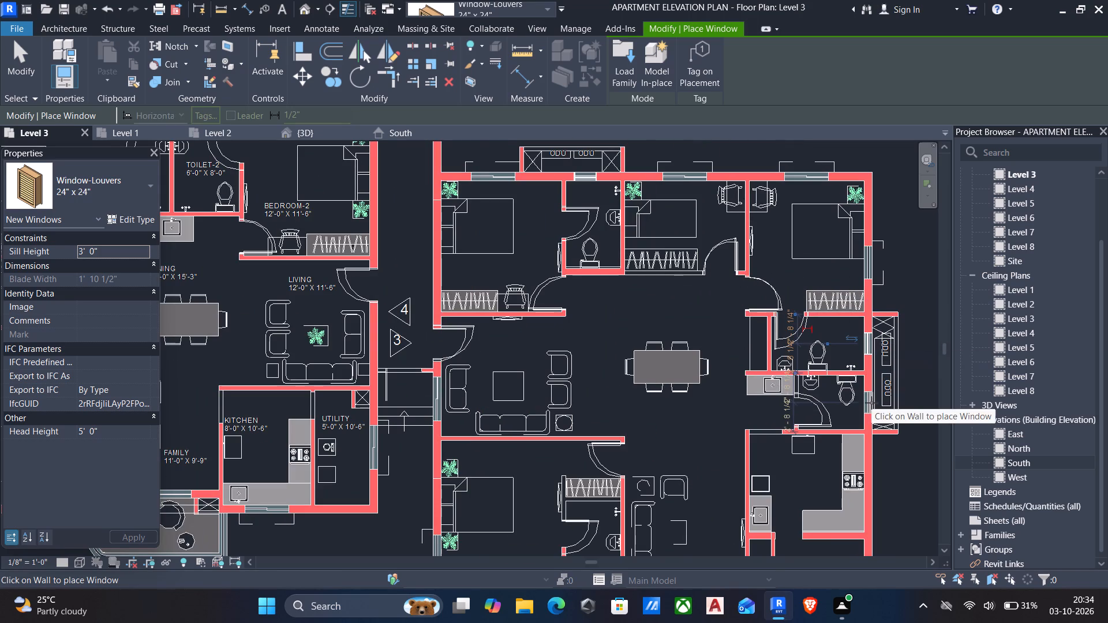
left_click(871, 403)
Check the louver windows placed in units 3 and 4 on the Level 3 plan and in the 3D view.
scroll(866, 438, "down", 2)
middle_click_drag(864, 456, 863, 388)
middle_click_drag(804, 504, 803, 497)
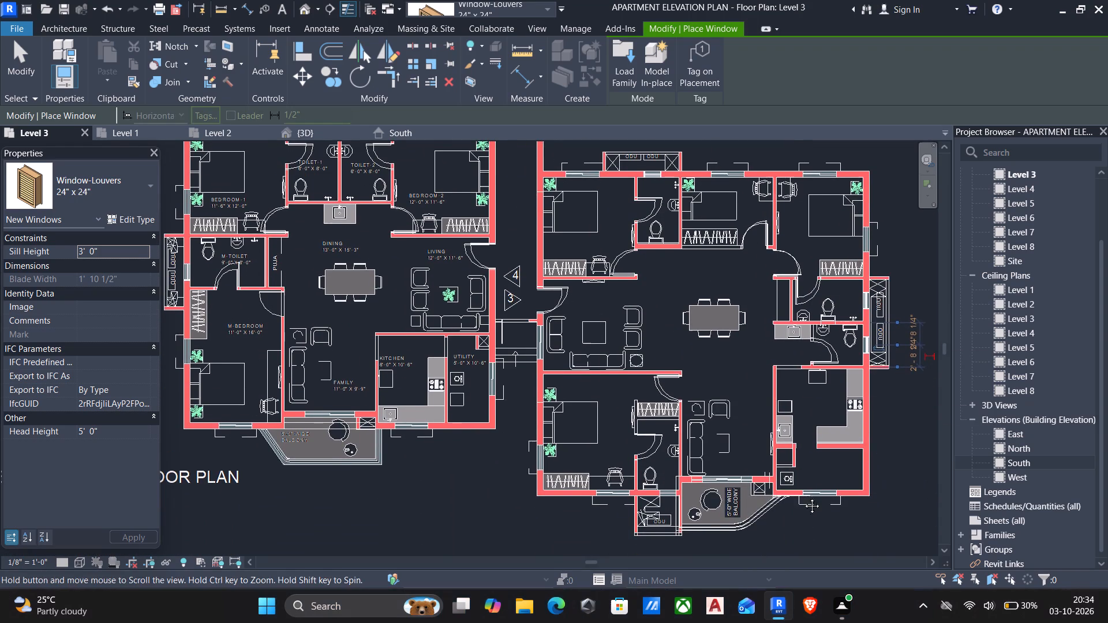
middle_click_drag(803, 497, 810, 455)
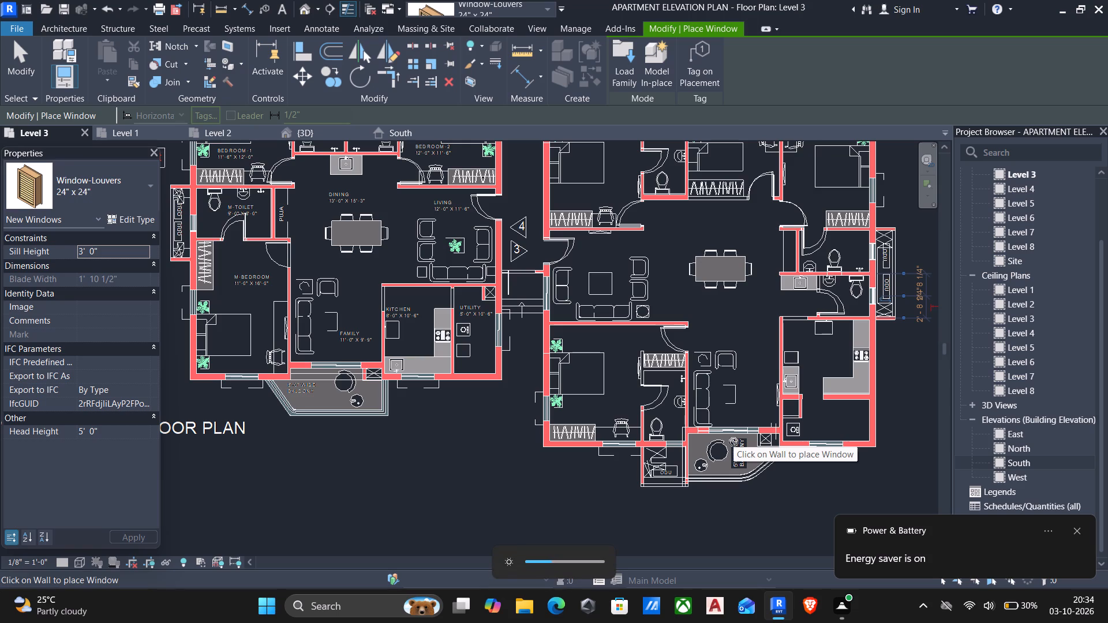
middle_click_drag(612, 417, 634, 414)
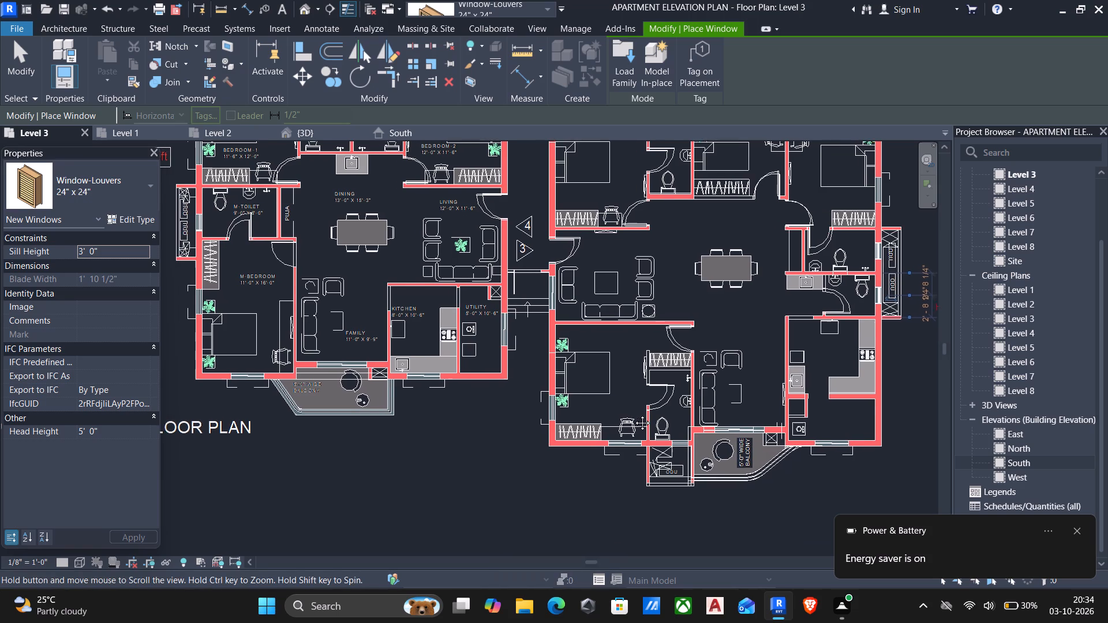
middle_click_drag(634, 414, 764, 424)
scroll(775, 427, "down", 2)
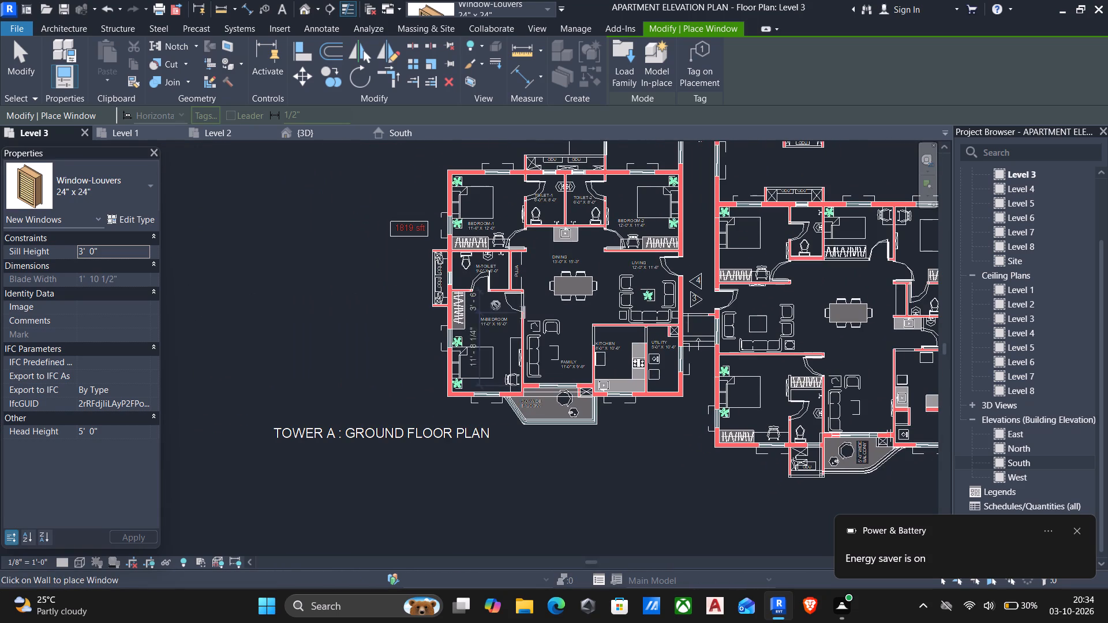
left_click(301, 128)
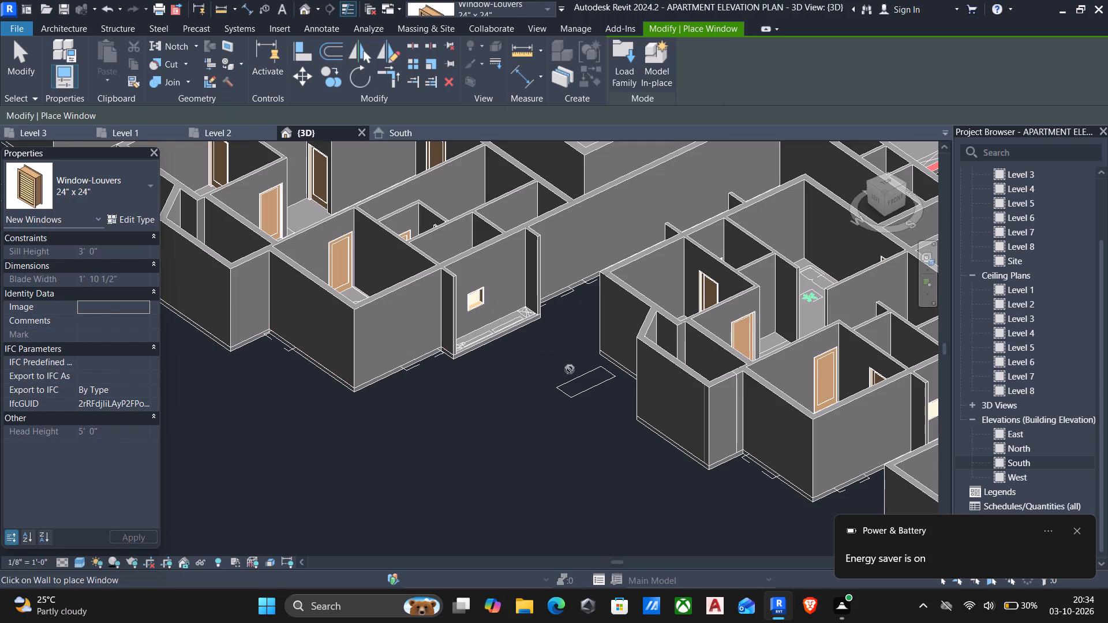
key("Escape")
scroll(571, 393, "down", 3)
middle_click_drag(571, 401, 588, 377, "shift")
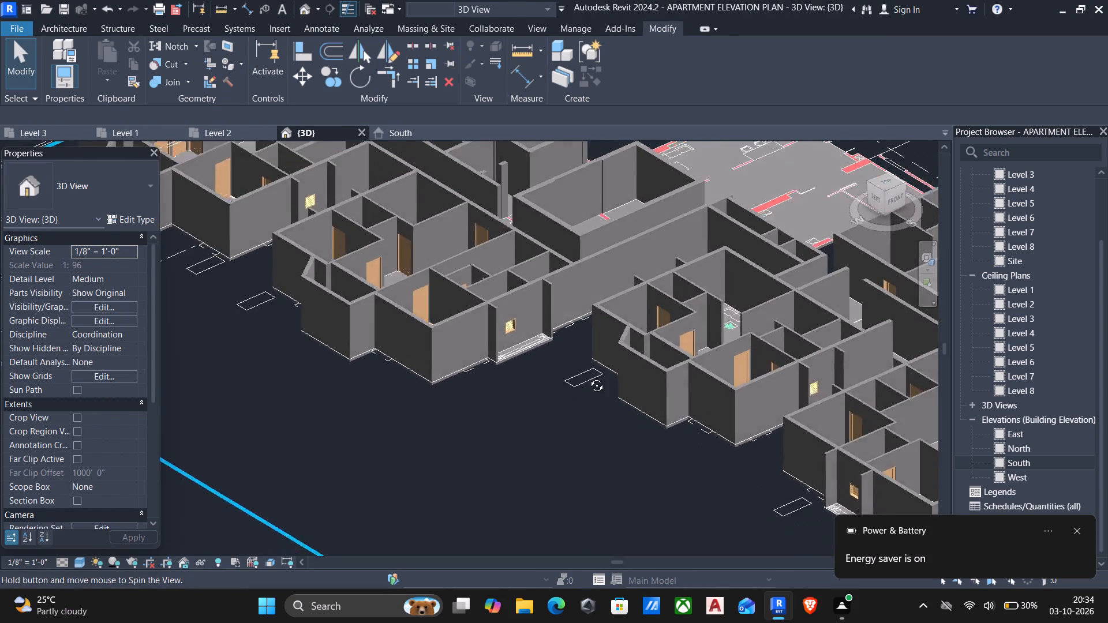
middle_click_drag(588, 377, 679, 346, "shift")
scroll(675, 351, "down", 2)
middle_click_drag(656, 365, 646, 369, "shift")
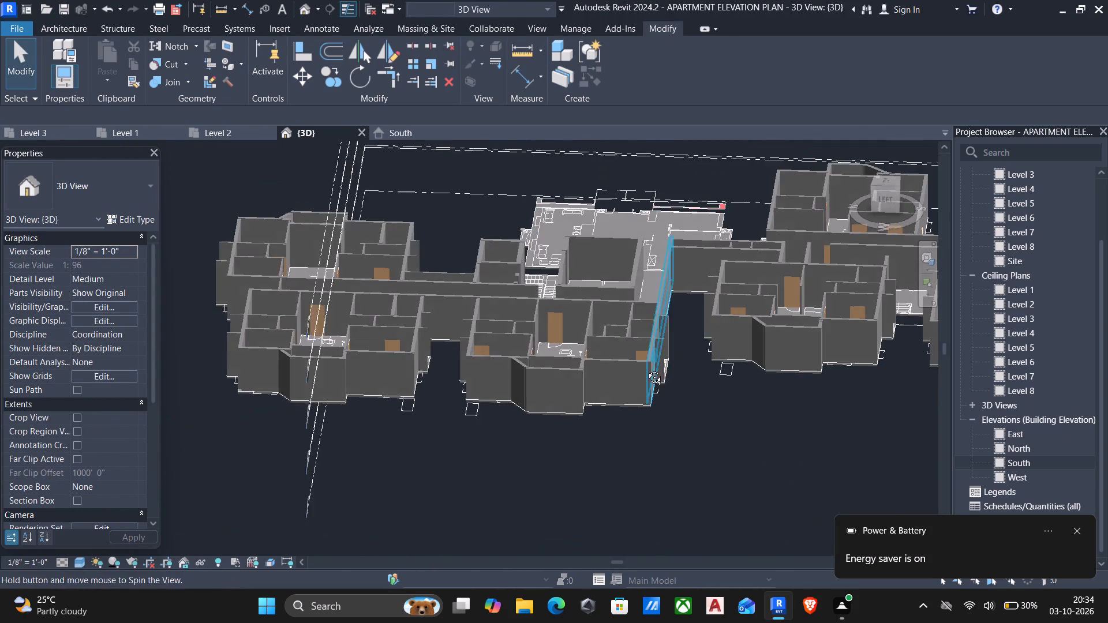
middle_click_drag(646, 369, 627, 376, "shift")
left_click(310, 134)
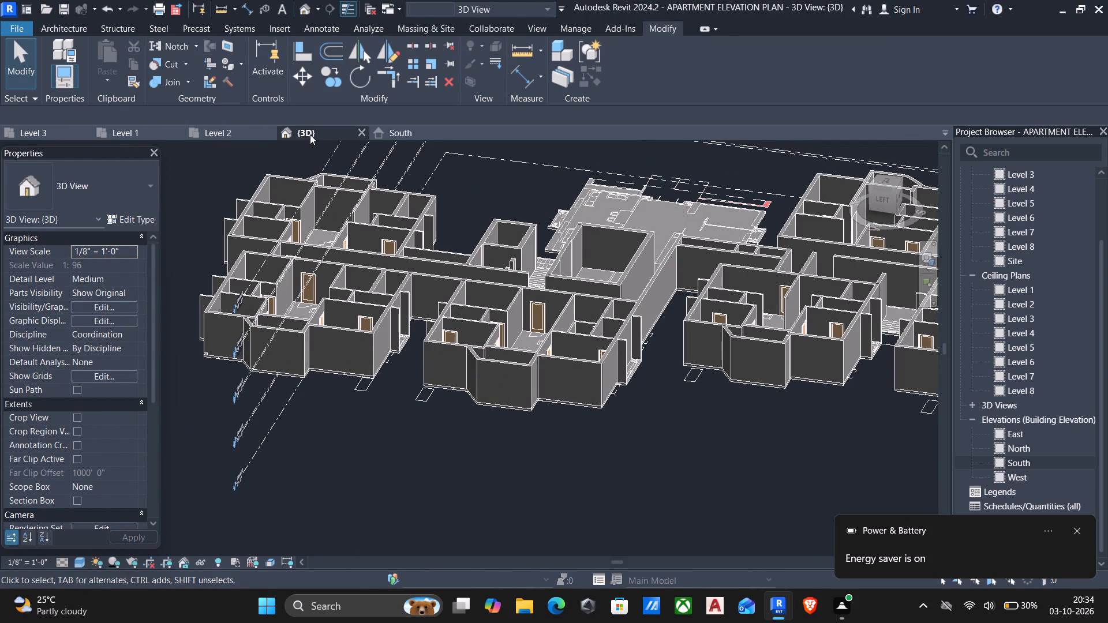
Return to the Level 3 plan and inspect unit 4's M-Toilet louver window and the toilet openings of units 3 and 4.
left_click(54, 131)
scroll(531, 427, "up", 4)
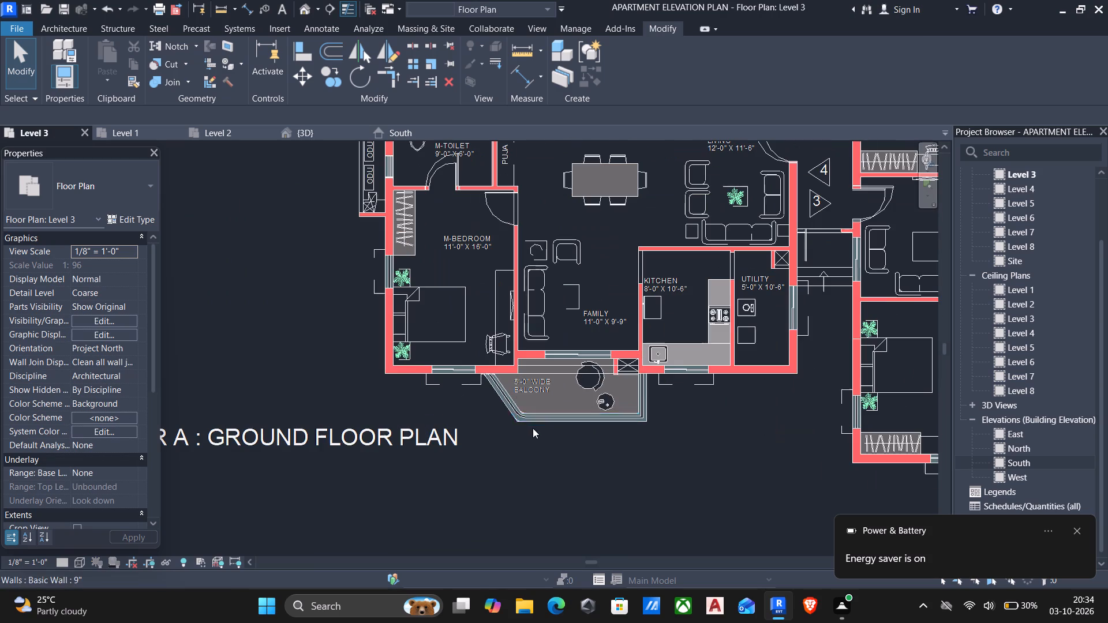
middle_click_drag(653, 367, 596, 416)
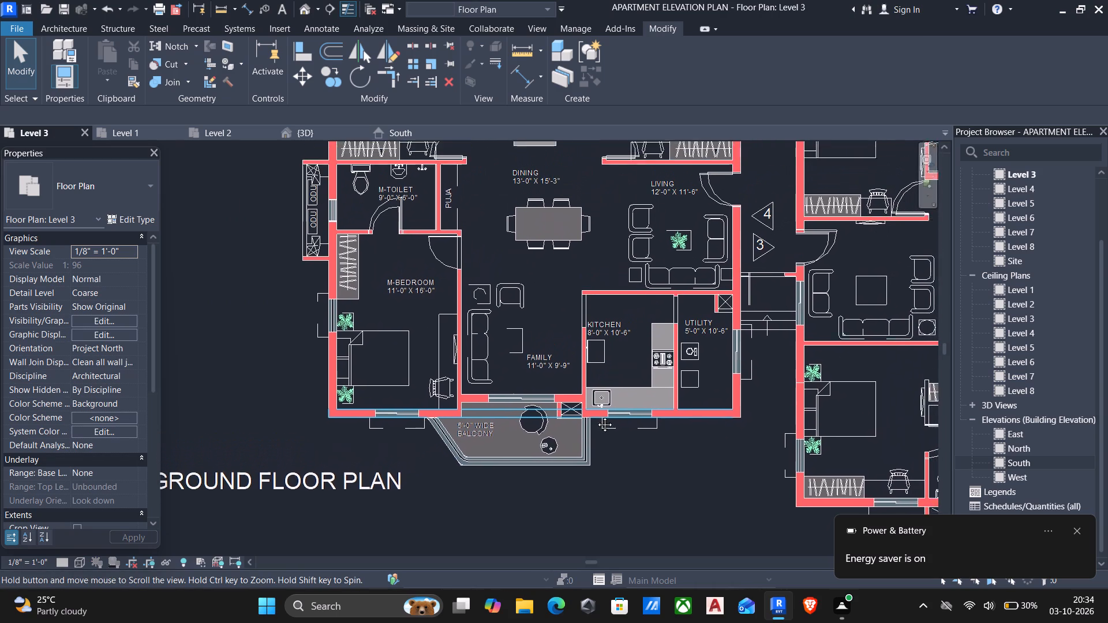
middle_click_drag(596, 416, 595, 464)
middle_click_drag(422, 286, 420, 311)
scroll(368, 294, "up", 1)
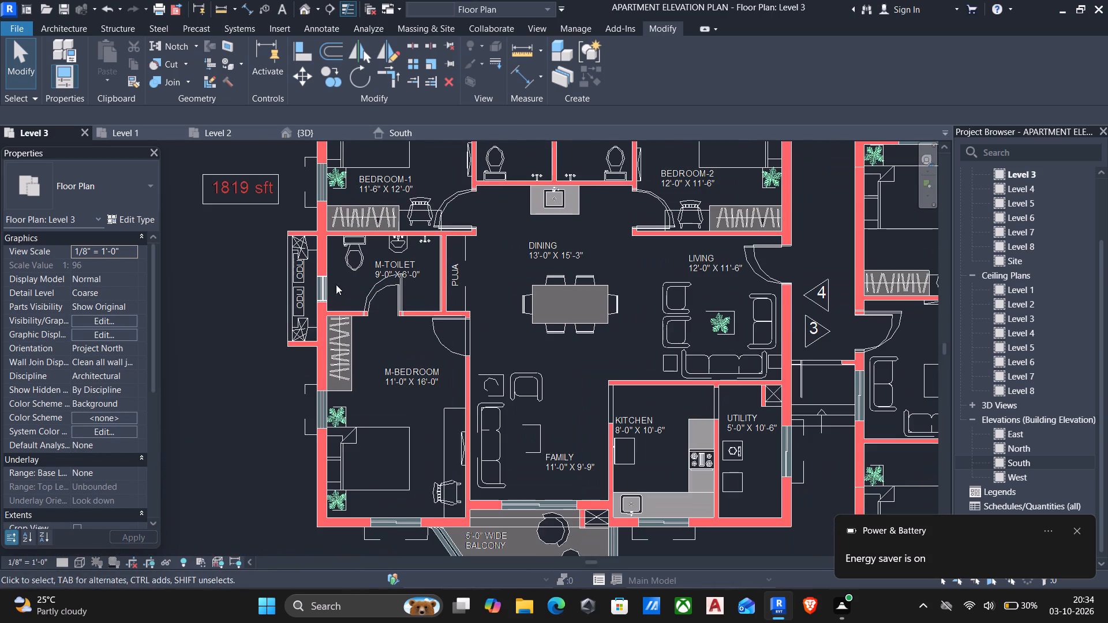
left_click(325, 285)
middle_click_drag(423, 309, 427, 344)
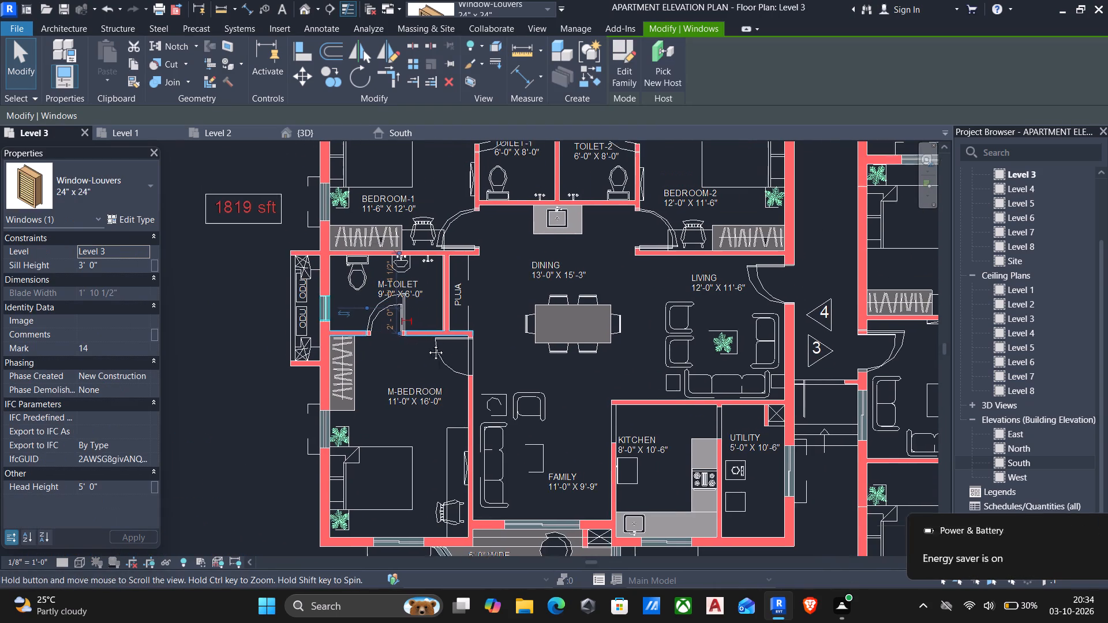
middle_click_drag(427, 344, 432, 382)
scroll(466, 297, "down", 1)
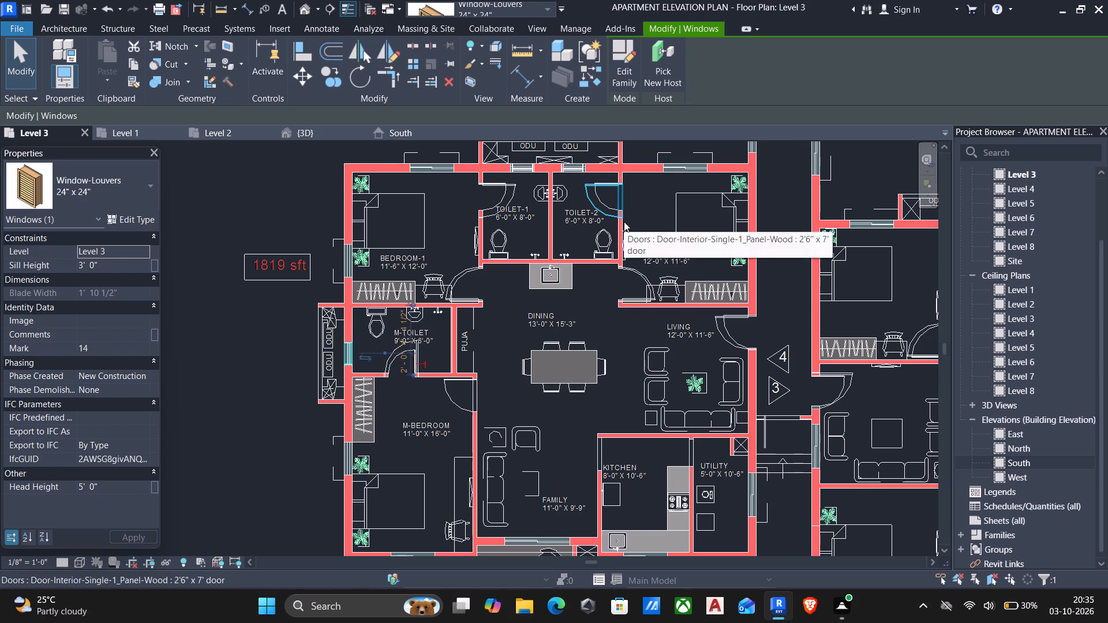
middle_click_drag(623, 238, 601, 245)
middle_click_drag(591, 253, 424, 187)
scroll(422, 187, "down", 2)
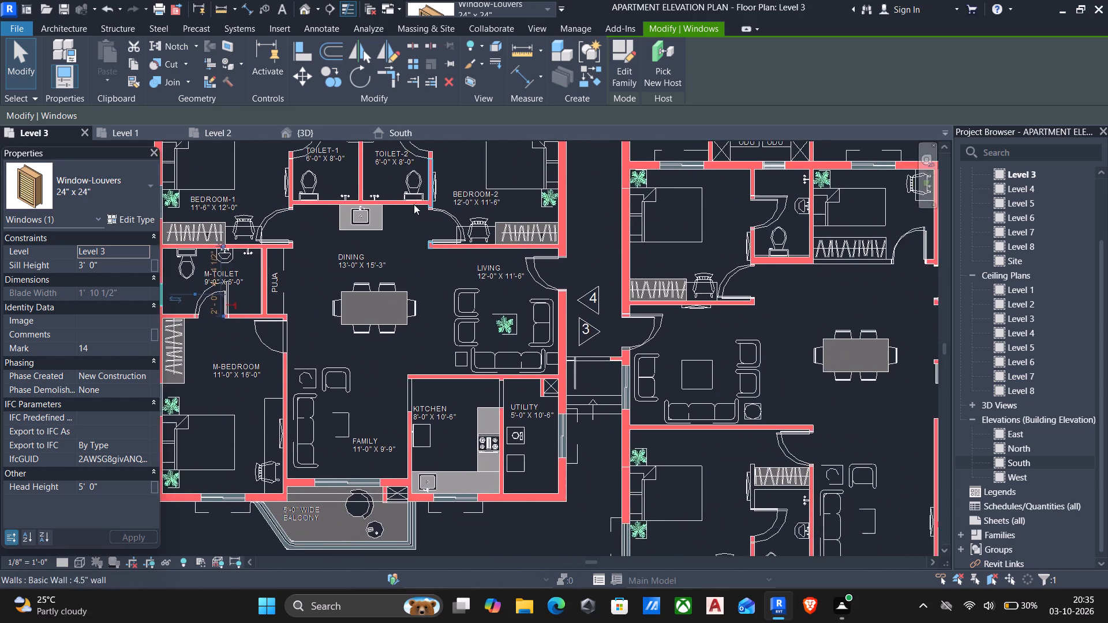
scroll(414, 204, "down", 2)
middle_click_drag(686, 343, 680, 401)
middle_click_drag(654, 299, 648, 343)
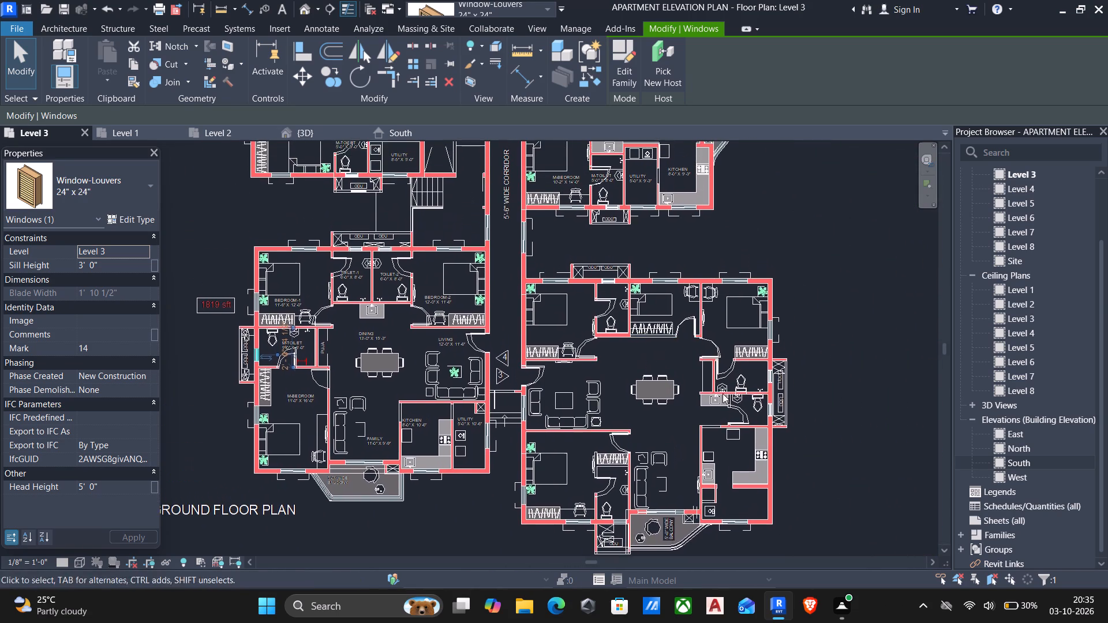
scroll(762, 412, "up", 2)
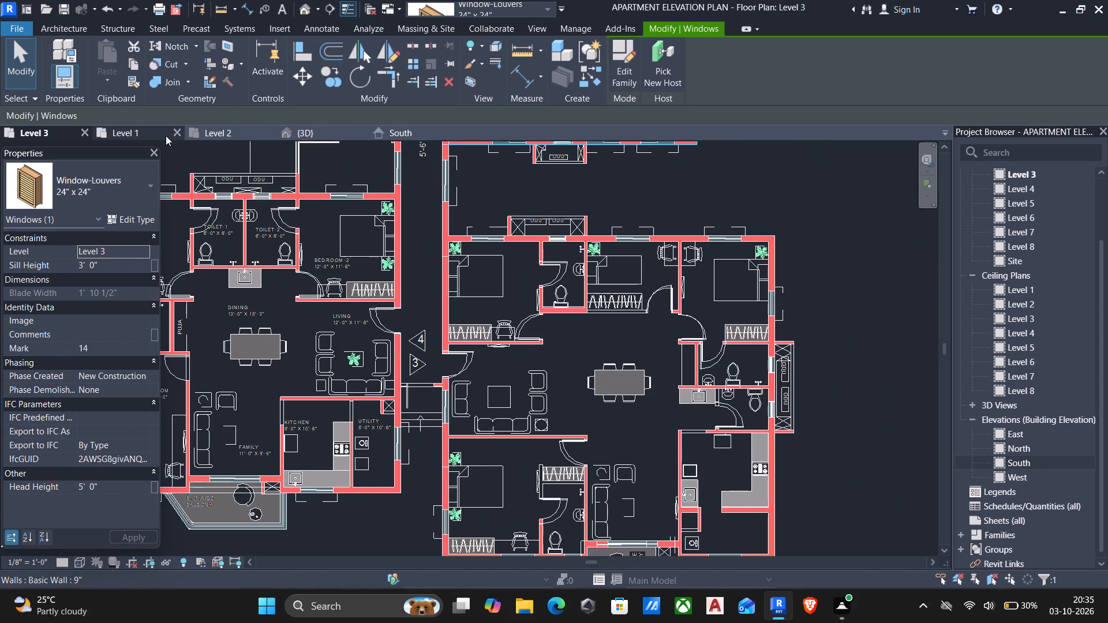
Examine the louver windows' height in the exterior toilet walls in the 3D view.
left_click(338, 128)
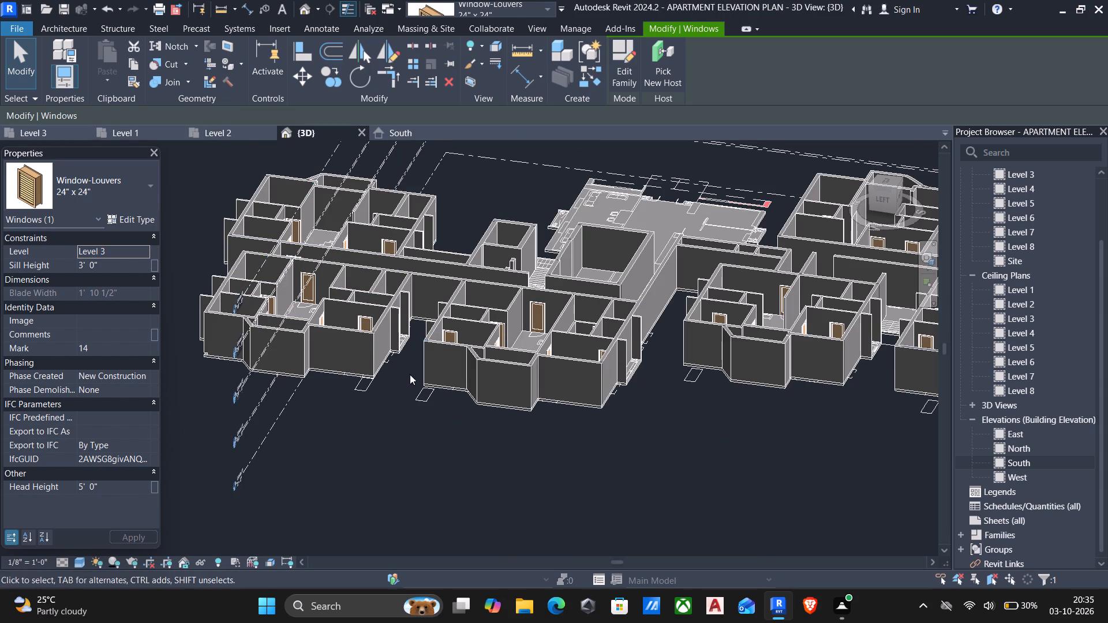
middle_click_drag(639, 414, 614, 388, "shift")
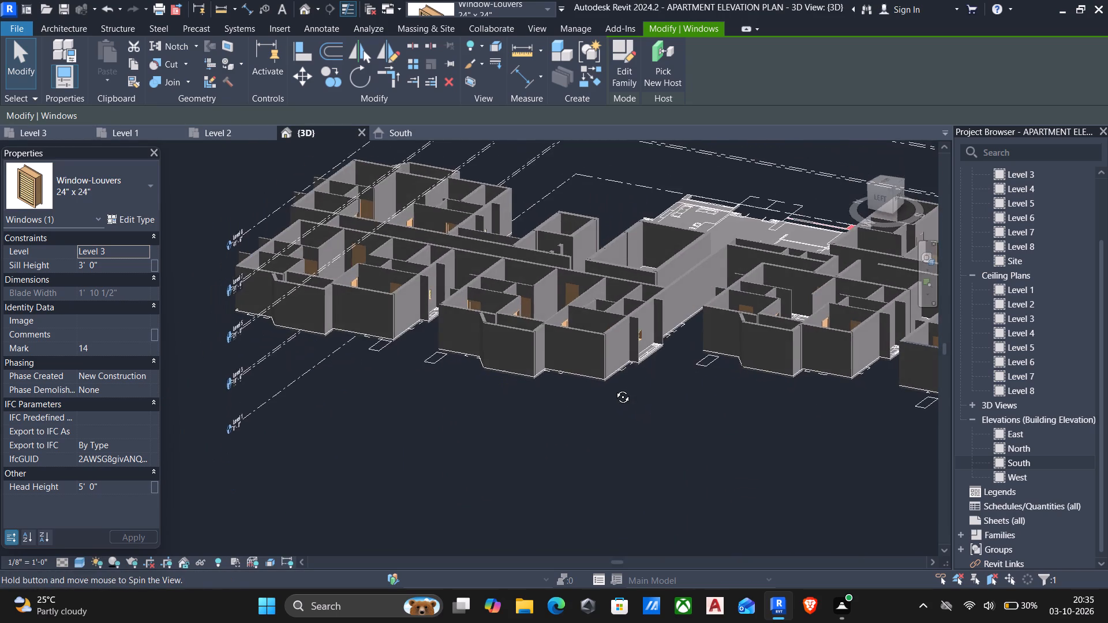
middle_click_drag(614, 388, 703, 370, "shift")
scroll(704, 369, "down", 4)
middle_click_drag(514, 467, 587, 429)
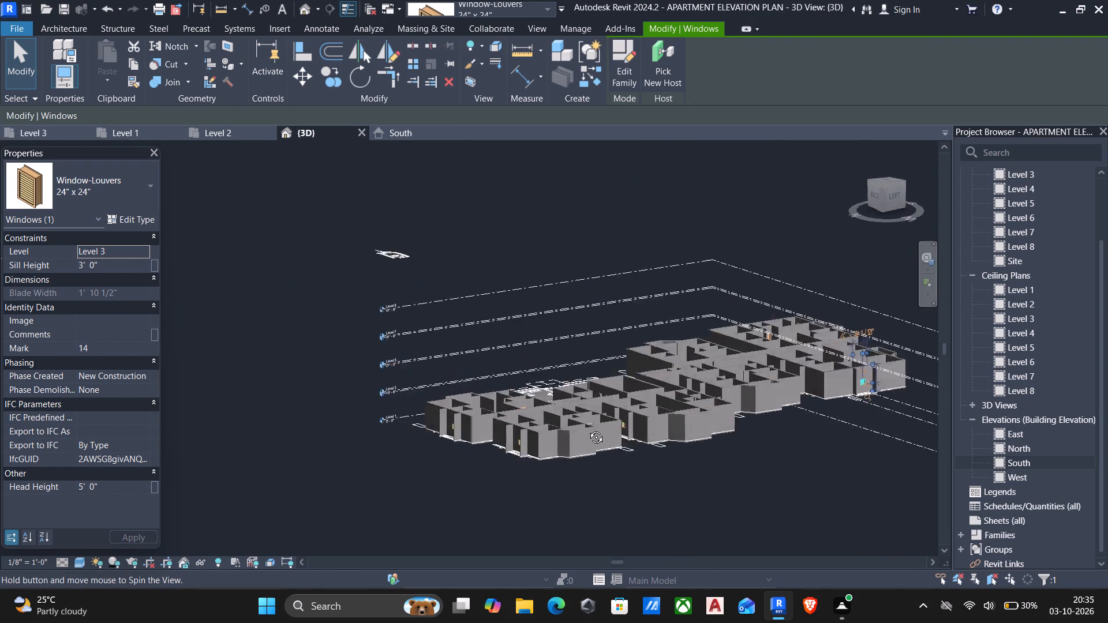
middle_click_drag(587, 429, 623, 412)
scroll(625, 431, "up", 4)
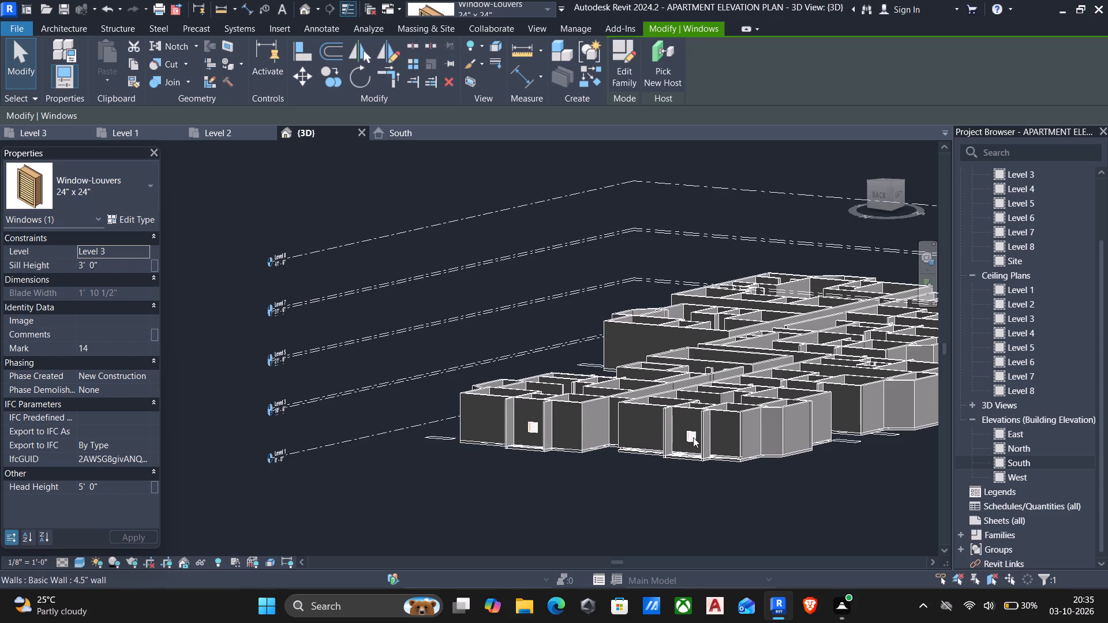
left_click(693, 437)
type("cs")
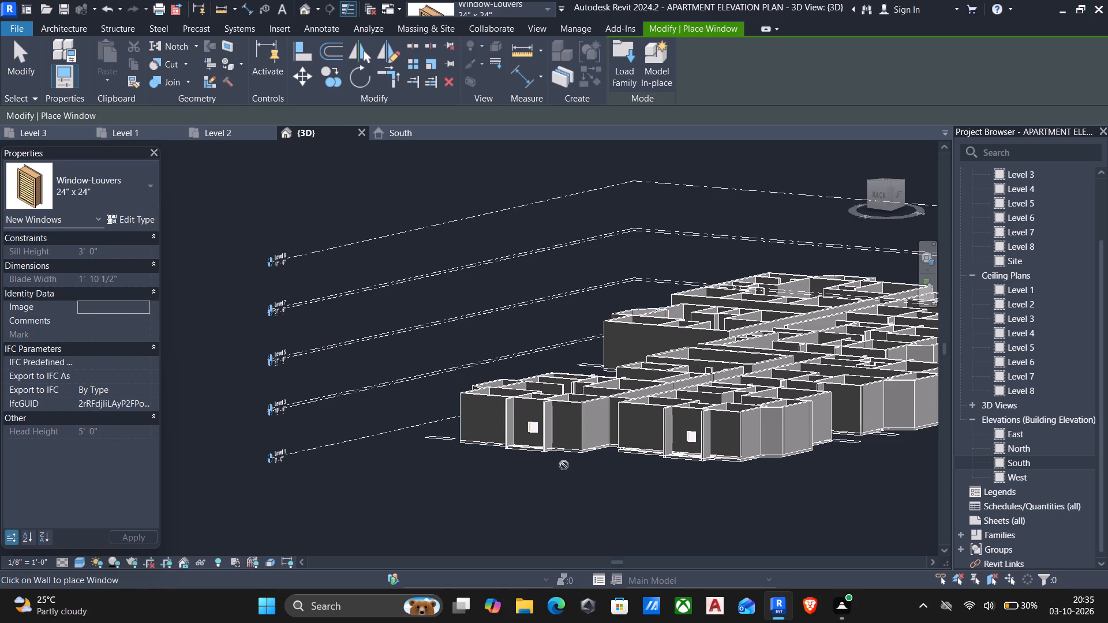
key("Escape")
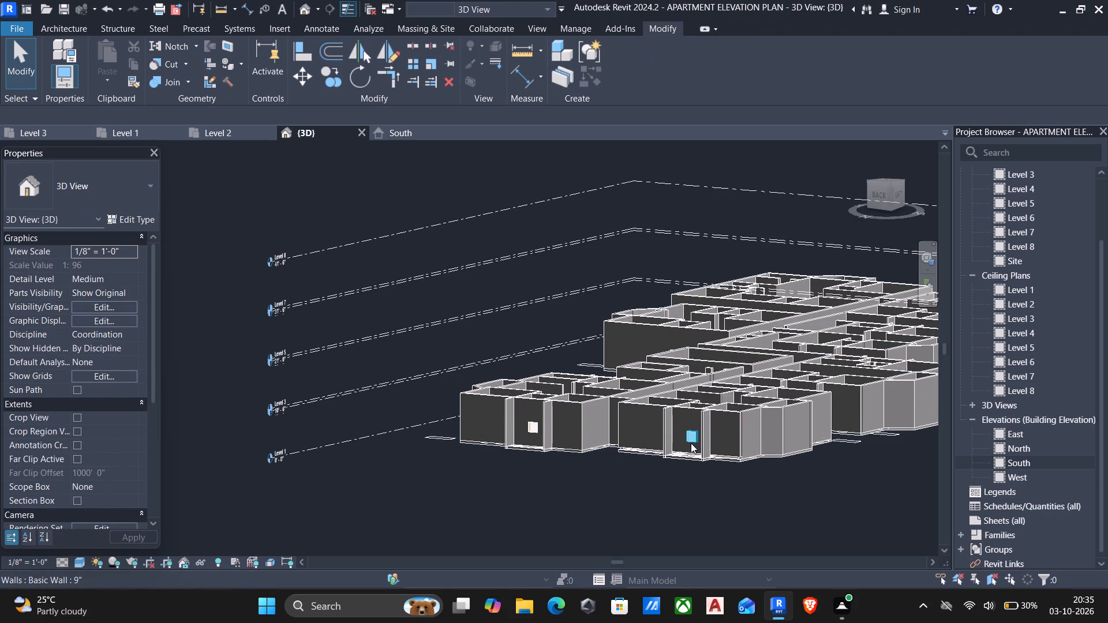
Select all 24" x 24" Window-Louvers instances in the project and set their sill height to 5' 0".
left_click(691, 442)
type("sa")
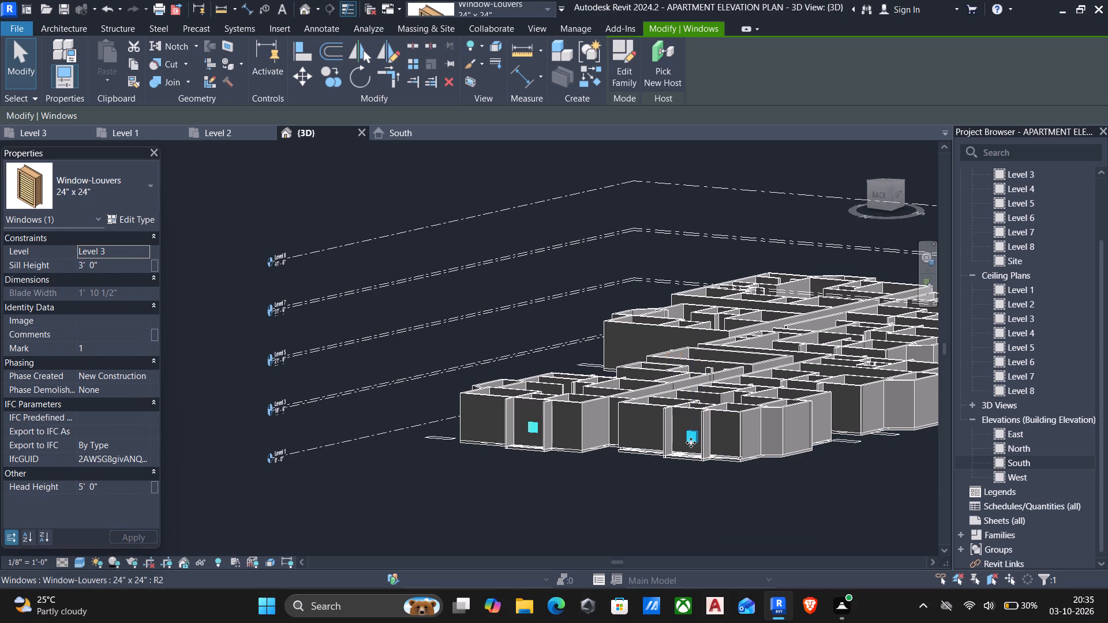
left_click(141, 266)
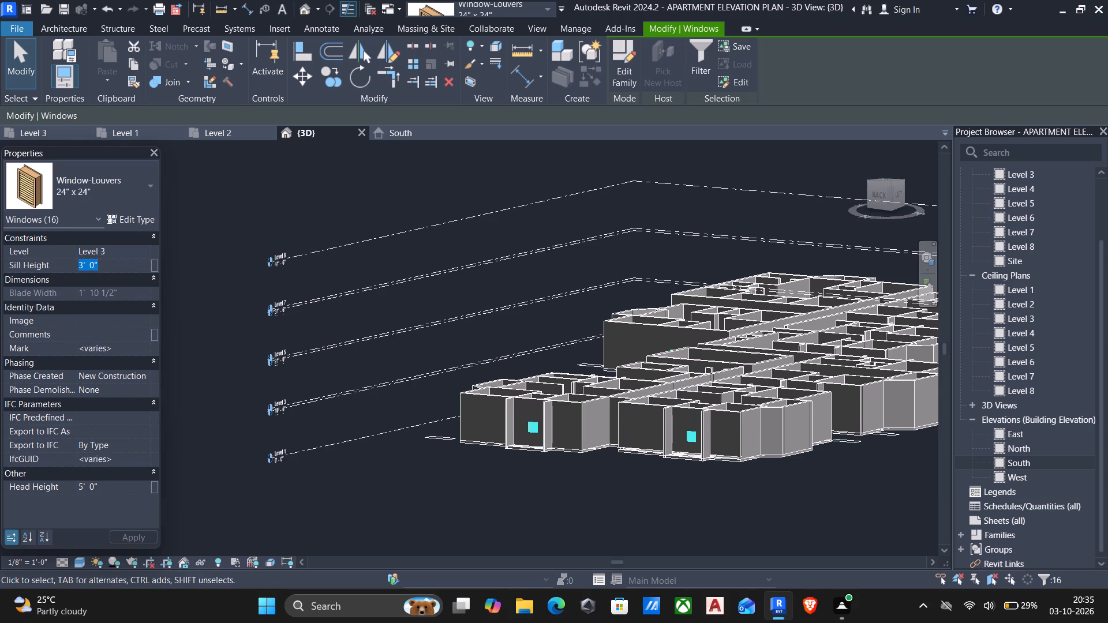
type("5'")
key("Return")
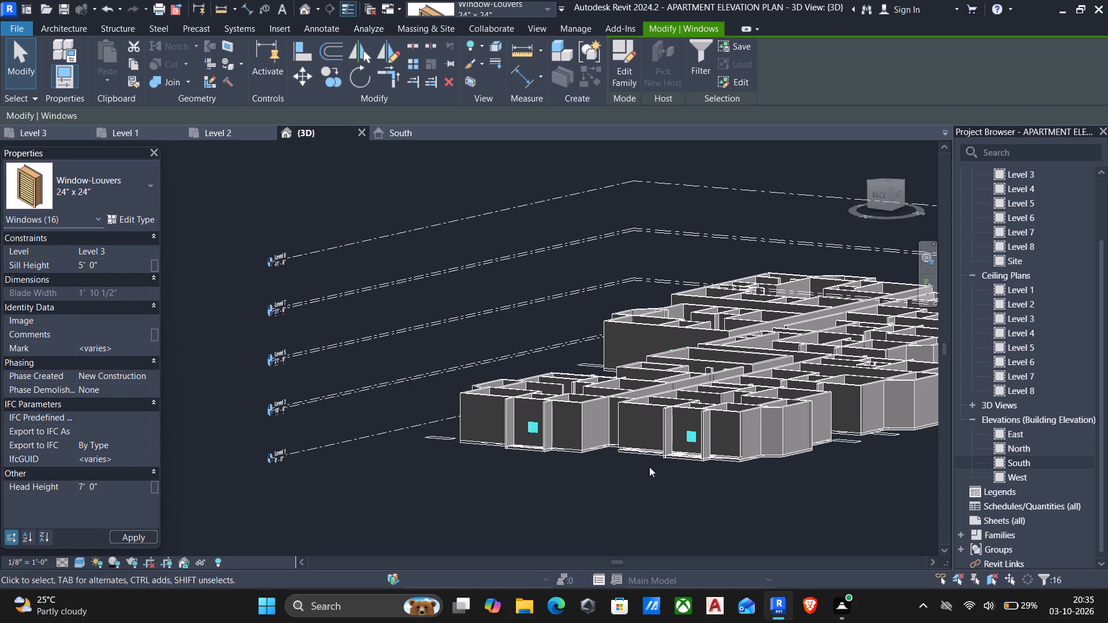
scroll(538, 427, "up", 4)
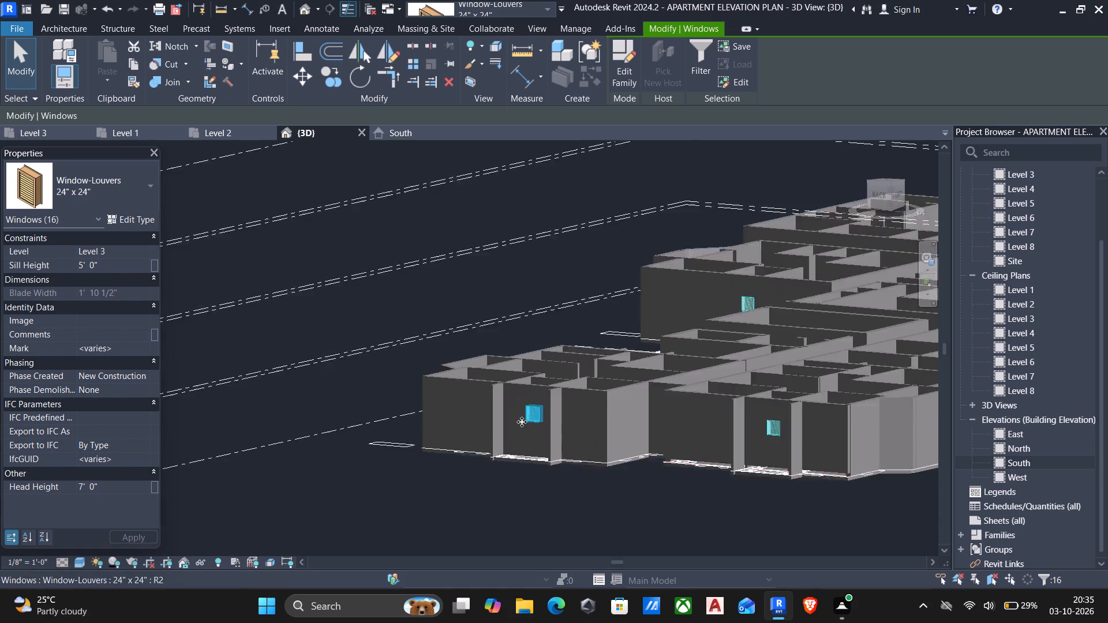
scroll(522, 422, "up", 1)
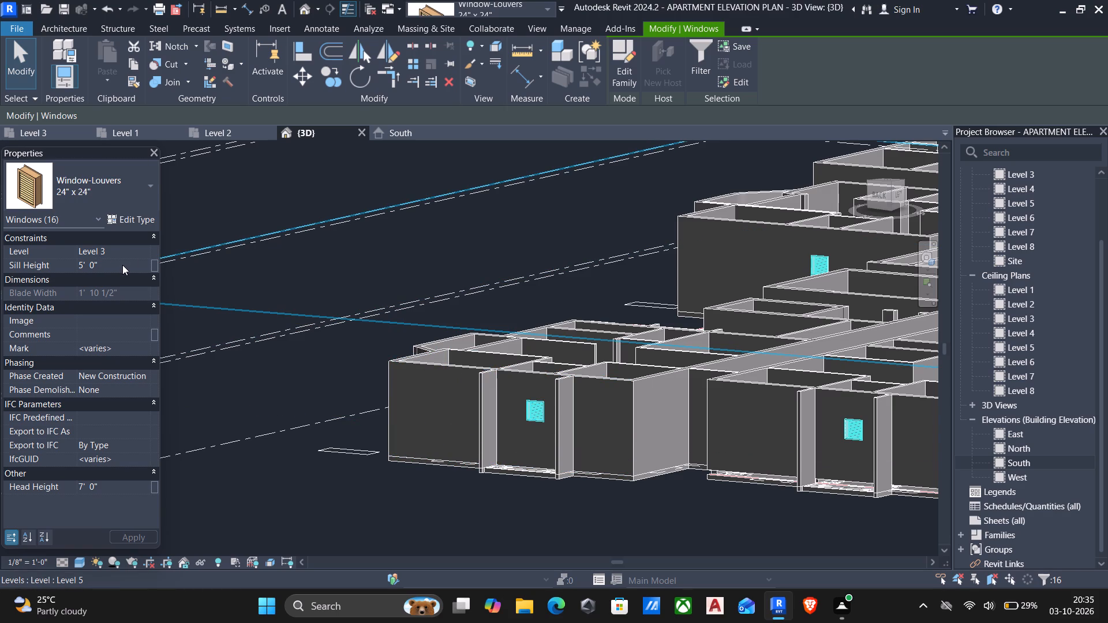
key("Escape")
Inspect the louver windows' height on the building's exterior walls from several sides in the 3D view.
scroll(410, 368, "down", 2)
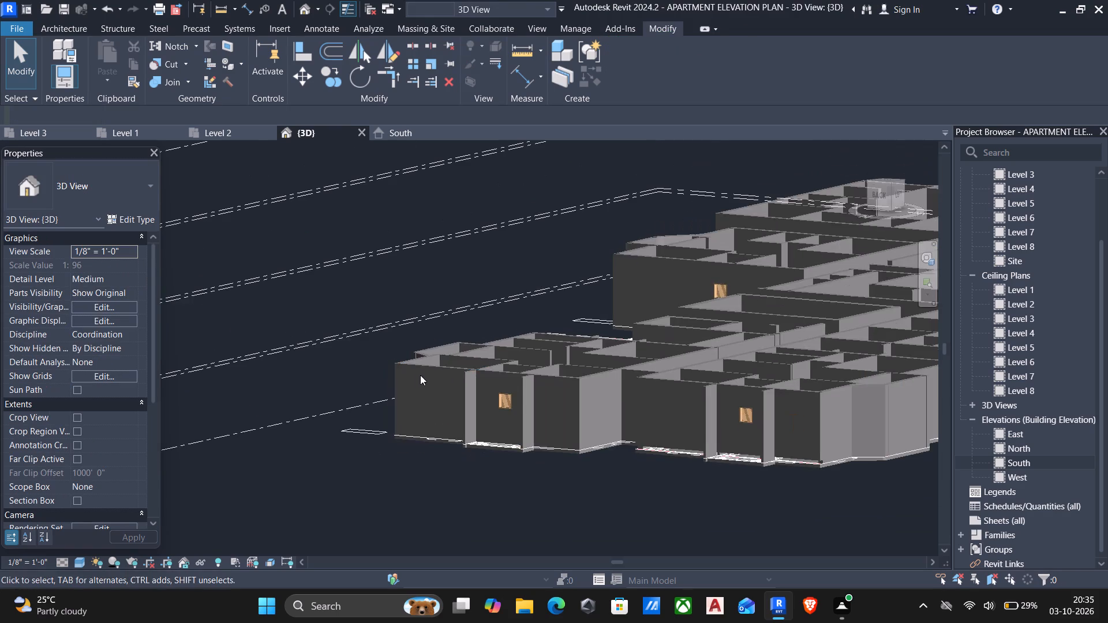
scroll(424, 386, "down", 1, "shift")
middle_click_drag(431, 393, 535, 374, "shift")
middle_click_drag(661, 382, 594, 384)
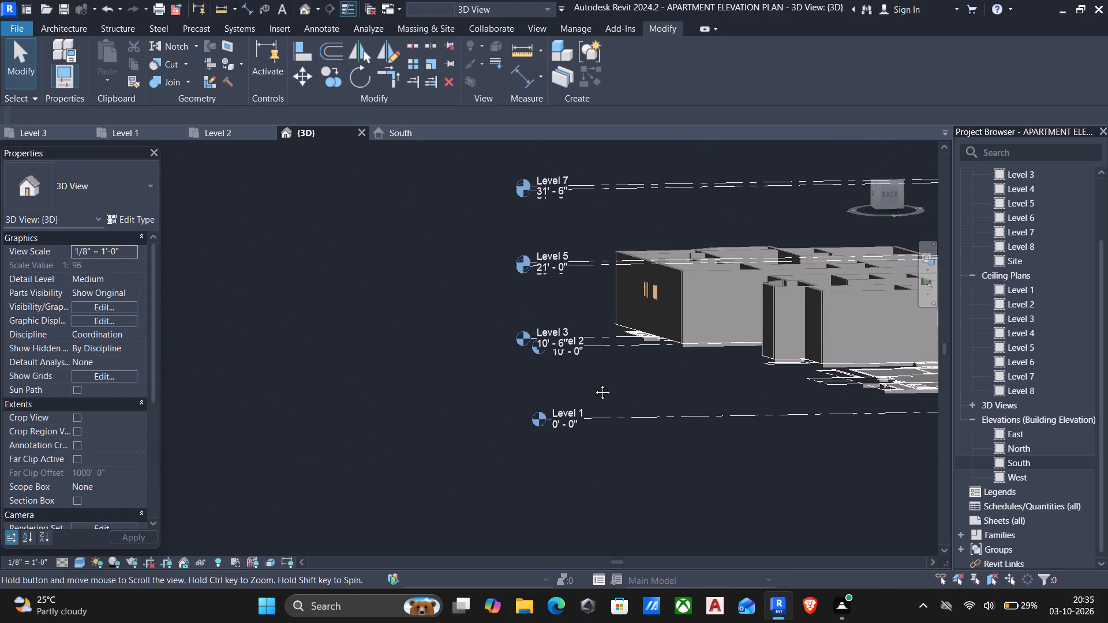
middle_click_drag(594, 384, 442, 358)
middle_click_drag(466, 368, 574, 367, "shift")
middle_click_drag(575, 367, 518, 392)
scroll(651, 343, "up", 4)
scroll(709, 294, "up", 2)
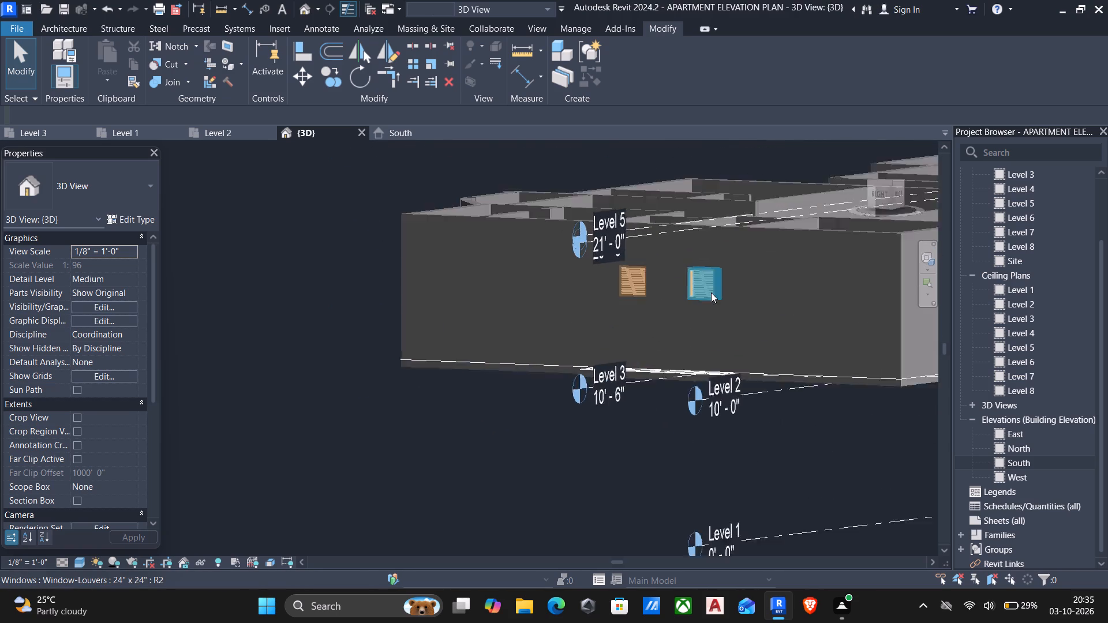
scroll(711, 292, "up", 1)
scroll(697, 291, "down", 8)
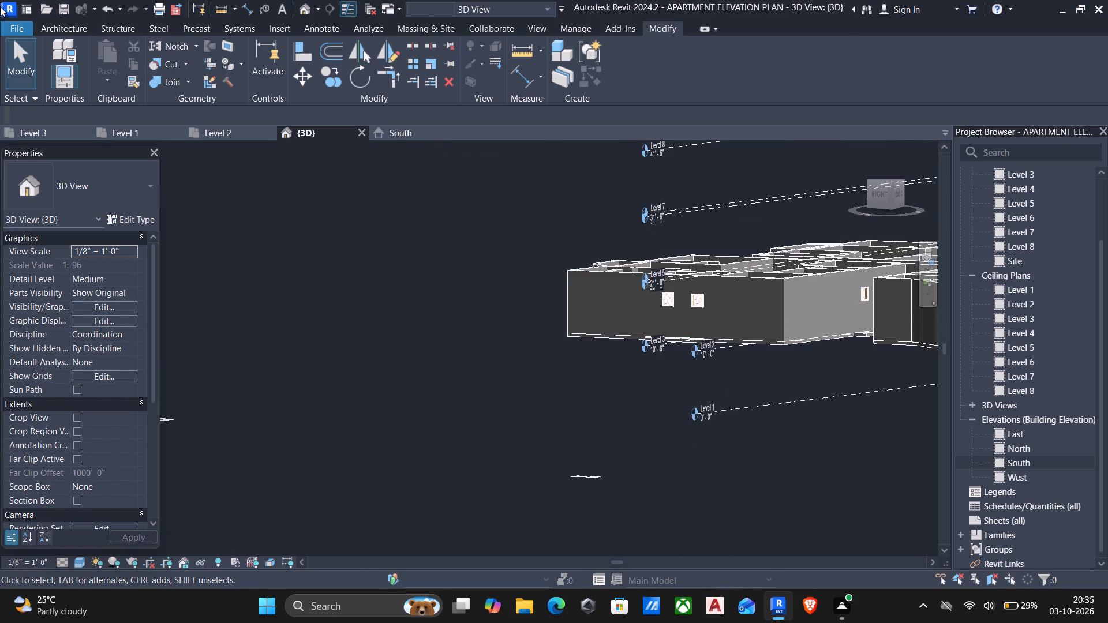
Return to the Level 3 floor plan and look over the Tower A units.
left_click(46, 134)
scroll(325, 283, "down", 2)
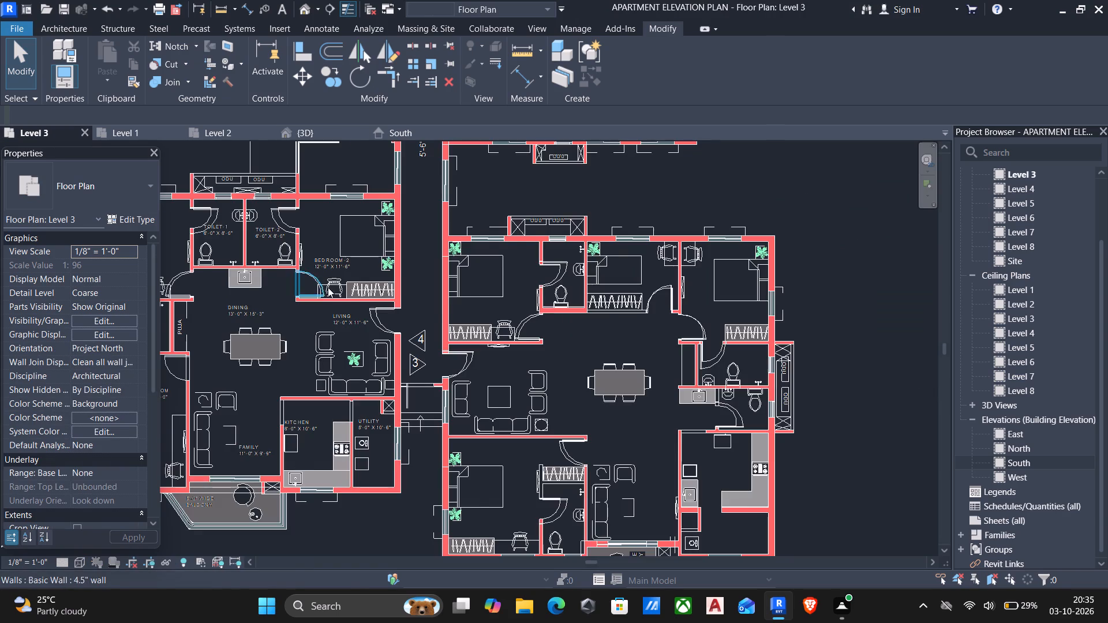
middle_click_drag(332, 289, 523, 305)
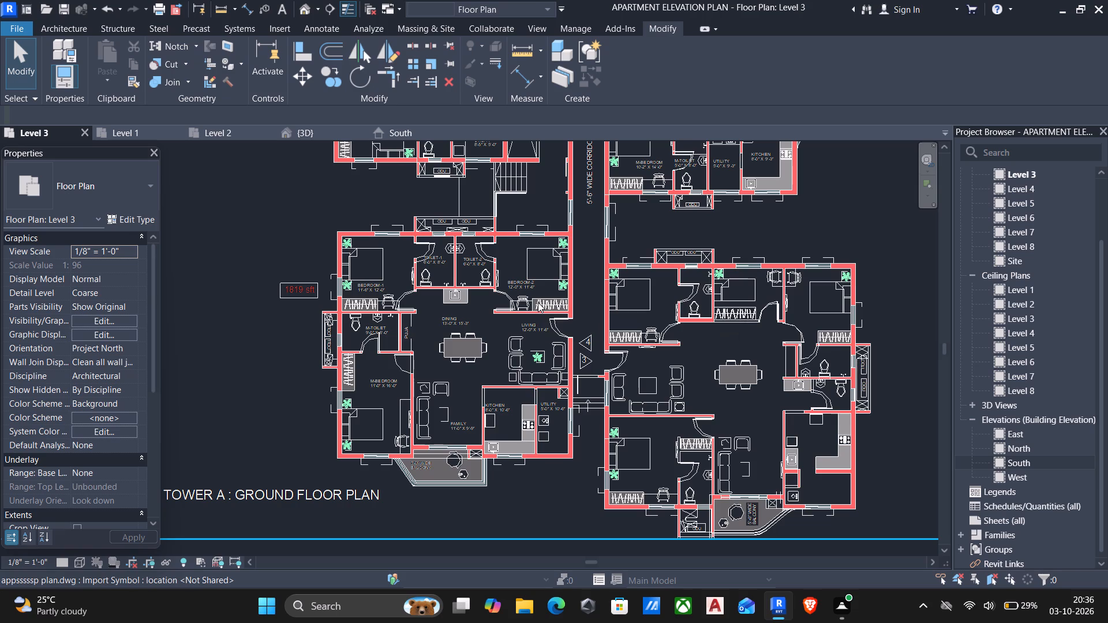
scroll(534, 258, "down", 3)
middle_click_drag(533, 266, 518, 317)
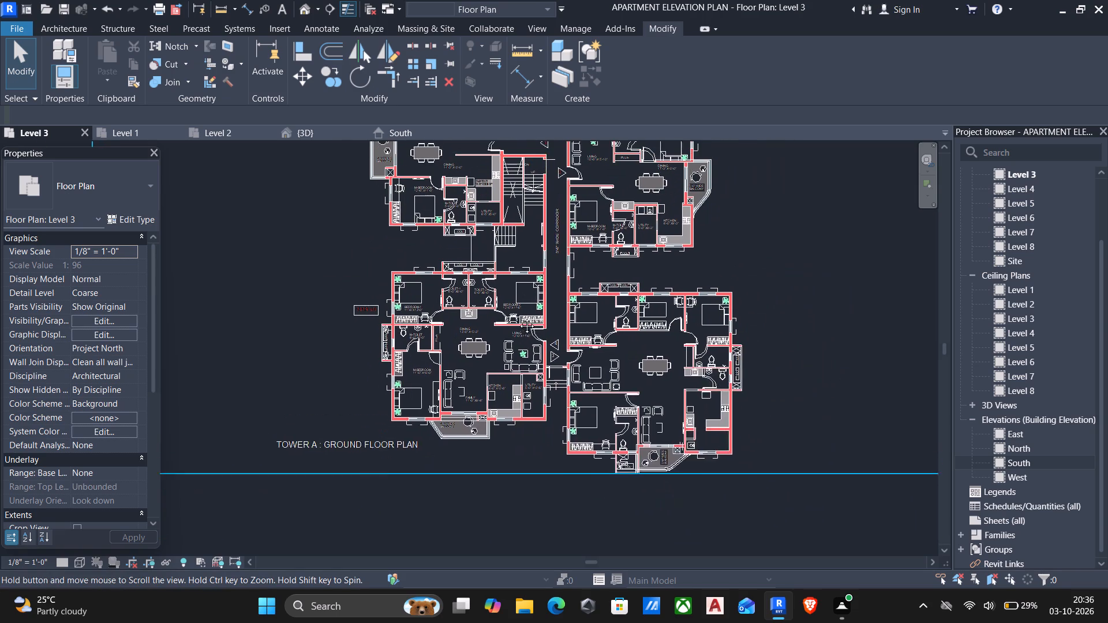
middle_click_drag(518, 317, 529, 401)
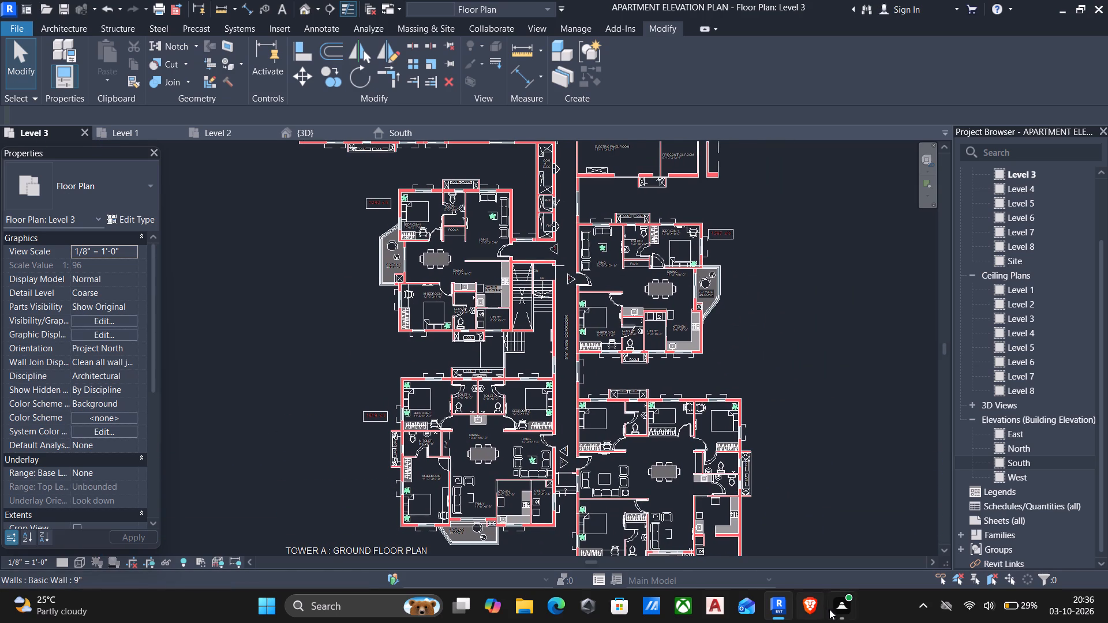
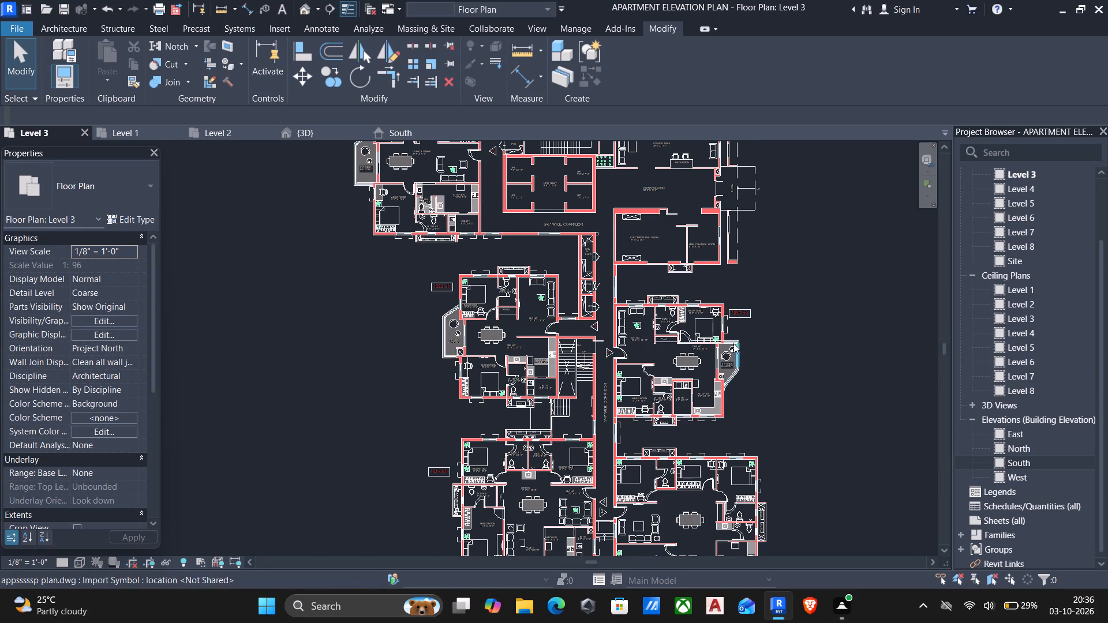
Start placing a window and browse the previews in the Windows family folder for a suitable family to load.
middle_click_drag(744, 336, 741, 386)
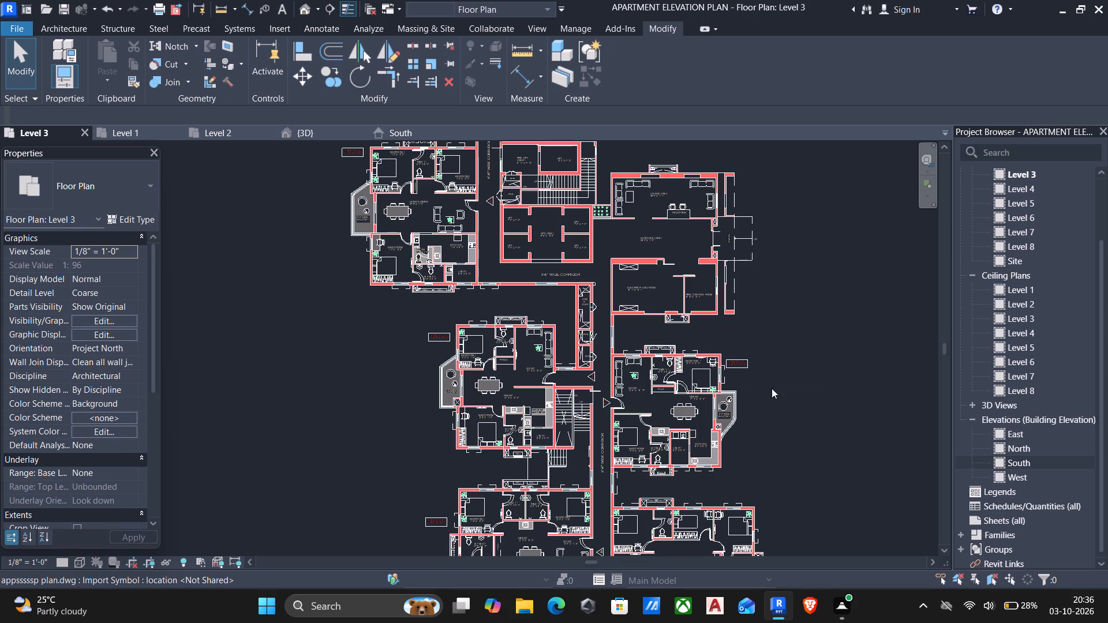
middle_click_drag(773, 361, 748, 321)
scroll(620, 320, "up", 8)
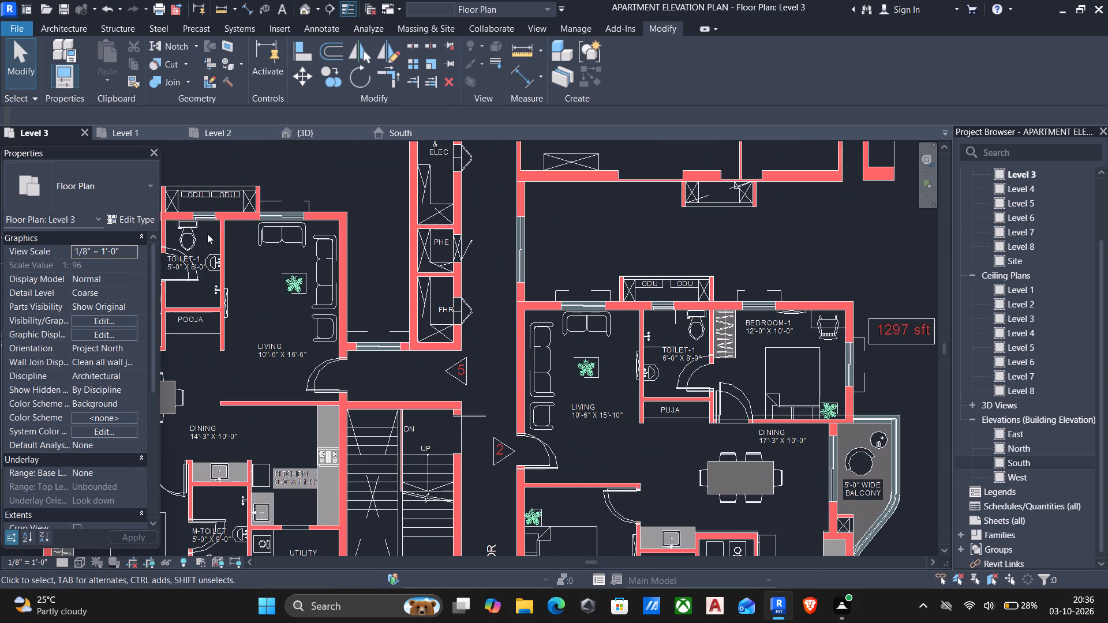
key("w")
key("n")
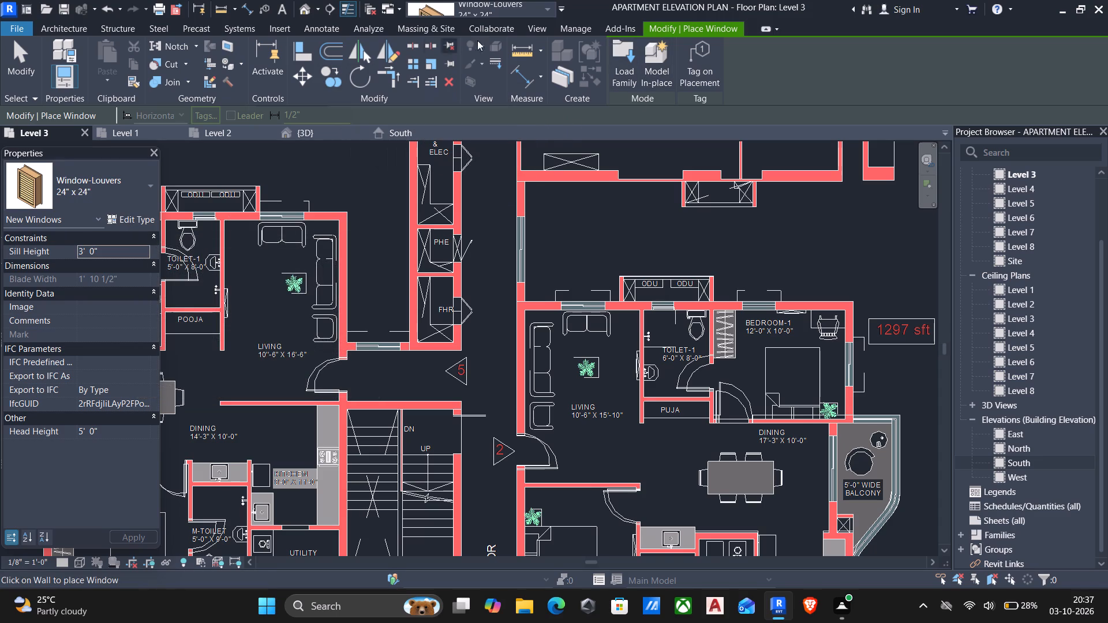
left_click(619, 55)
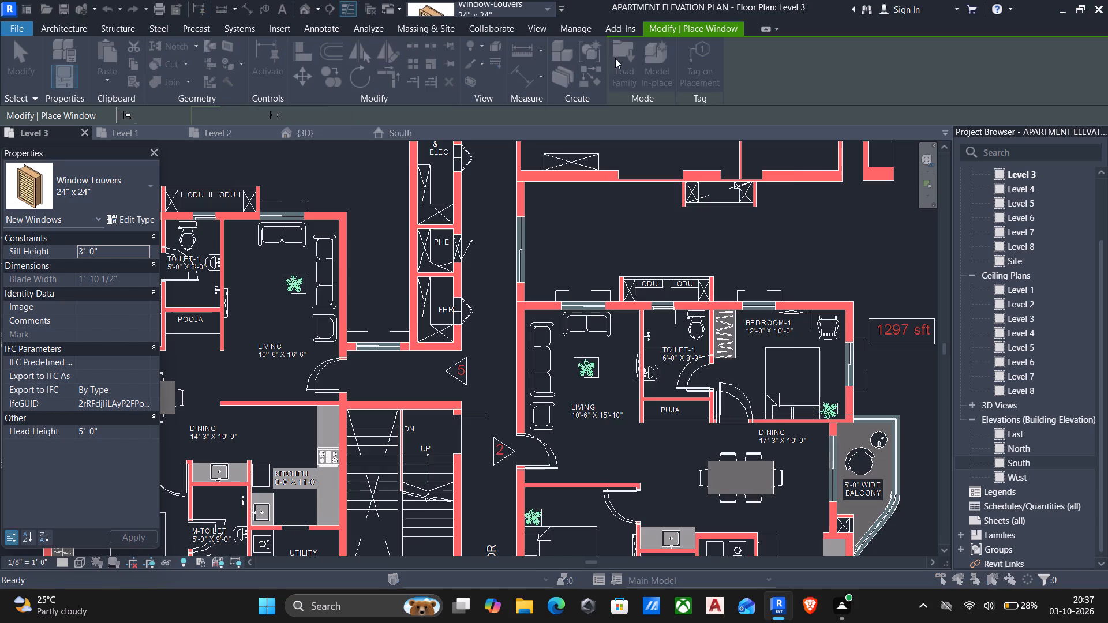
scroll(496, 265, "up", 7)
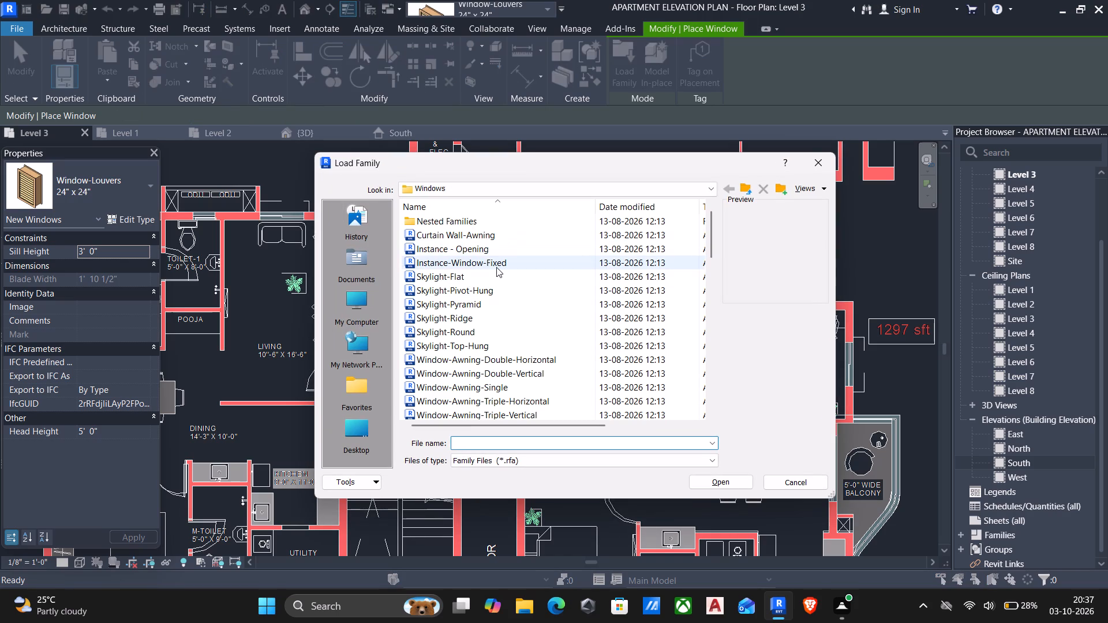
scroll(496, 267, "up", 1)
left_click(478, 235)
scroll(478, 235, "up", 1)
key("Down")
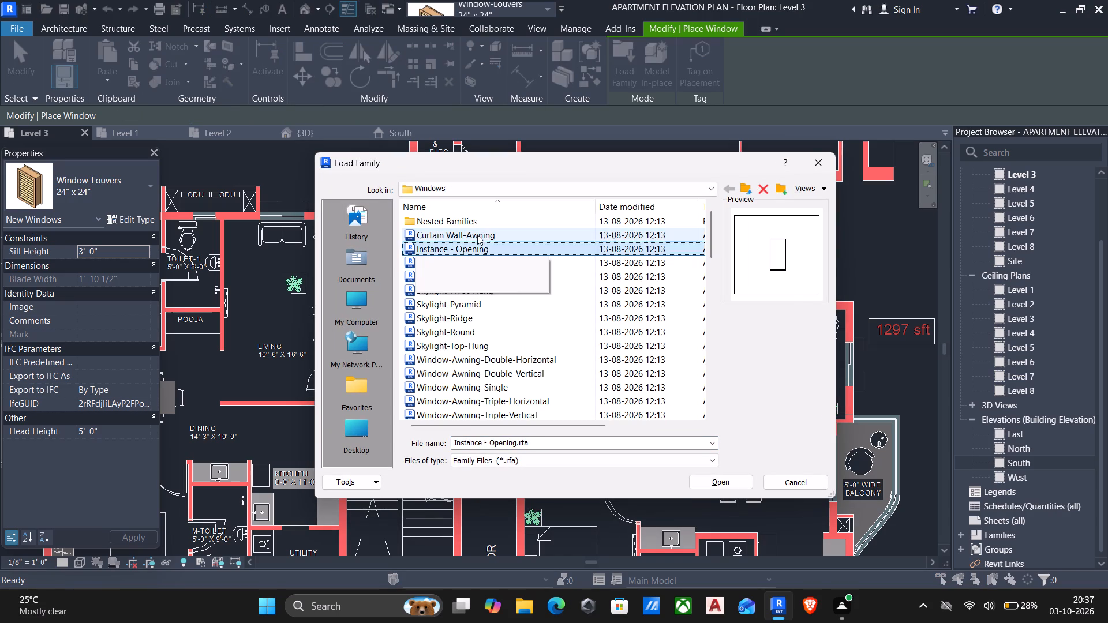
key("Down")
key("Down")
key("Down")
key("Down")
key("Down")
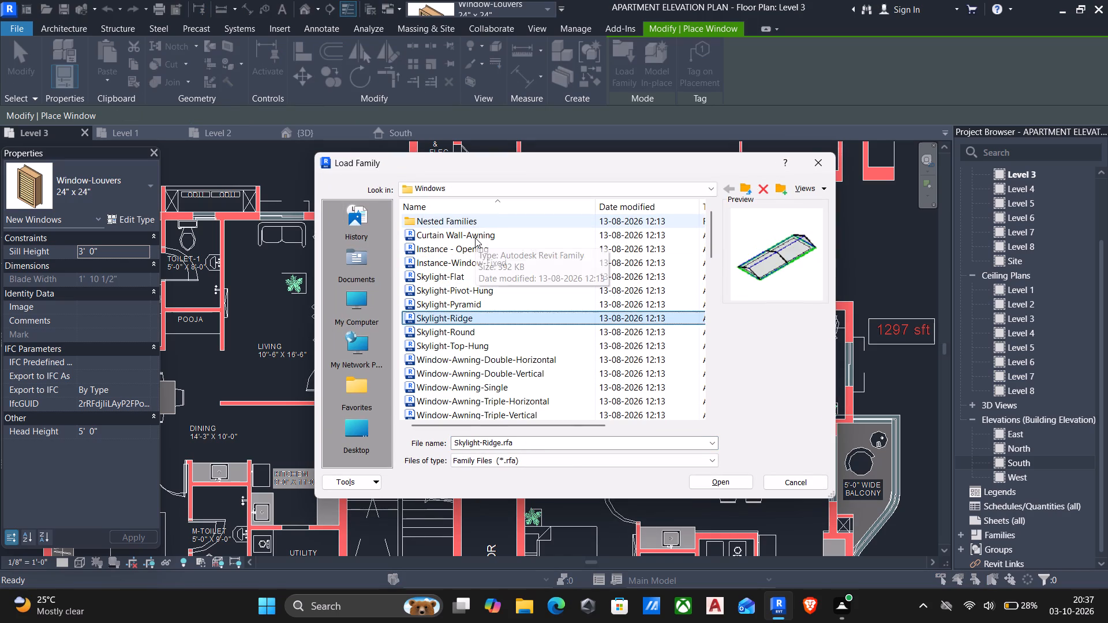
key("Down")
key("Down")
key("Down")
key("Down")
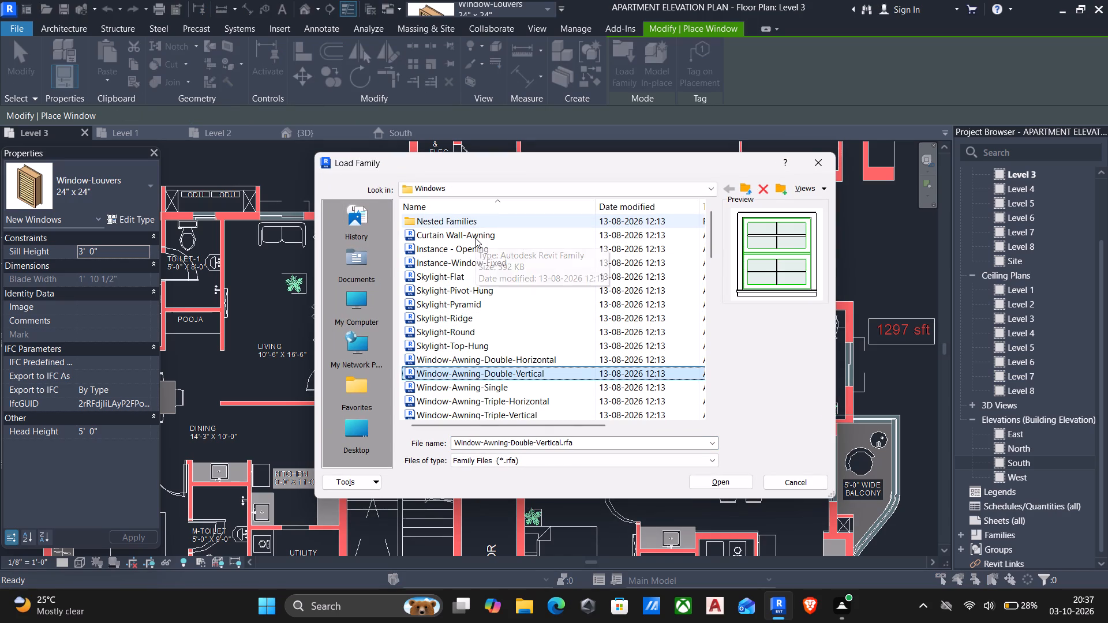
key("Down")
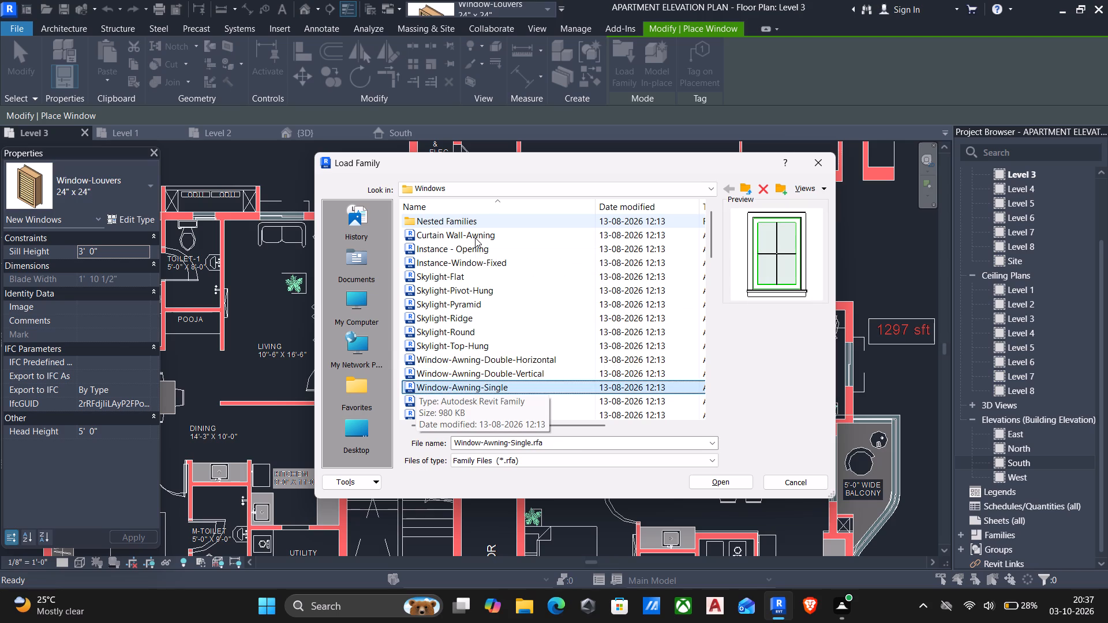
key("Down")
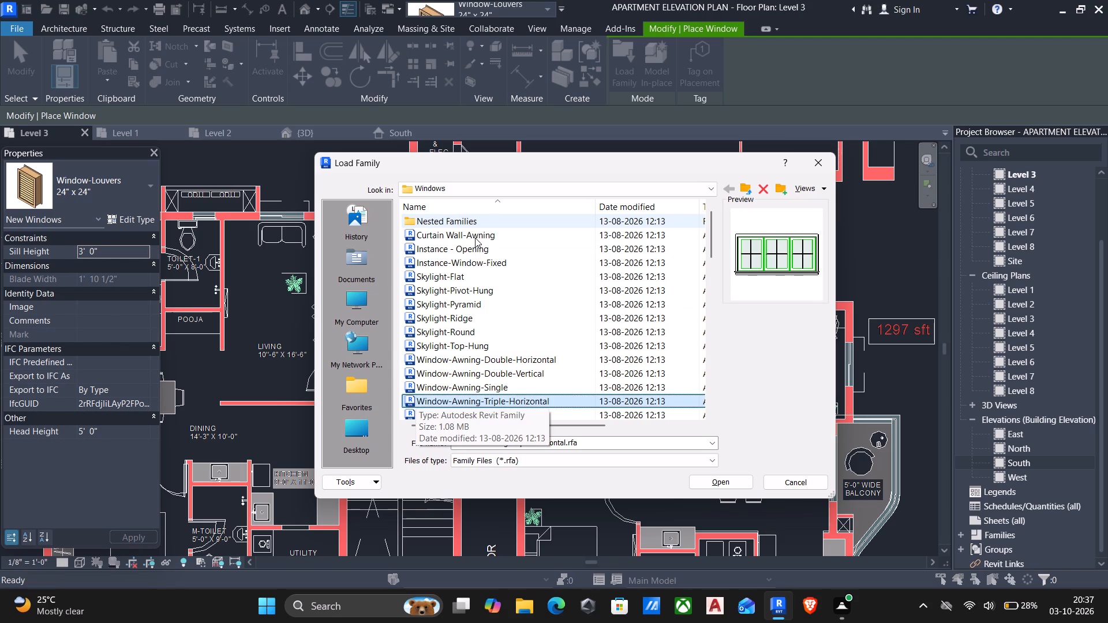
Load the Window-Awning-Single family with the 36" x 48" type.
key("Up")
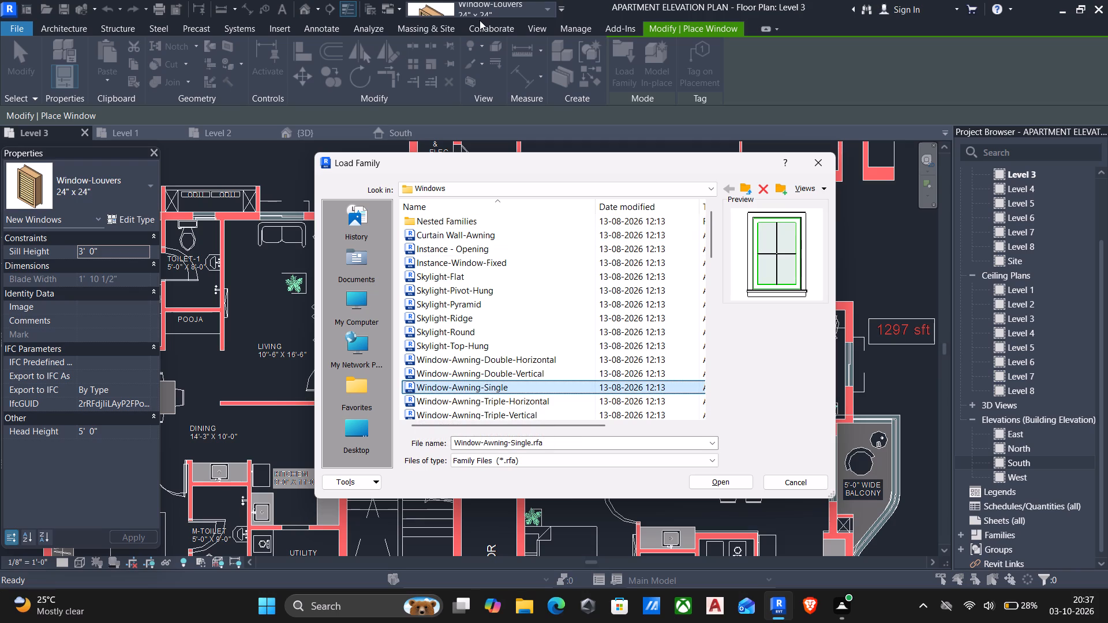
left_click(714, 481)
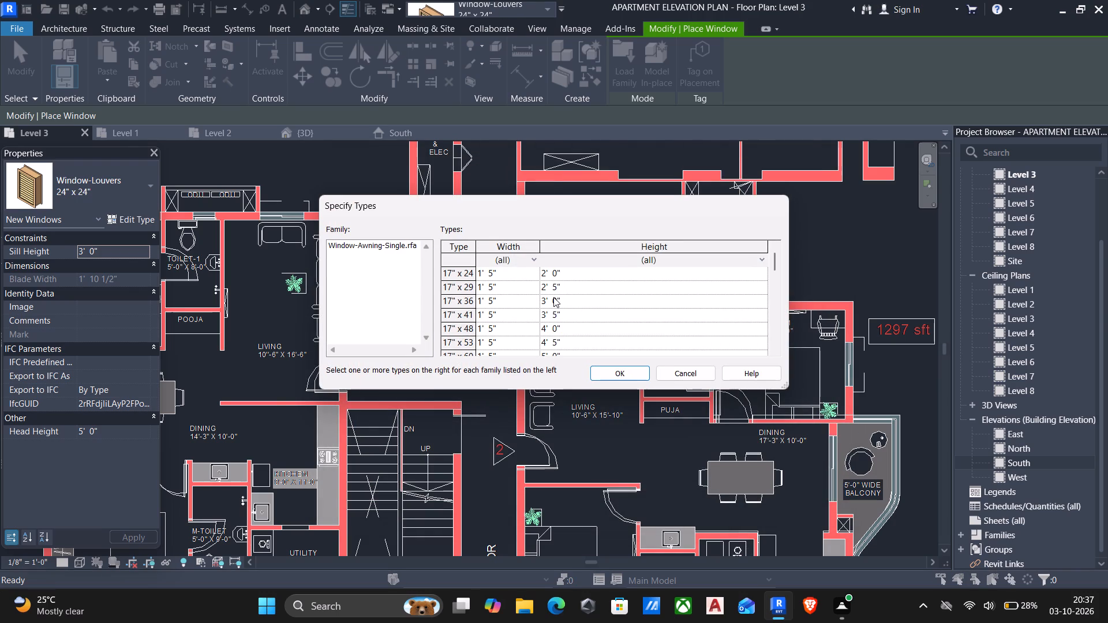
scroll(553, 297, "down", 3)
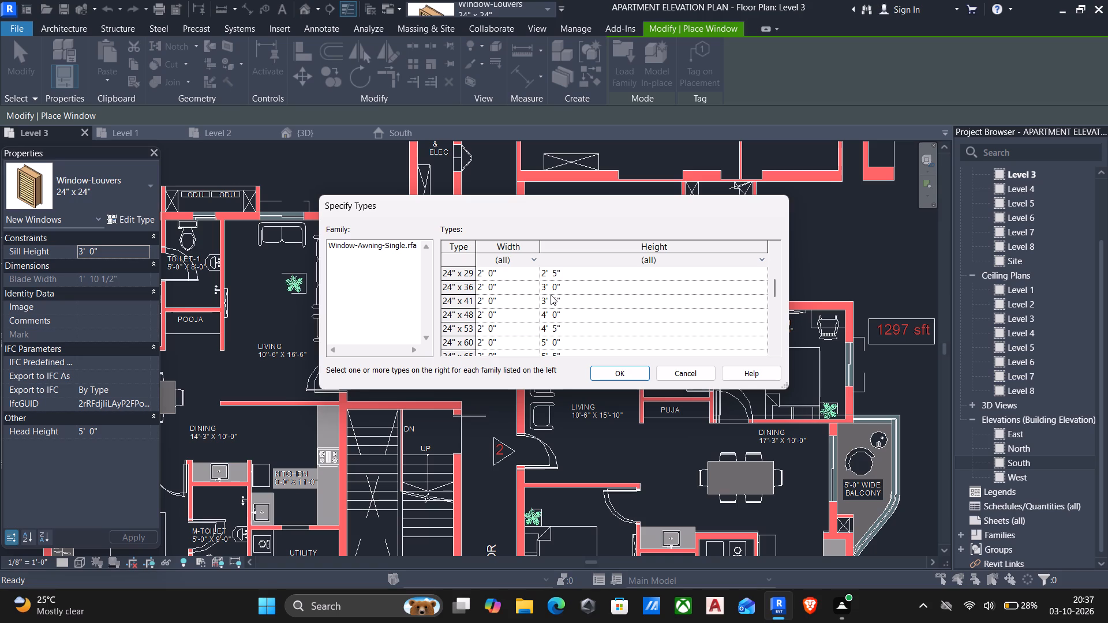
scroll(551, 295, "down", 3)
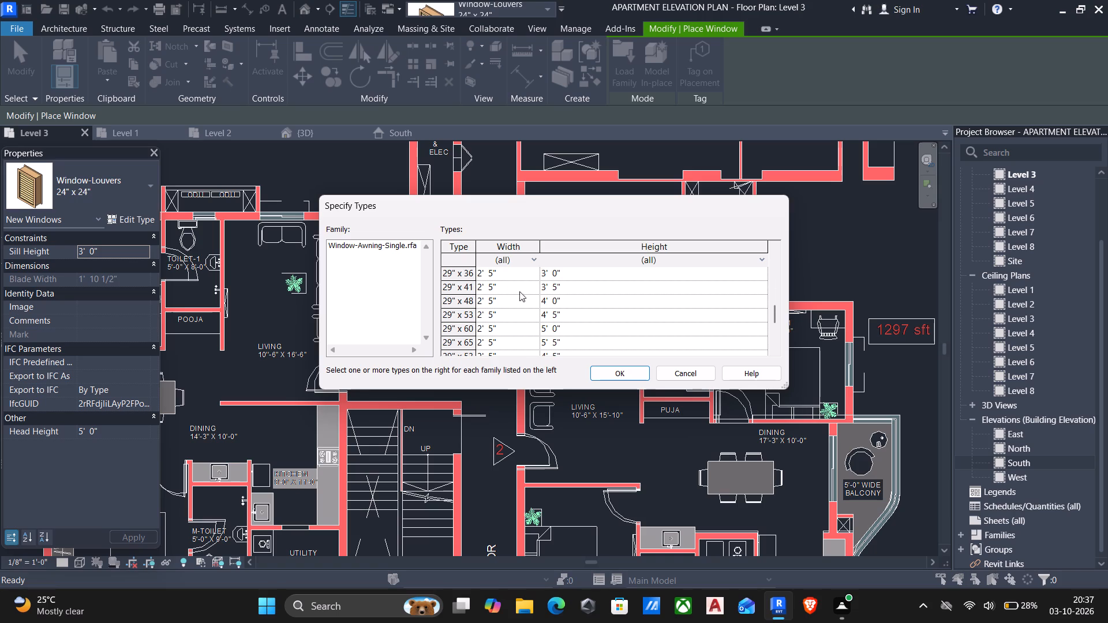
scroll(541, 302, "down", 4)
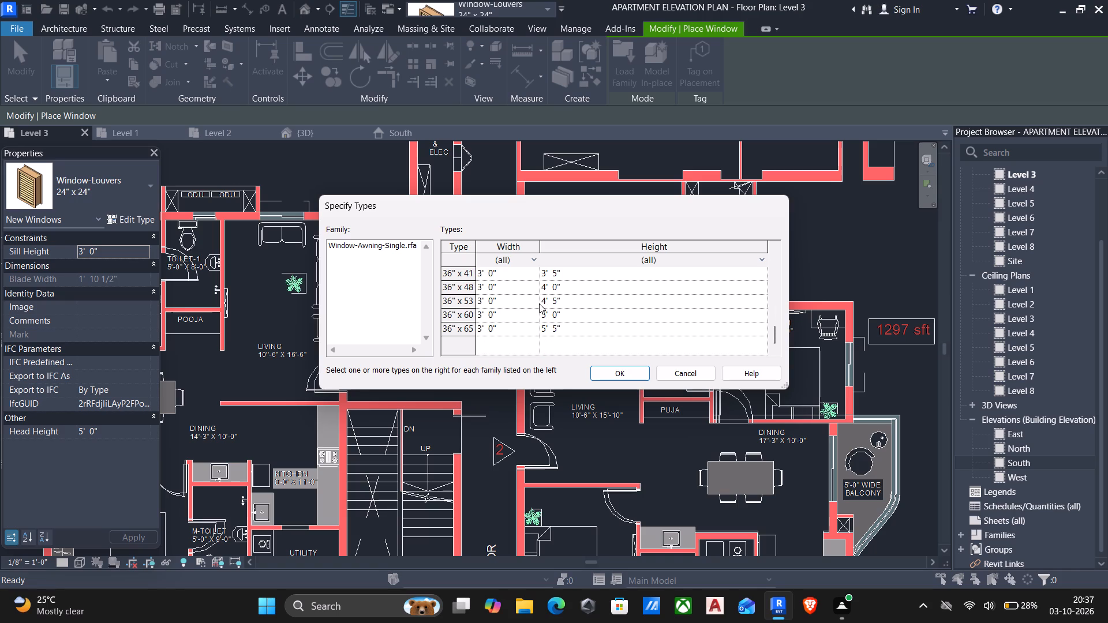
left_click(491, 289)
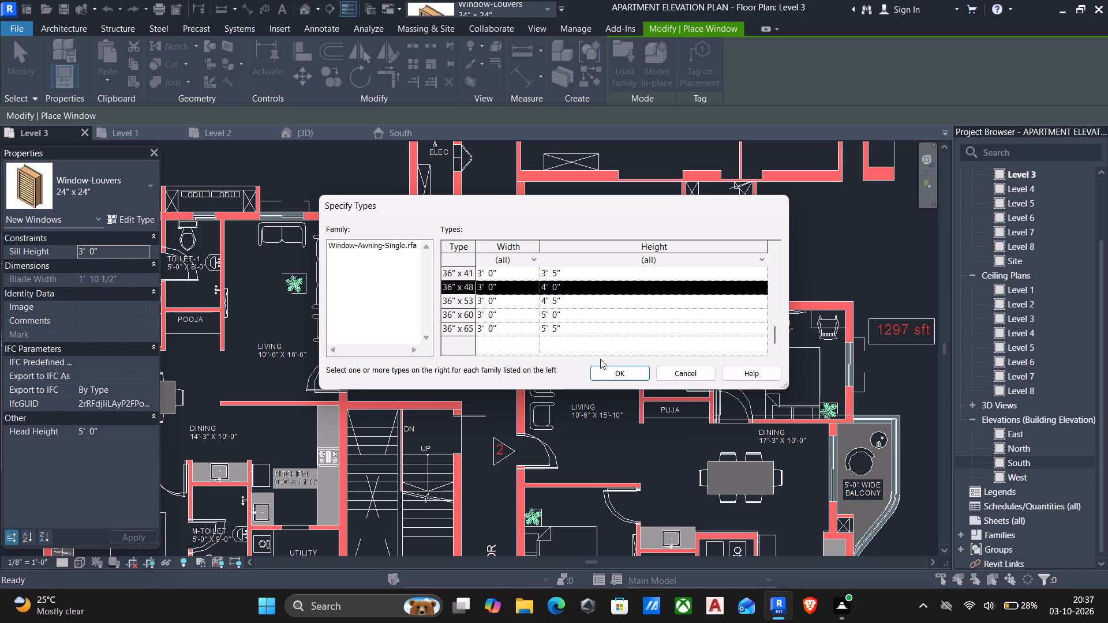
left_click(600, 373)
Place a 36" x 48" Window-Awning-Single in the 11'-0" x 13'-6" M-Bedroom's exterior wall, about 2' 6" from the corner beside the 5'-6" wide balcony.
scroll(546, 309, "down", 2)
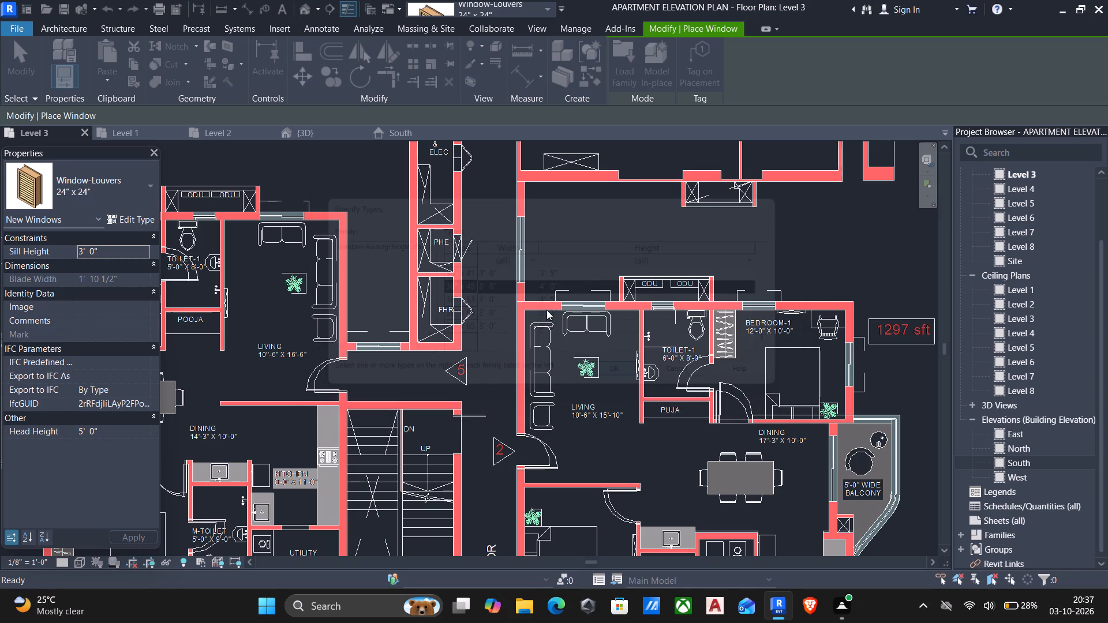
scroll(546, 310, "down", 2)
middle_click_drag(383, 265, 383, 265)
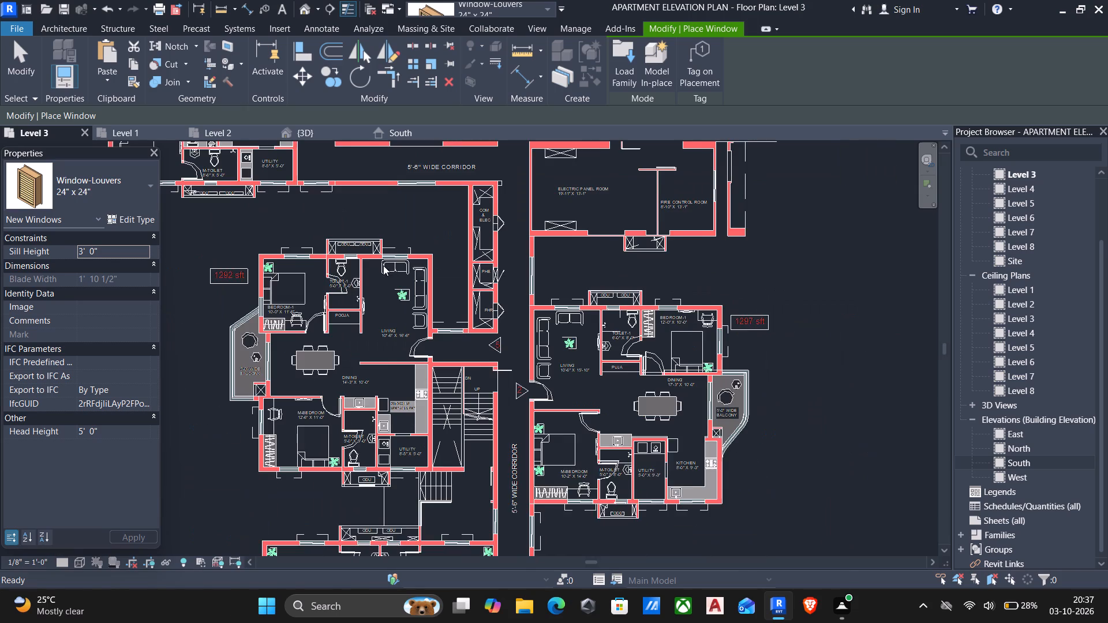
middle_click_drag(383, 265, 519, 295)
middle_click_drag(451, 262, 451, 265)
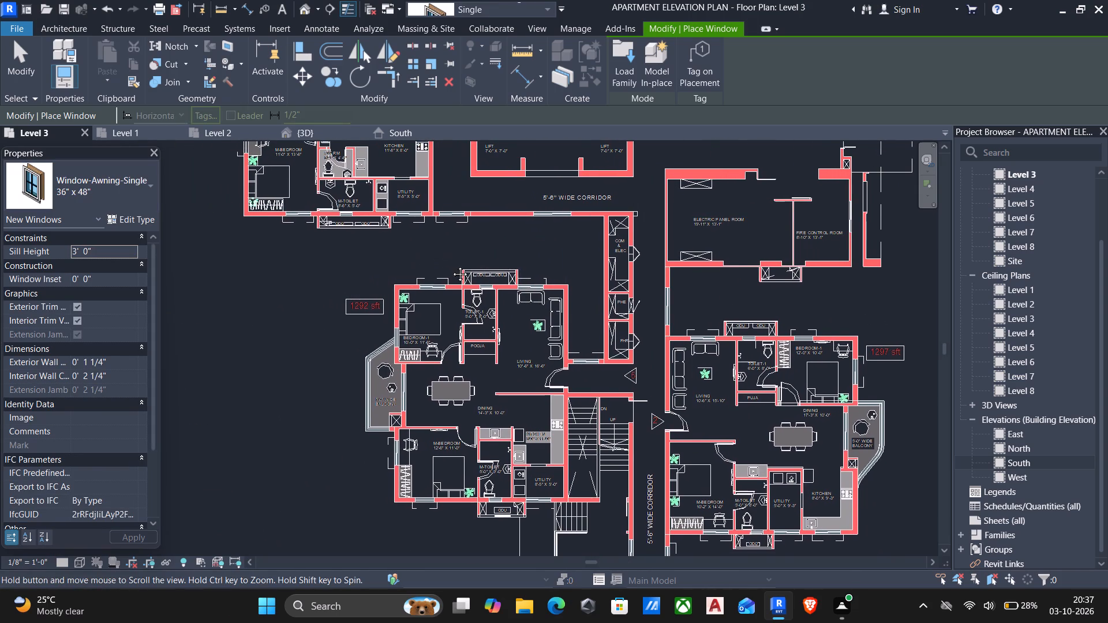
middle_click_drag(451, 265, 603, 377)
scroll(575, 335, "up", 1)
middle_click_drag(575, 336, 584, 352)
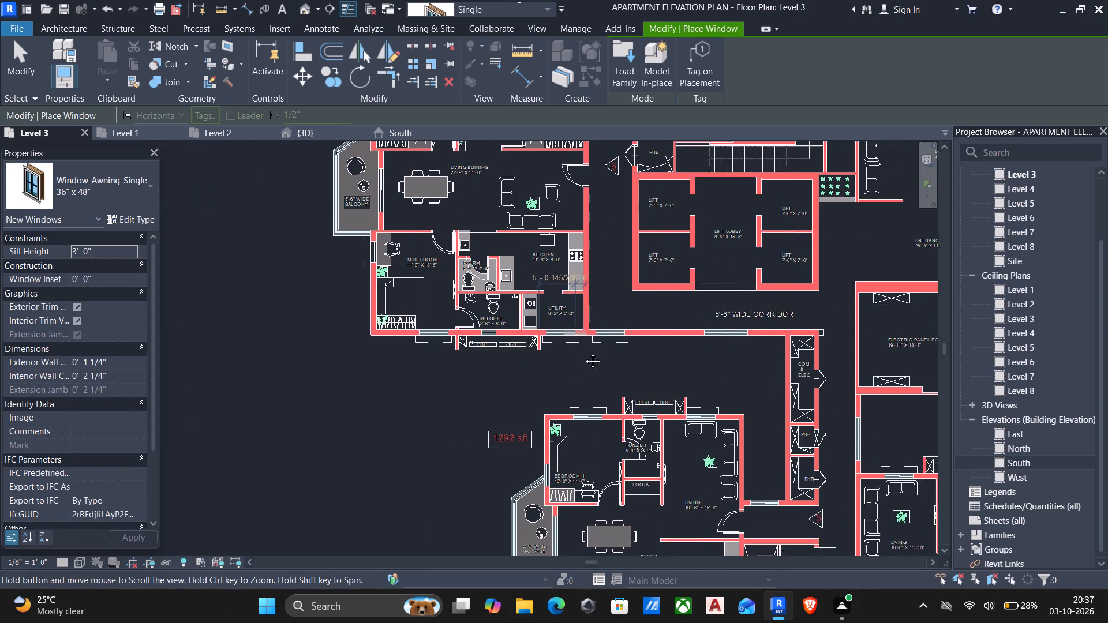
middle_click_drag(584, 352, 607, 381)
scroll(406, 286, "up", 5)
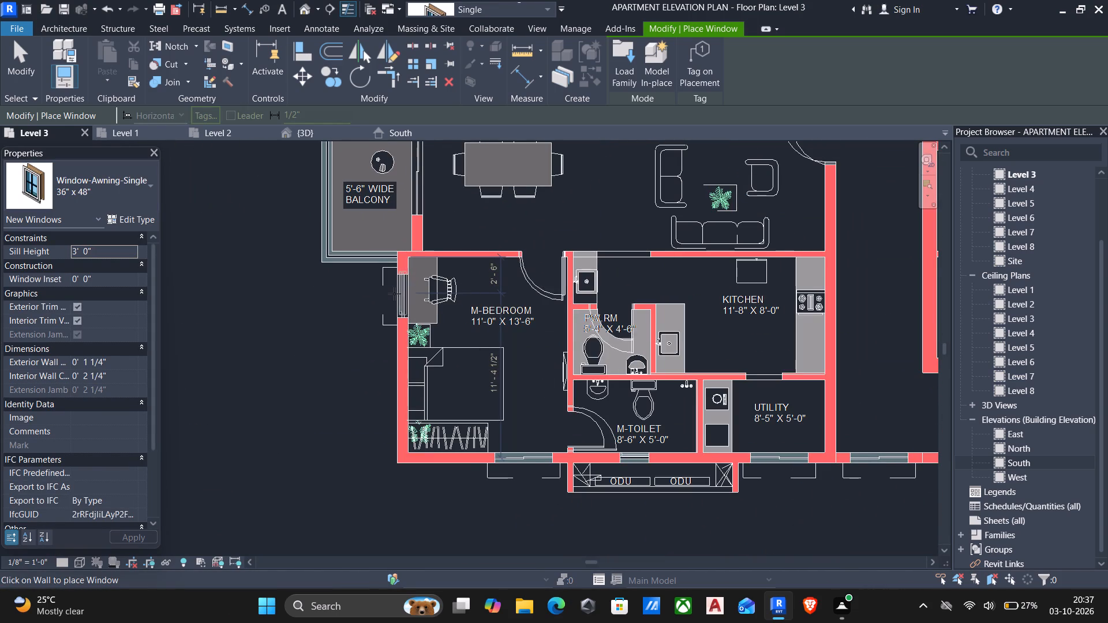
left_click(395, 295)
scroll(383, 306, "down", 5)
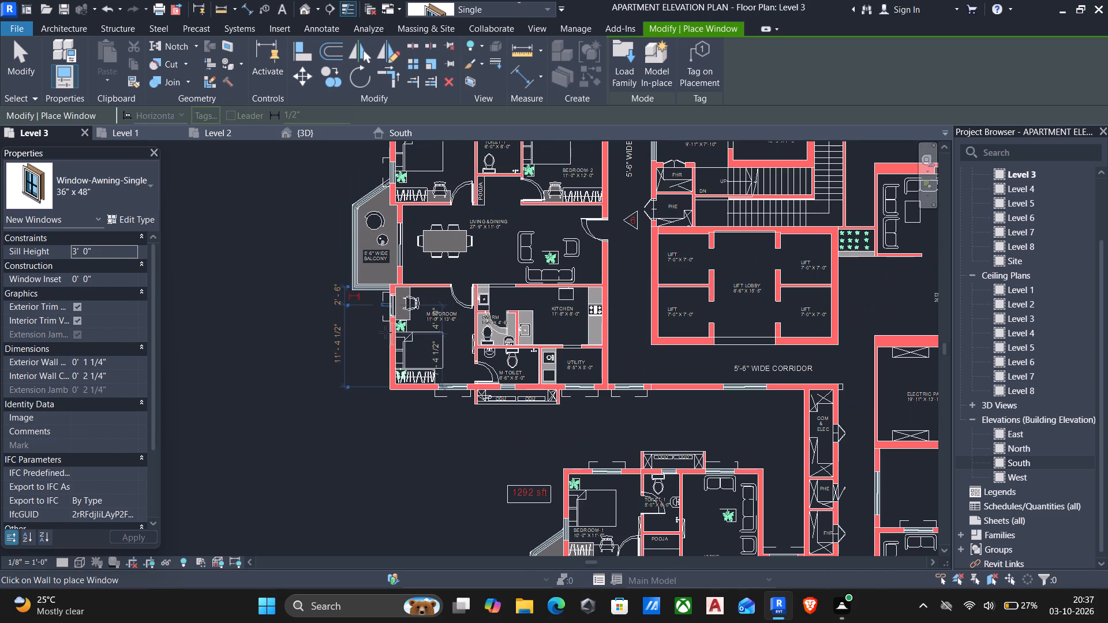
scroll(385, 333, "down", 8)
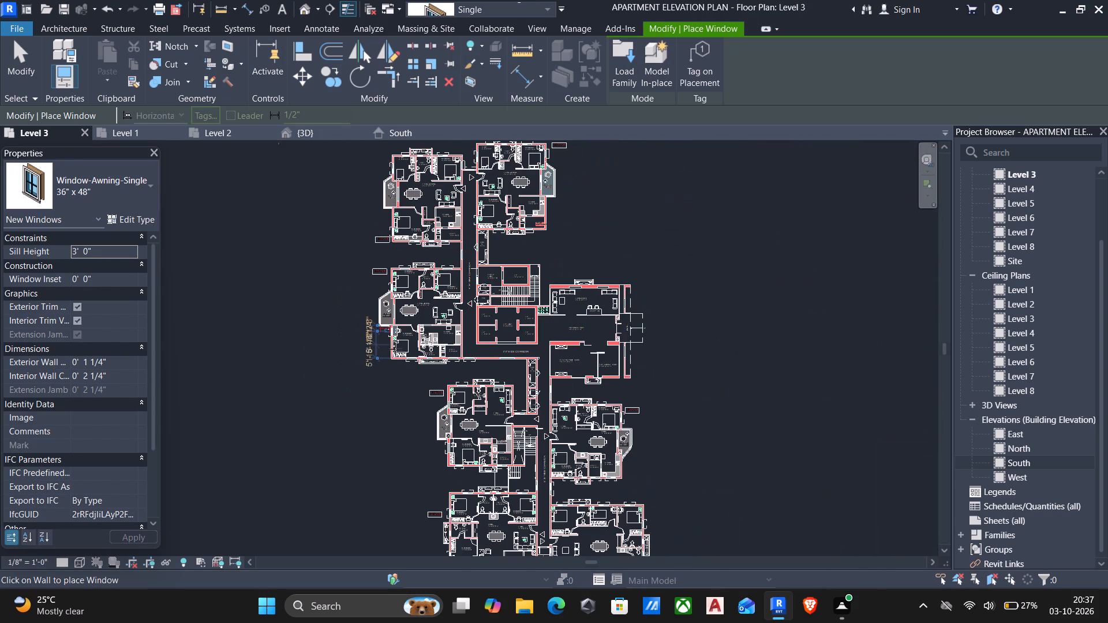
scroll(395, 349, "down", 2)
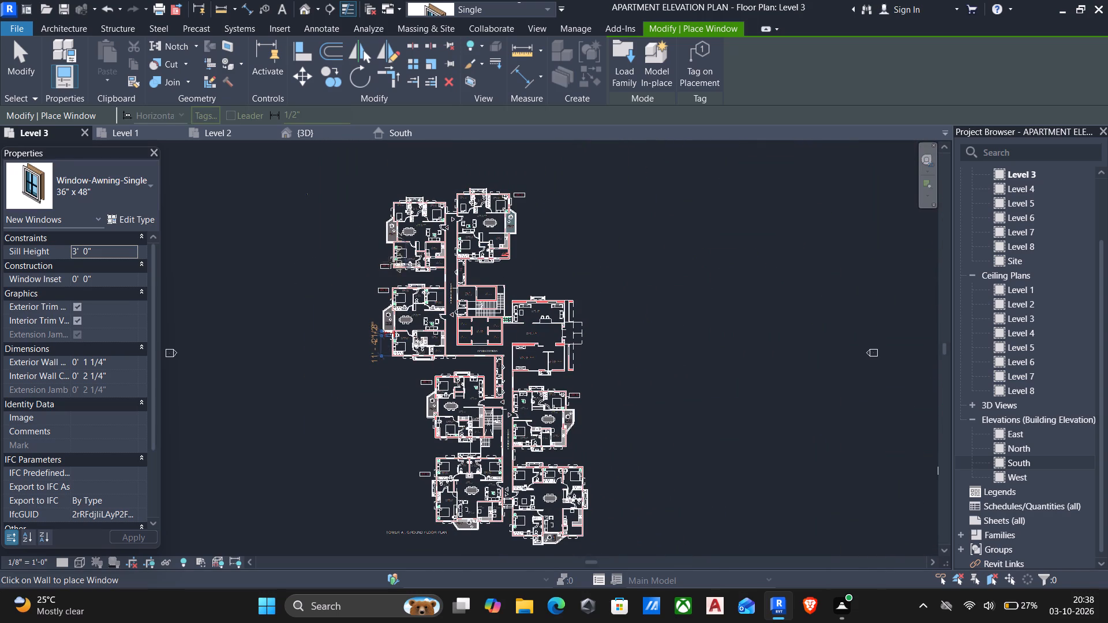
key("Escape")
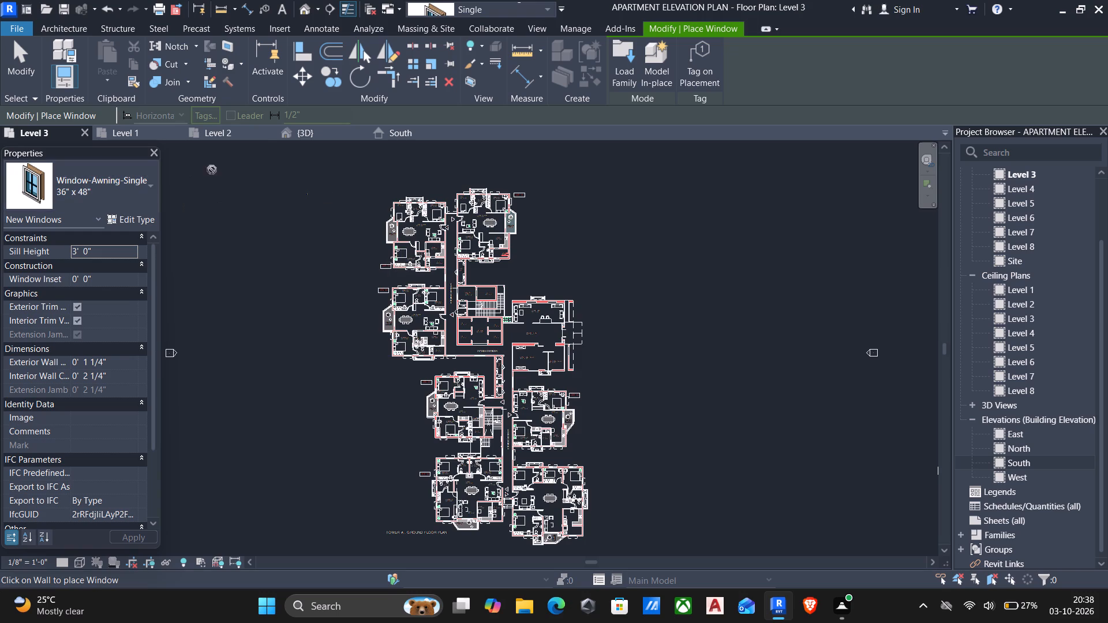
Find the newly placed 36" x 48" awning window on the exterior wall in the 3D view and select it to check its properties.
scroll(381, 241, "down", 1)
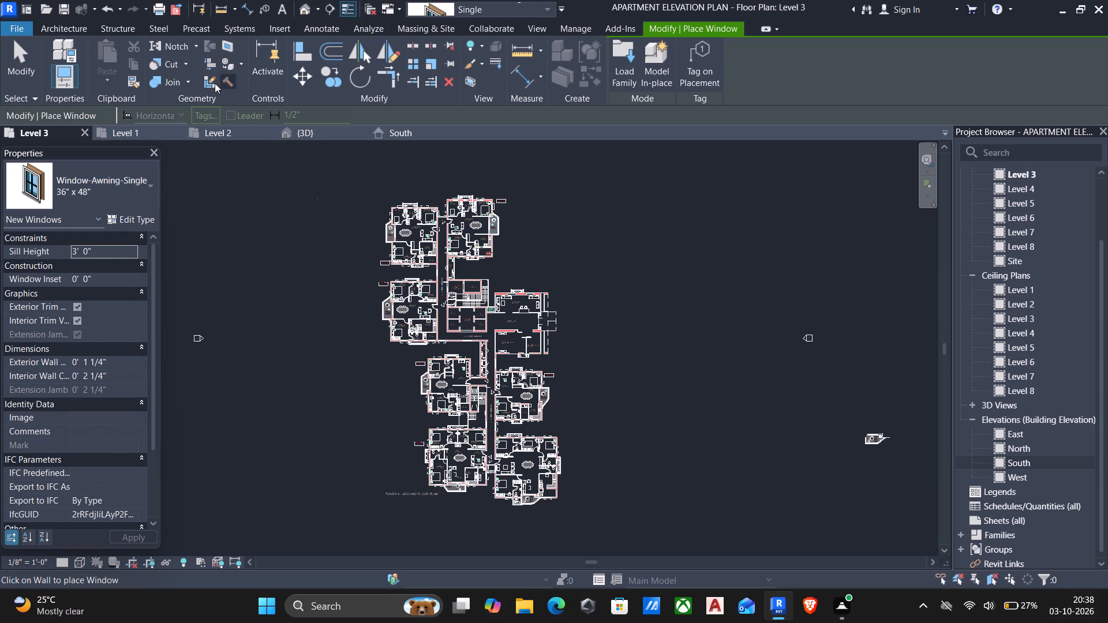
left_click(312, 136)
key("Escape")
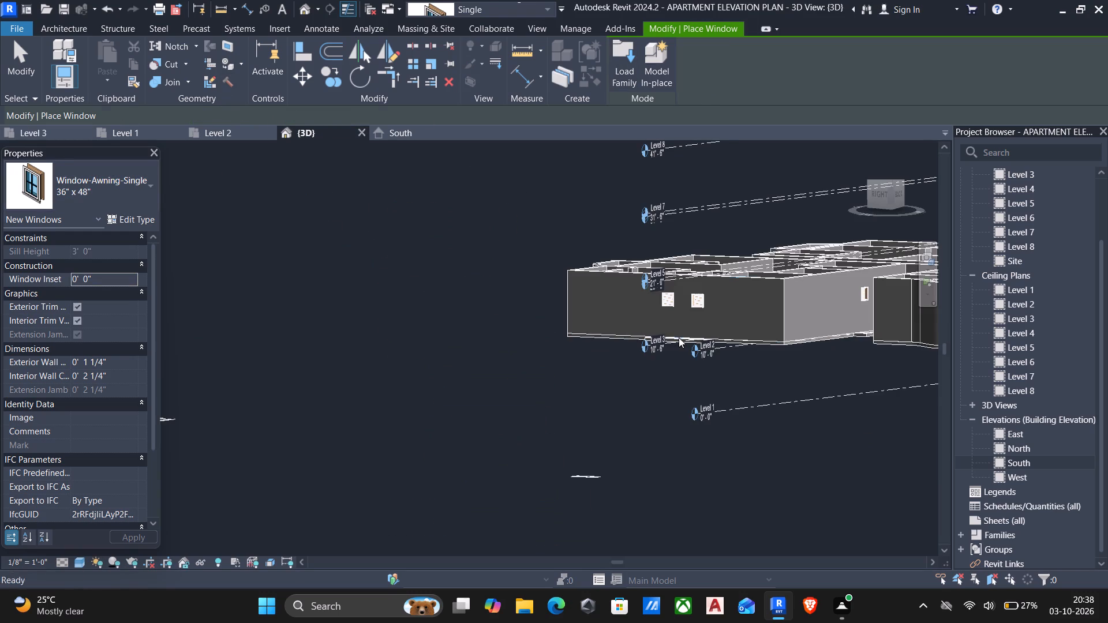
scroll(697, 332, "up", 4)
middle_click_drag(699, 330, 385, 336)
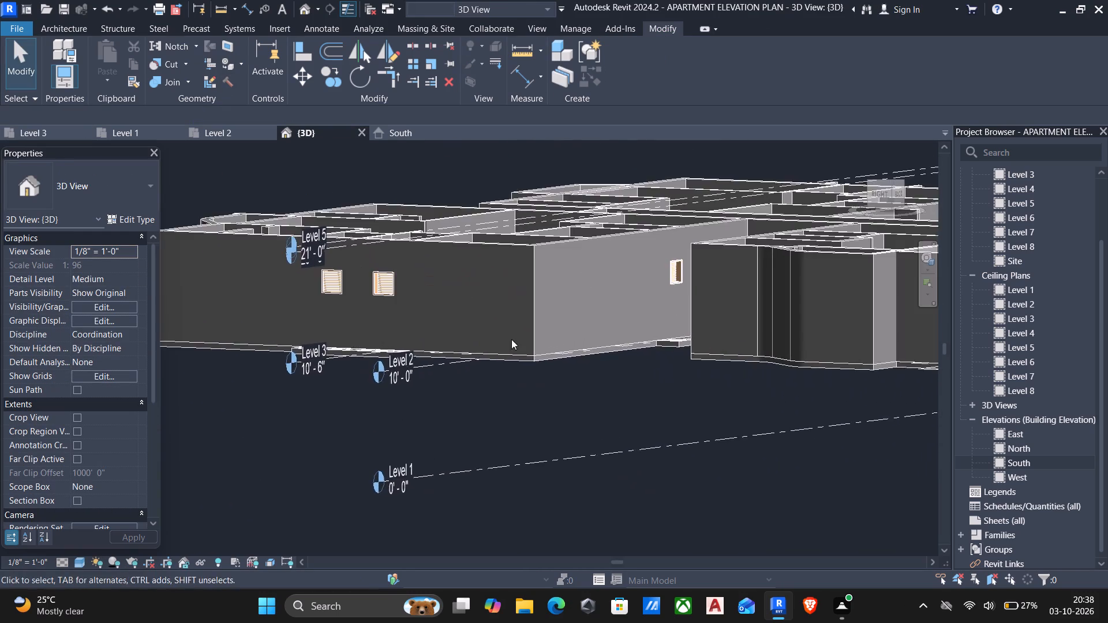
scroll(522, 343, "down", 3)
middle_click_drag(712, 361, 620, 382)
middle_click_drag(750, 386, 742, 392, "shift")
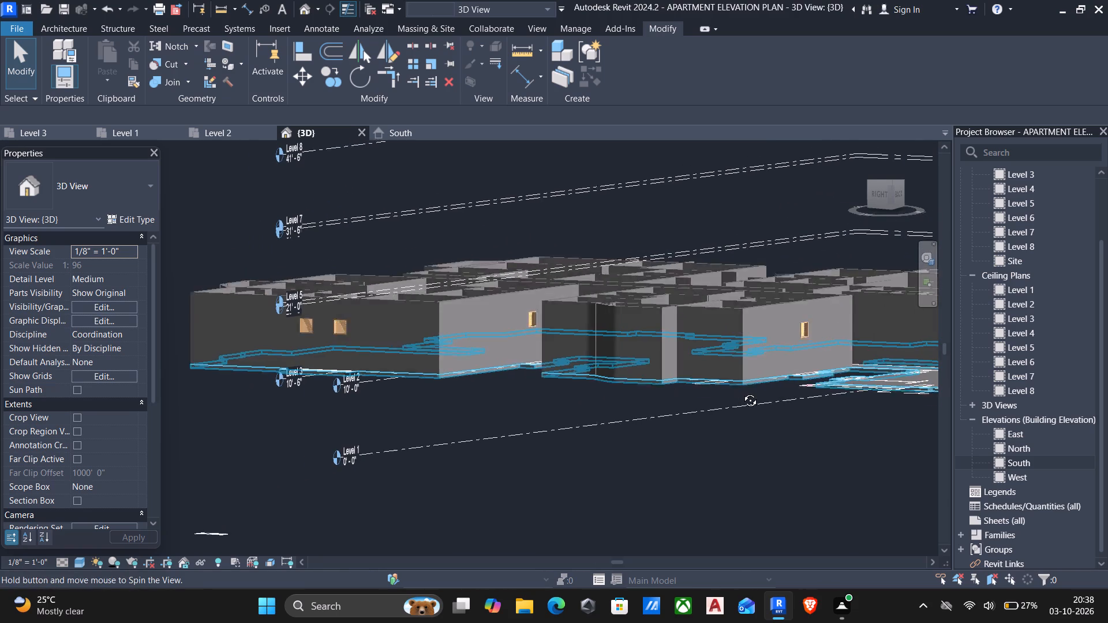
middle_click_drag(742, 392, 666, 401, "shift")
scroll(659, 408, "down", 5)
middle_click_drag(699, 430, 687, 434)
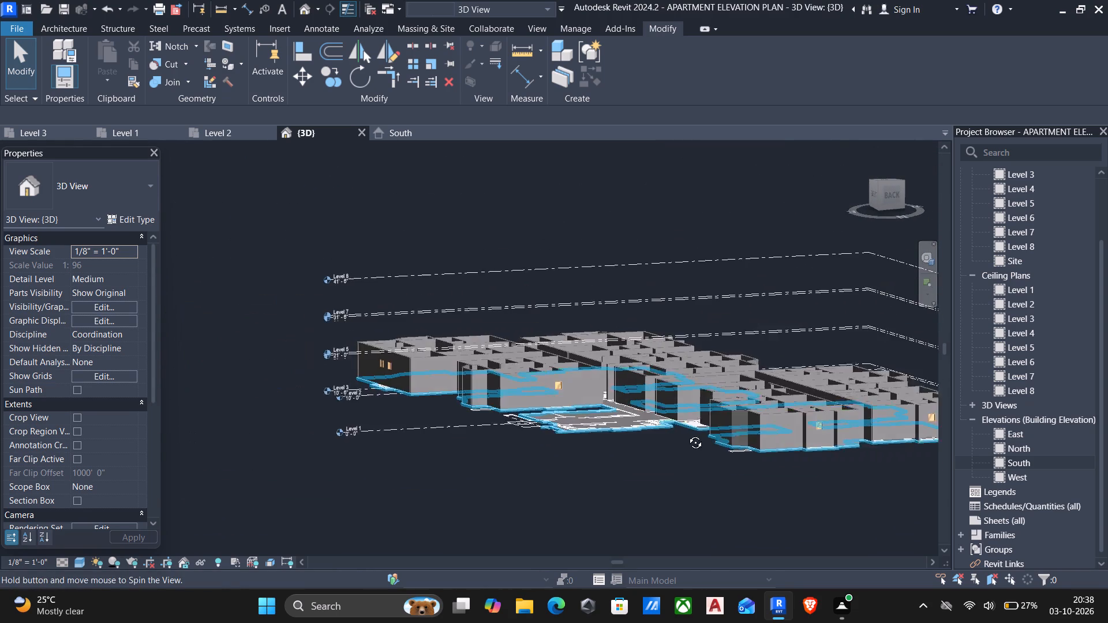
middle_click_drag(687, 434, 668, 436)
scroll(771, 466, "up", 4)
middle_click_drag(775, 468, 705, 471, "shift")
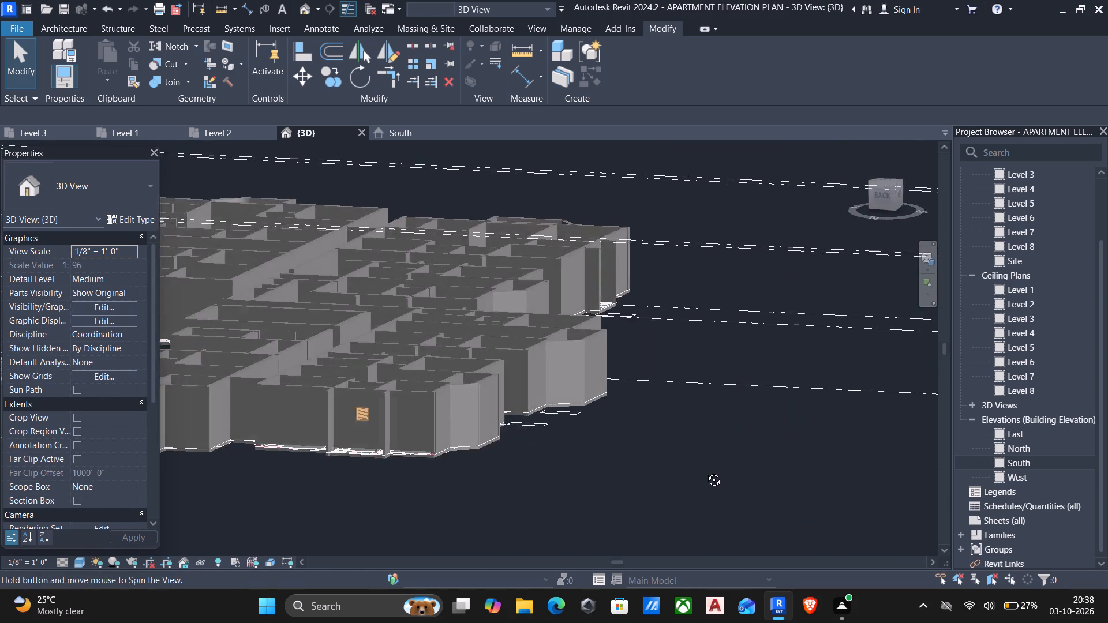
middle_click_drag(705, 471, 703, 471, "shift")
scroll(706, 467, "down", 3)
middle_click_drag(728, 450, 564, 452)
scroll(354, 434, "up", 4)
scroll(267, 327, "up", 4)
middle_click_drag(267, 328, 436, 370)
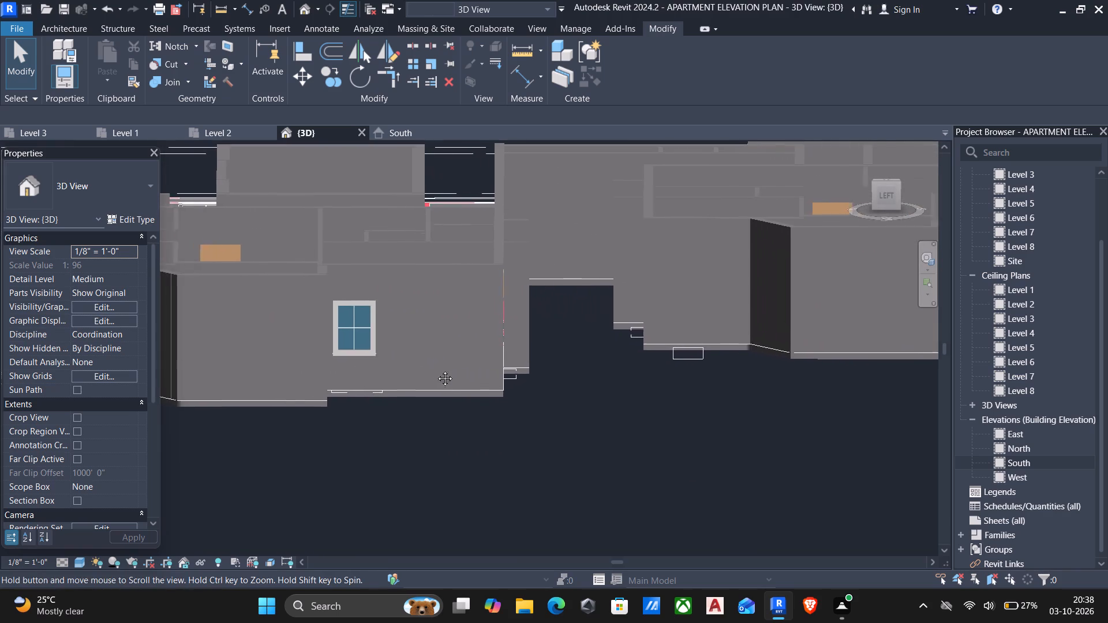
middle_click_drag(436, 370, 438, 370)
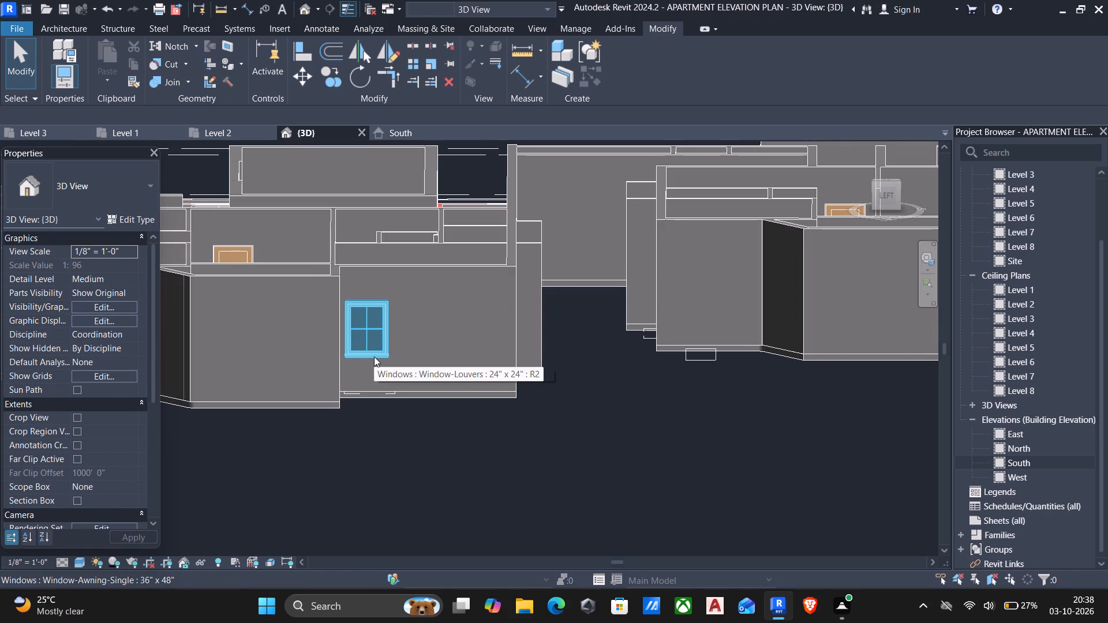
left_click(374, 356)
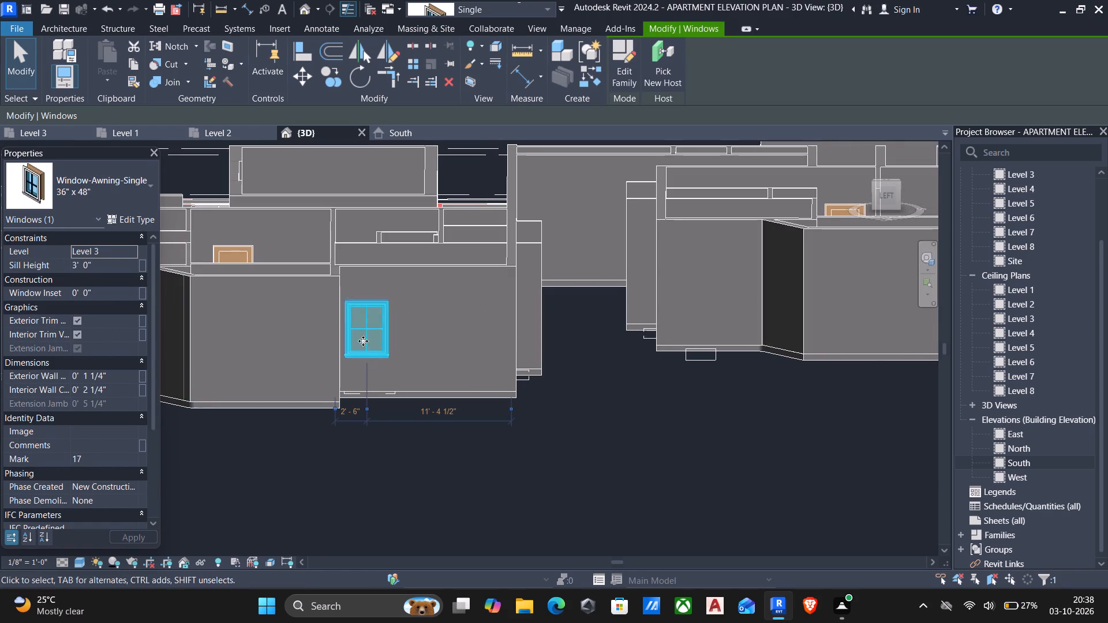
Deselect the awning window and examine the exterior walls and placed windows from an angled 3D view.
scroll(363, 341, "down", 4)
key("Escape")
scroll(375, 363, "down", 3)
middle_click_drag(377, 397, 400, 399, "shift")
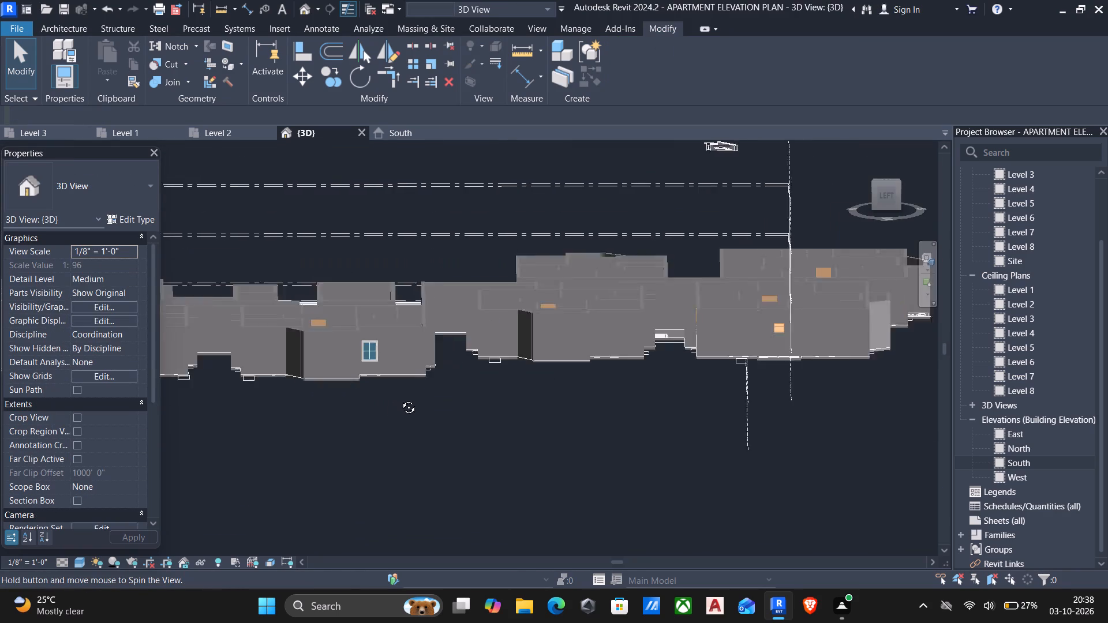
middle_click_drag(400, 399, 404, 396, "shift")
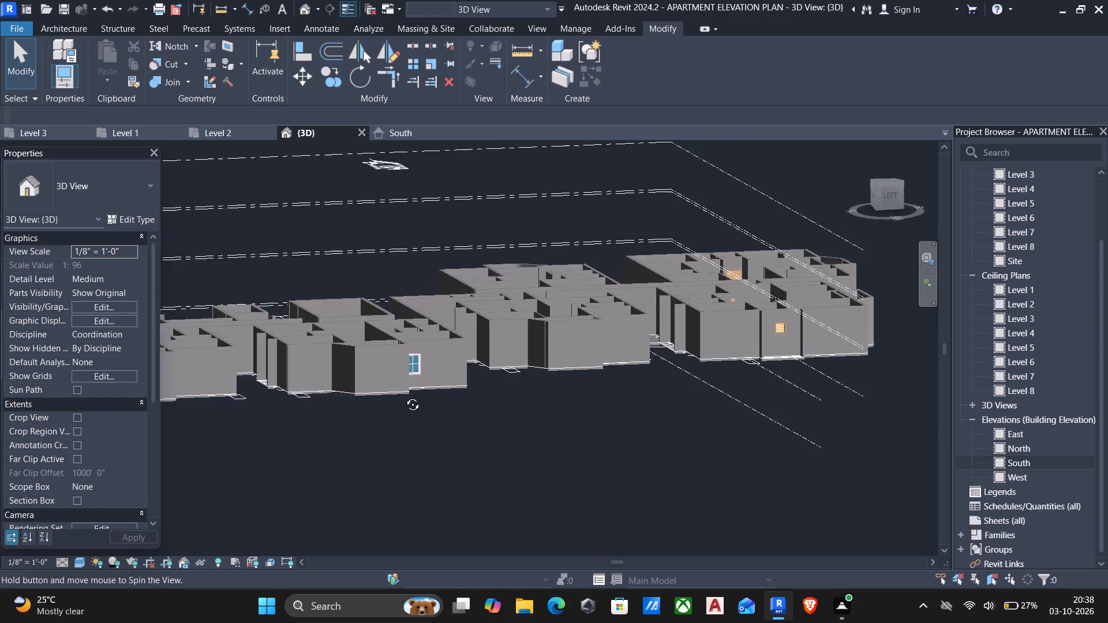
middle_click_drag(404, 396, 410, 411, "shift")
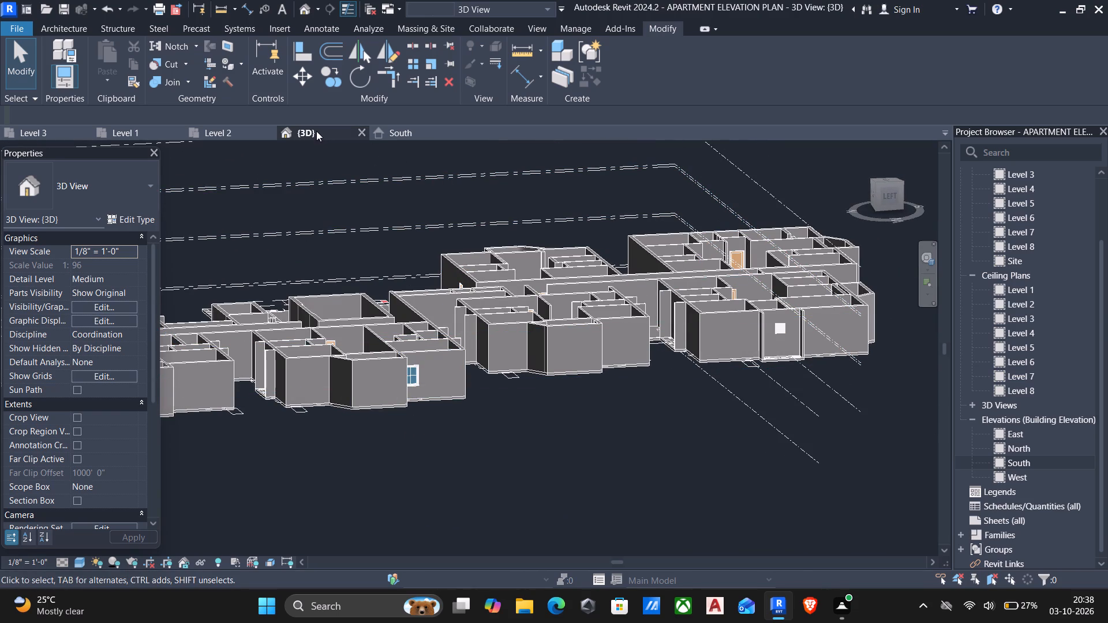
In the Level 3 plan, place a 36" x 48" Window-Awning-Single in the 9'-0" x 10'-0" Study's exterior wall, about 1' 9" from the ODU wall.
left_click(54, 127)
scroll(396, 297, "up", 4)
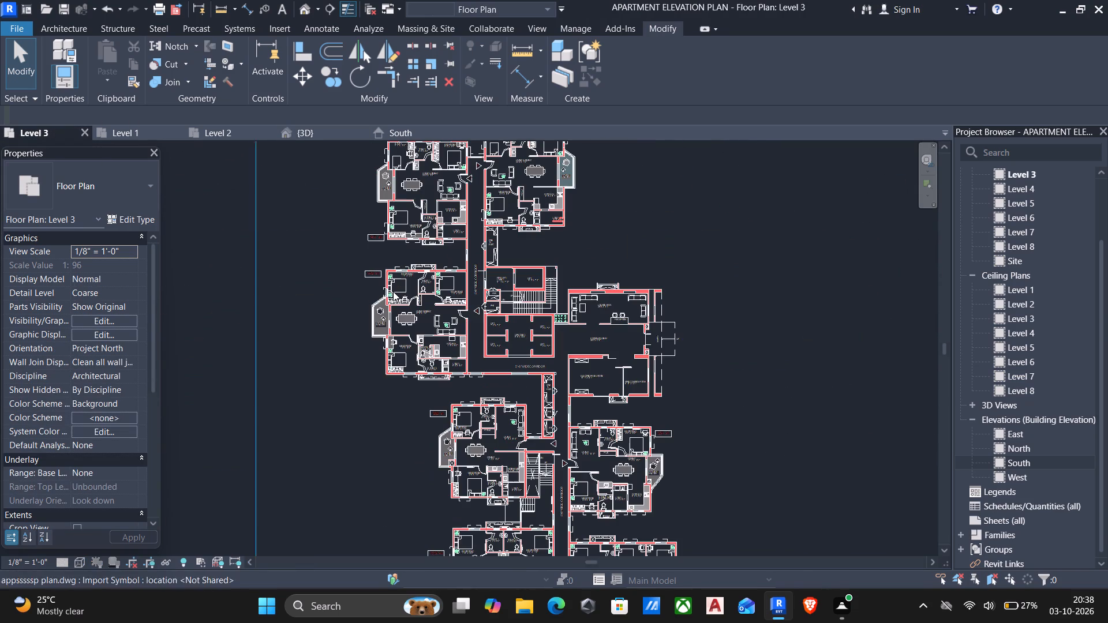
key("w")
key("n")
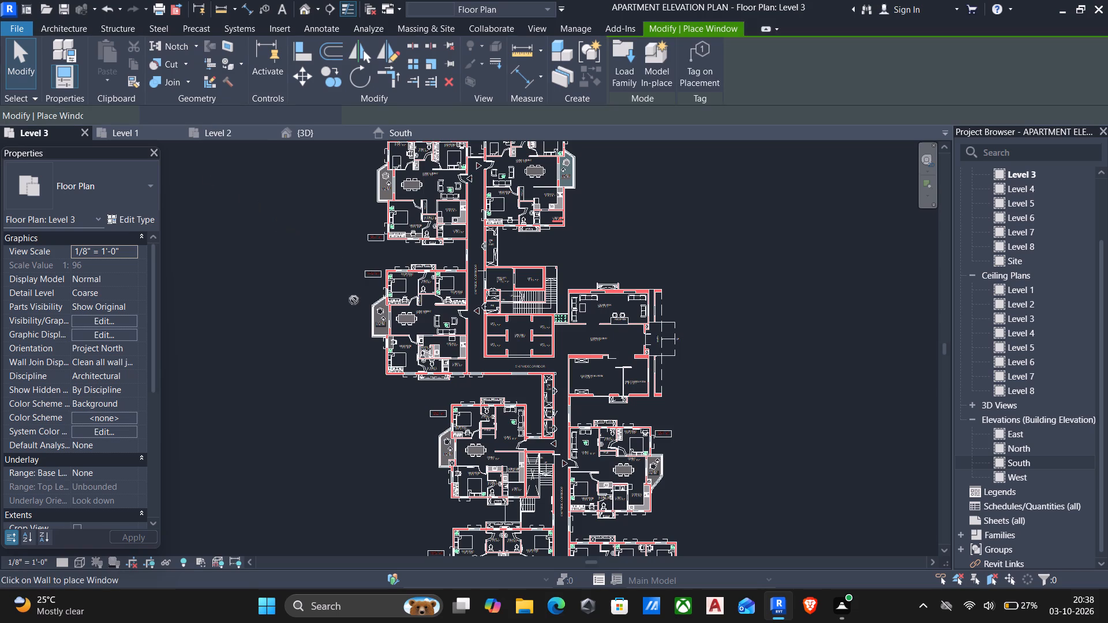
scroll(390, 334, "up", 7)
scroll(371, 388, "up", 3)
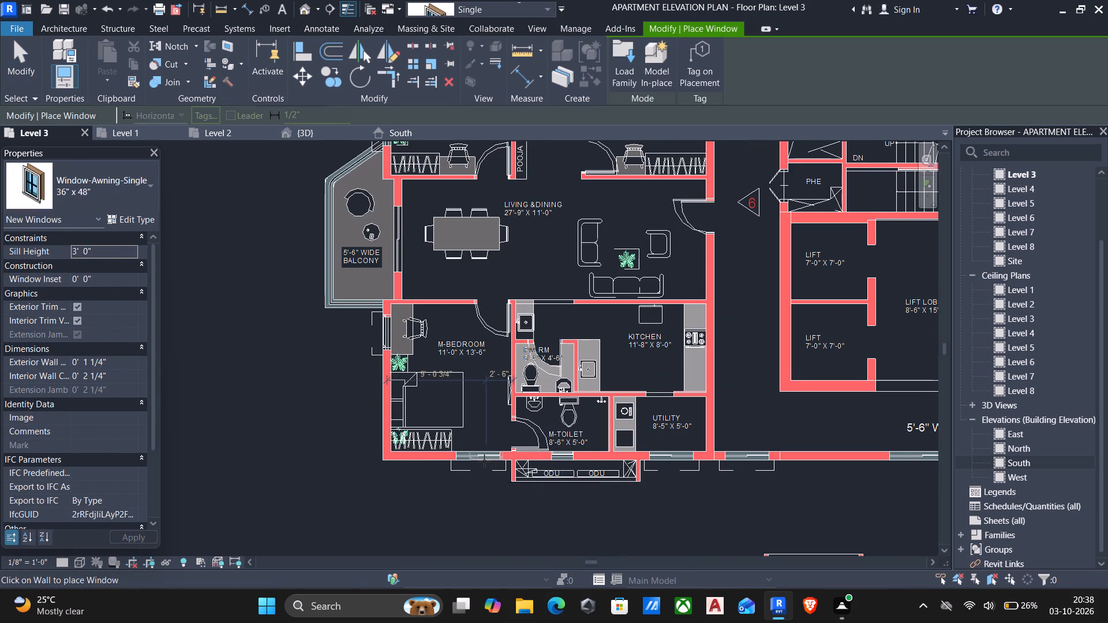
middle_click_drag(484, 461, 465, 501)
middle_click_drag(476, 387, 470, 441)
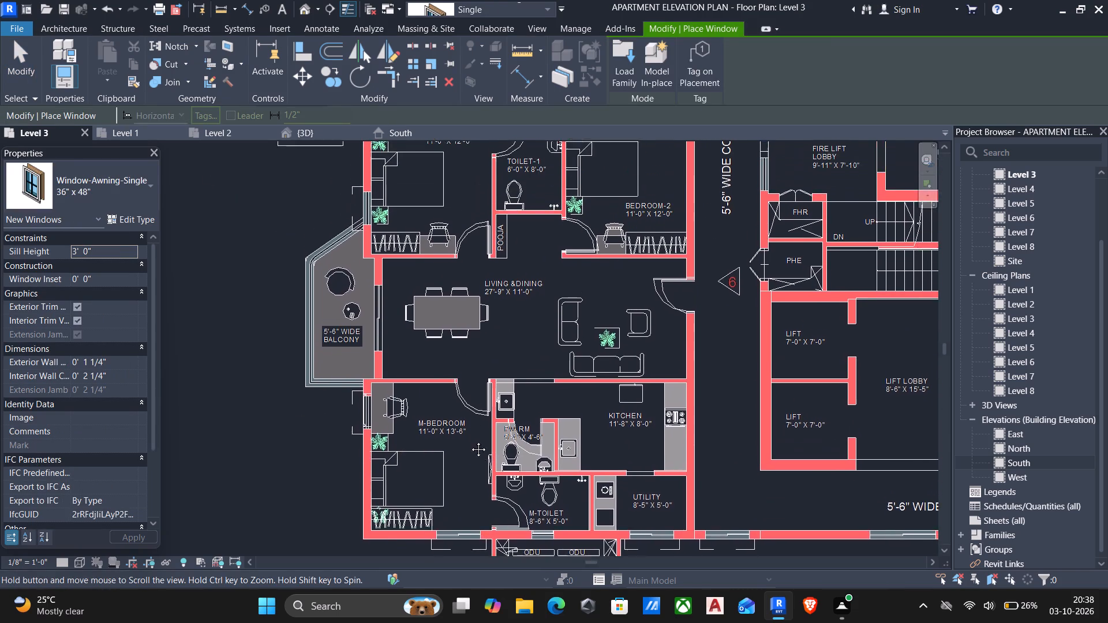
middle_click_drag(470, 441, 472, 476)
scroll(474, 467, "down", 4)
scroll(488, 389, "down", 4)
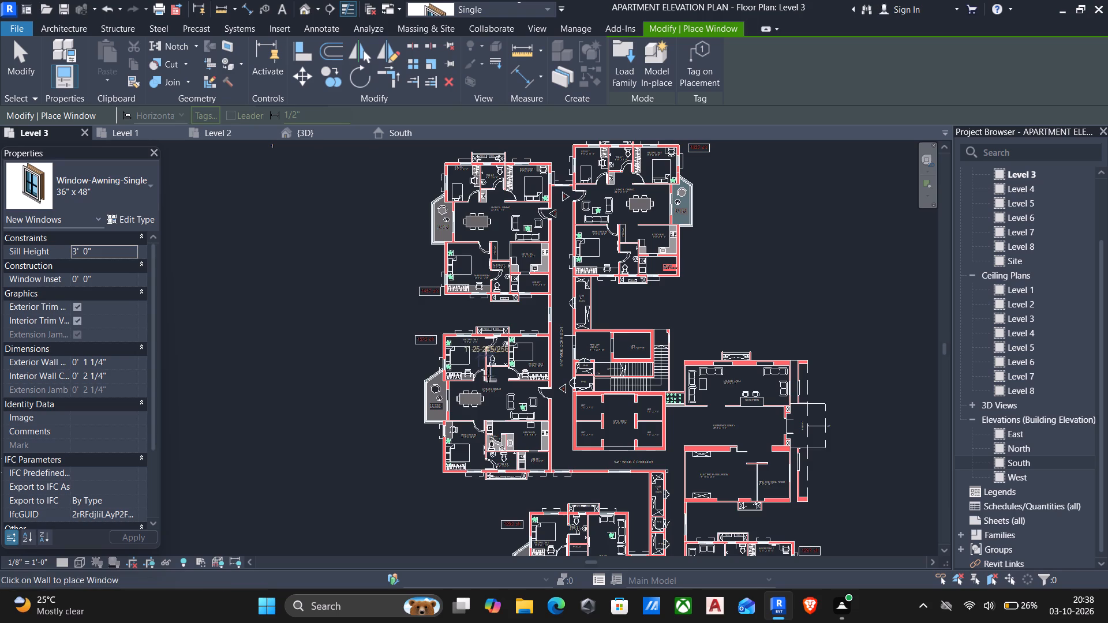
middle_click_drag(482, 302, 514, 403)
scroll(495, 267, "up", 6)
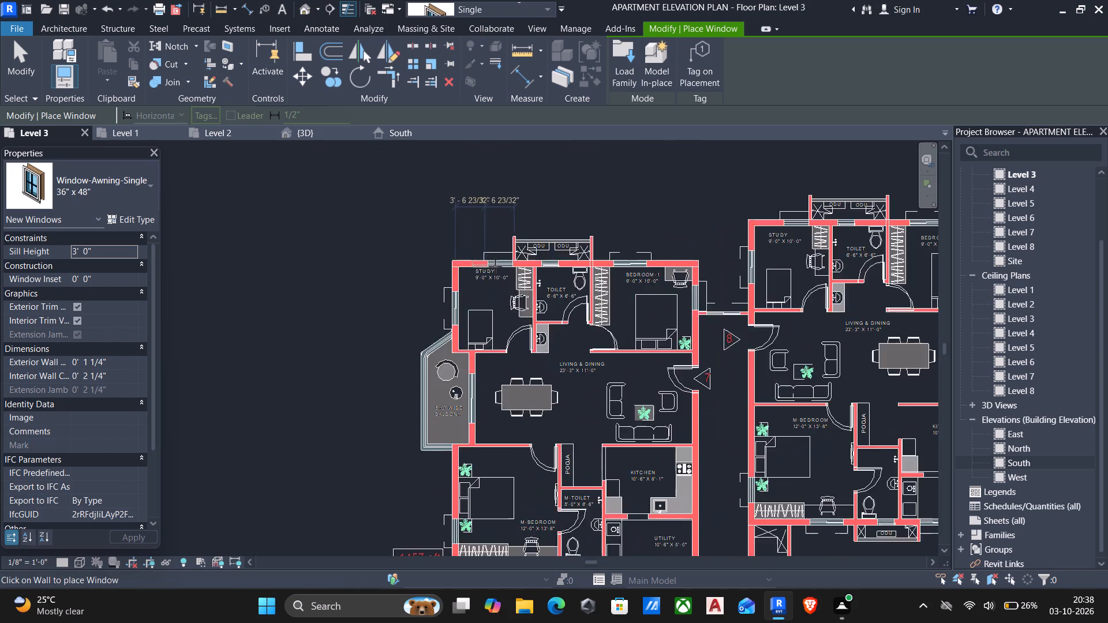
scroll(495, 267, "up", 7)
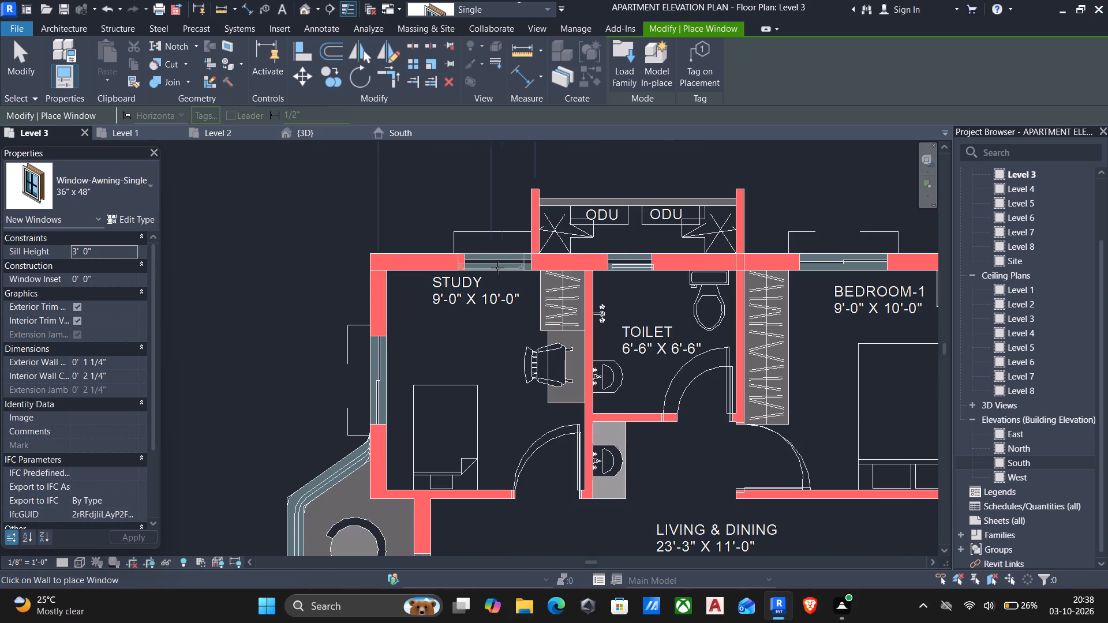
scroll(493, 267, "up", 3)
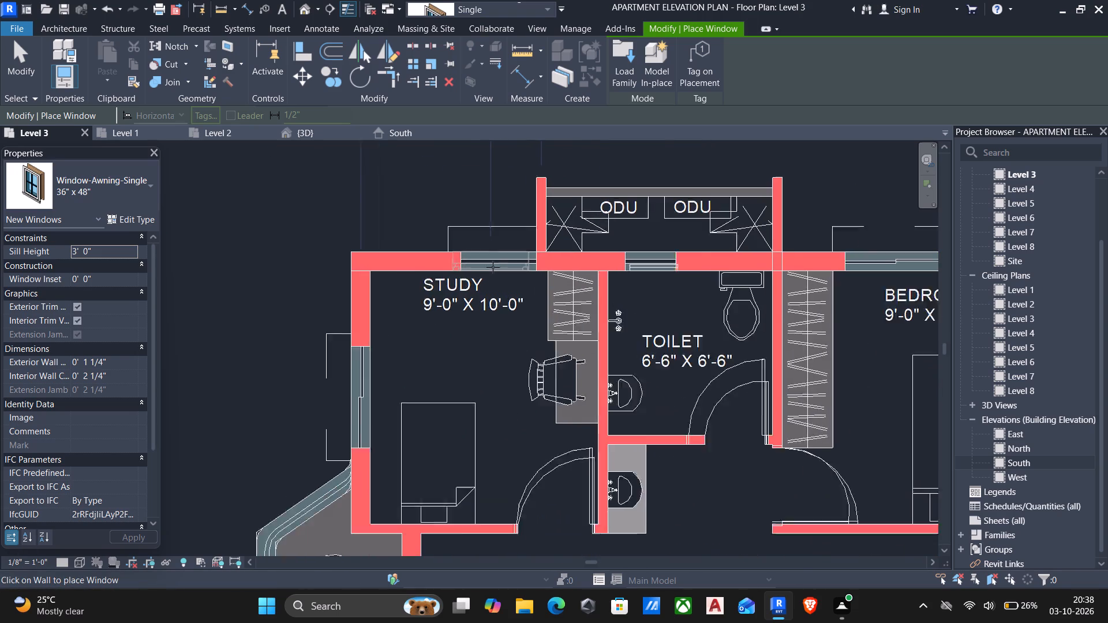
scroll(493, 267, "up", 1)
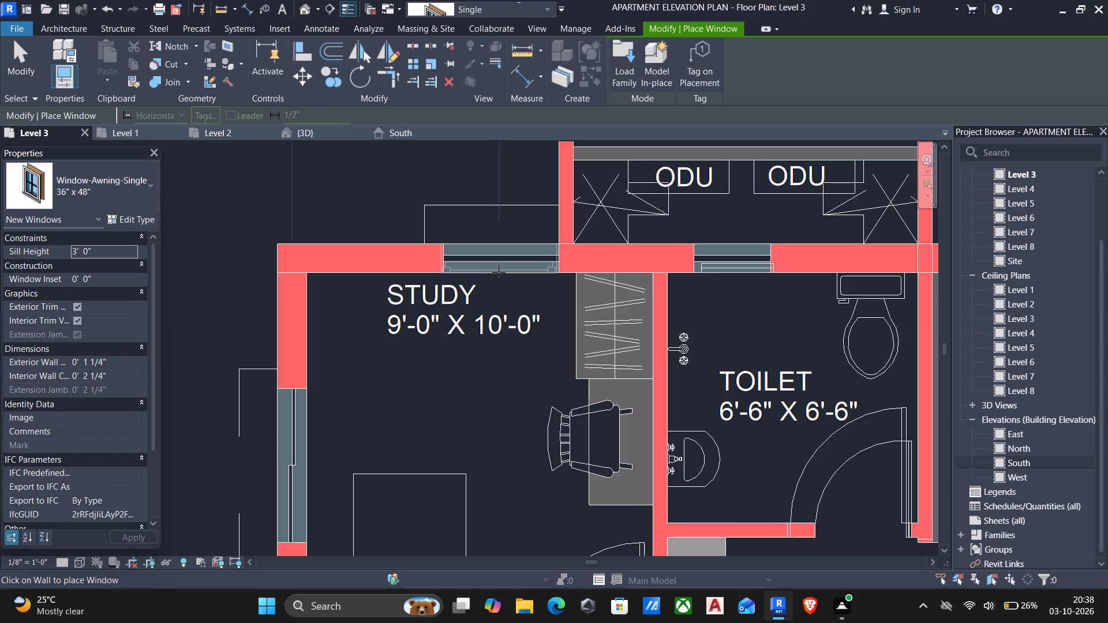
left_click(499, 272)
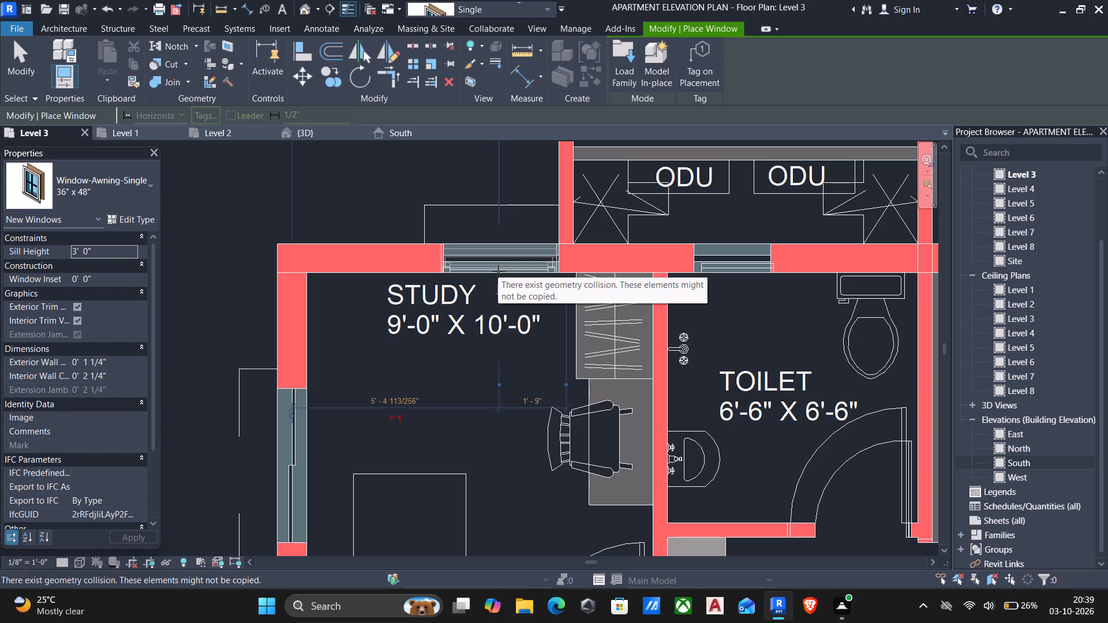
Place a 36" x 48" awning window at the drawn opening in the 9'-0" x 10'-0" Bedroom-1's side wall, facing the neighbouring flat.
middle_click_drag(635, 294, 449, 272)
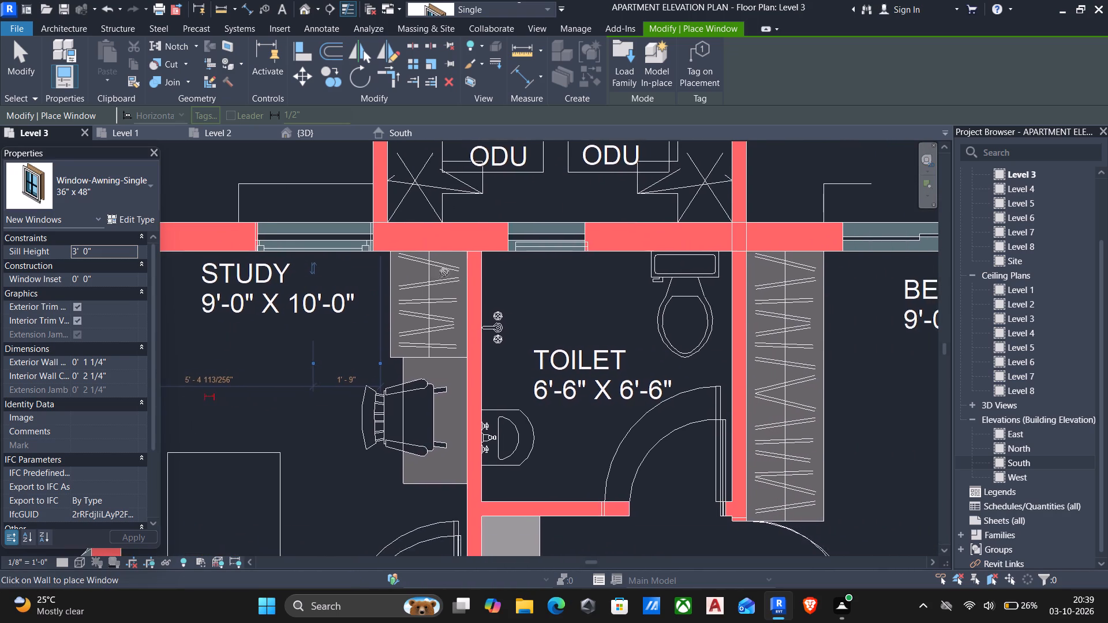
scroll(440, 279, "down", 2)
middle_click_drag(415, 333, 411, 302)
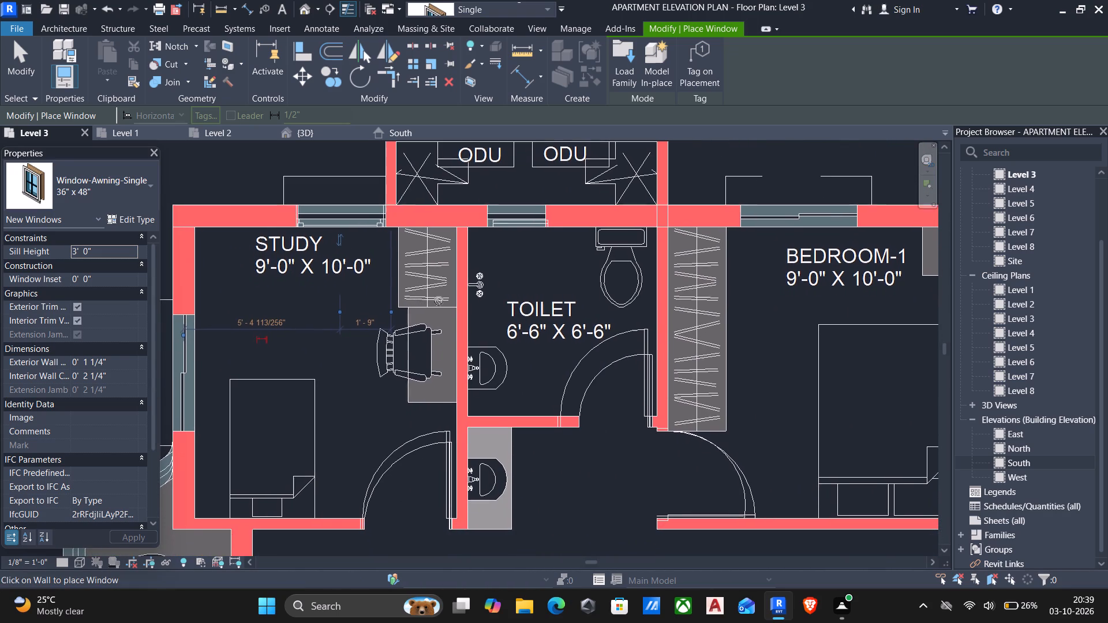
scroll(446, 307, "down", 3)
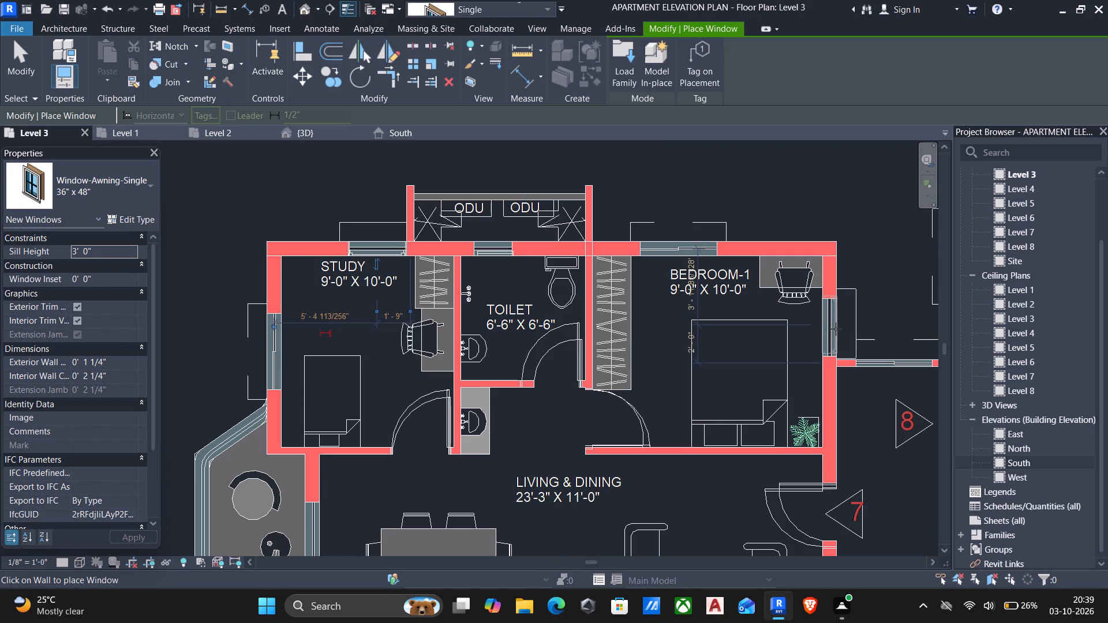
left_click(836, 329)
Place a 36" x 48" awning window in the 10'-6" x 5'-0" Utility's exterior wall, about 1' 8" from the ODU wall.
scroll(836, 329, "down", 5)
middle_click_drag(826, 353, 822, 351)
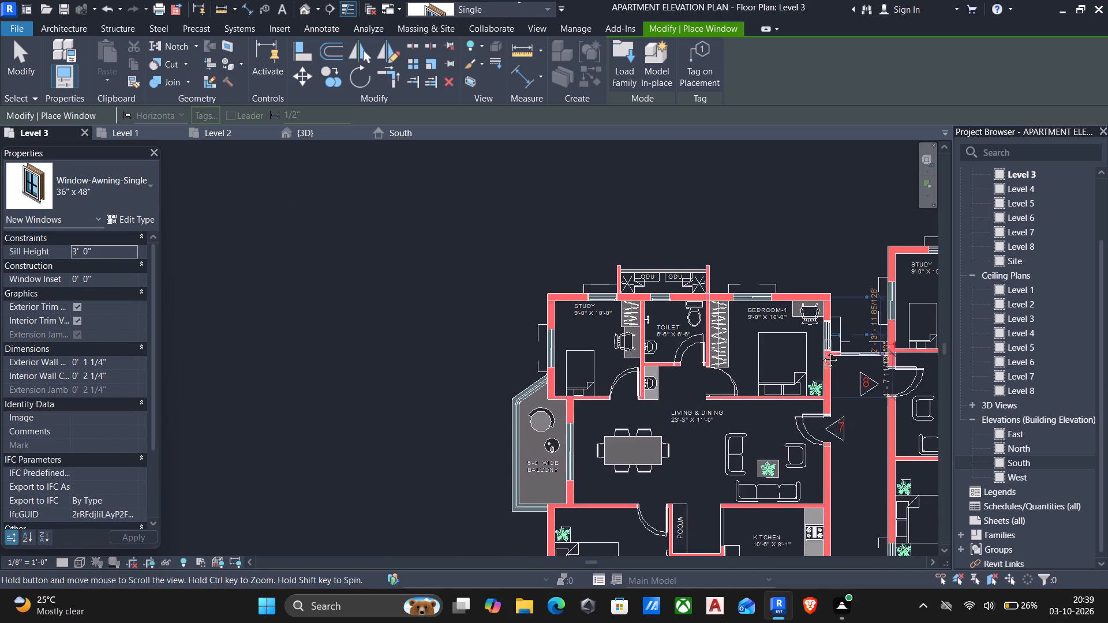
middle_click_drag(822, 351, 817, 321)
middle_click_drag(778, 364, 751, 297)
middle_click_drag(741, 393, 739, 395)
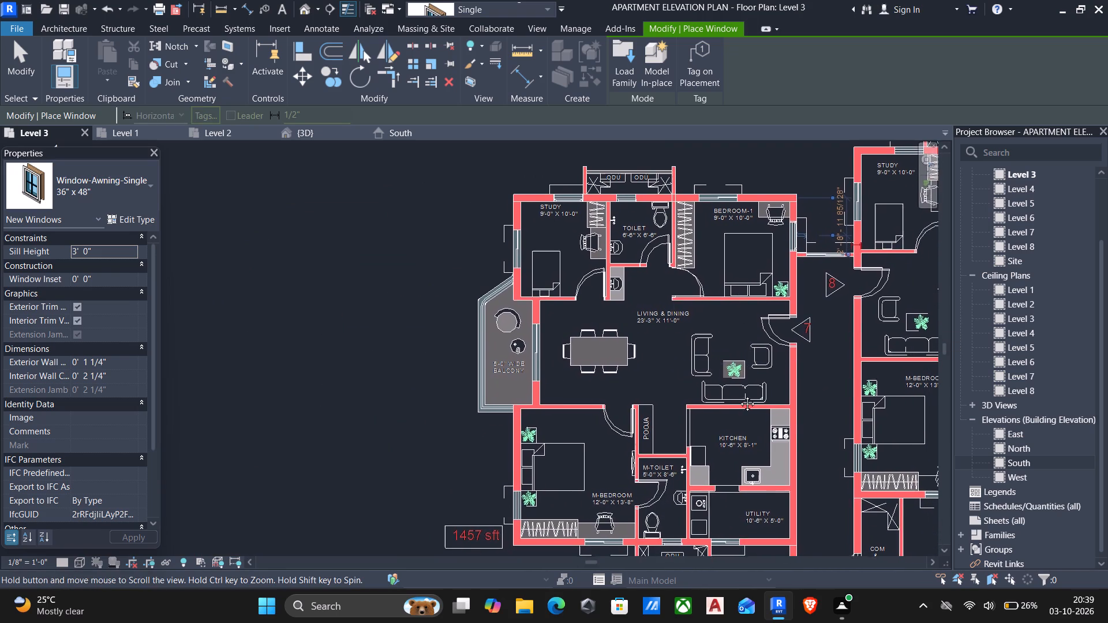
middle_click_drag(739, 395, 733, 333)
scroll(726, 484, "up", 3)
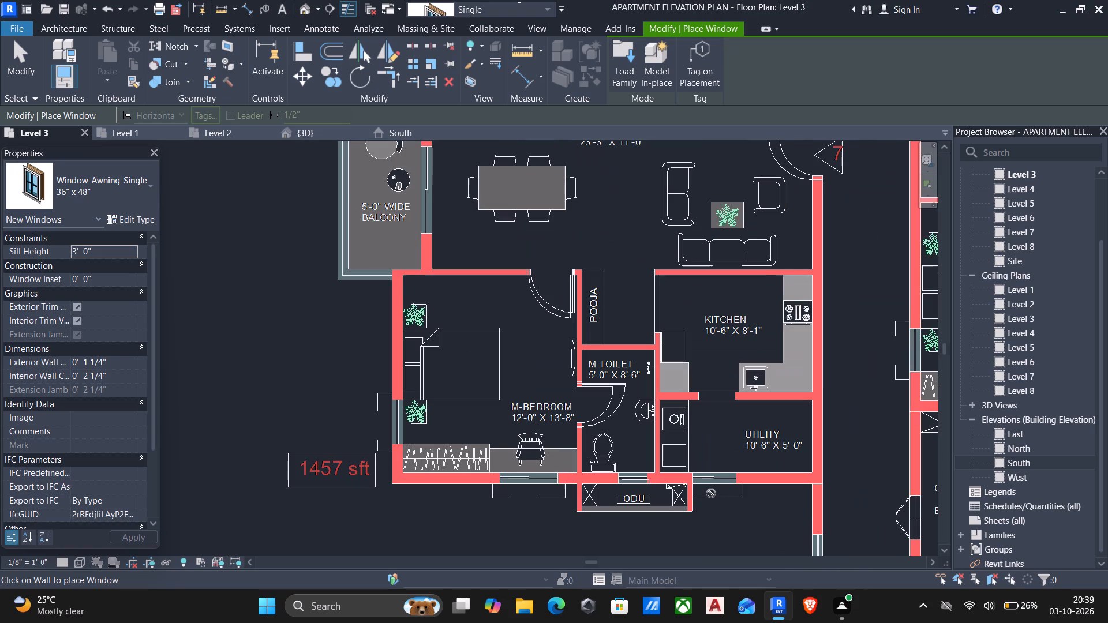
scroll(717, 482, "up", 5)
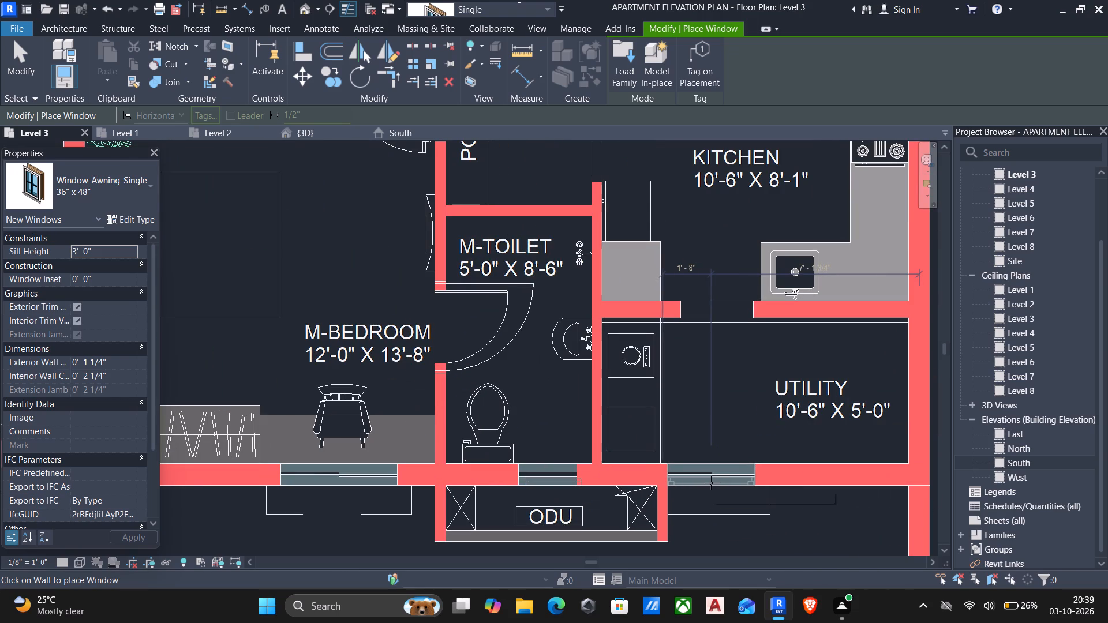
left_click(711, 483)
scroll(700, 481, "down", 4)
middle_click_drag(698, 483, 724, 464)
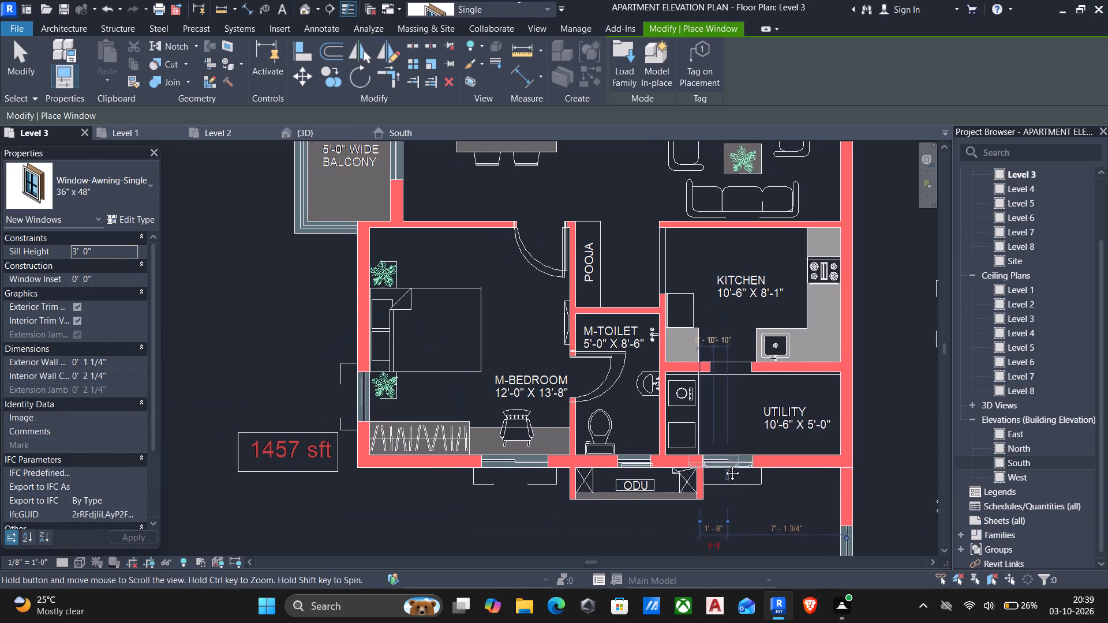
middle_click_drag(724, 464, 727, 461)
key("Escape")
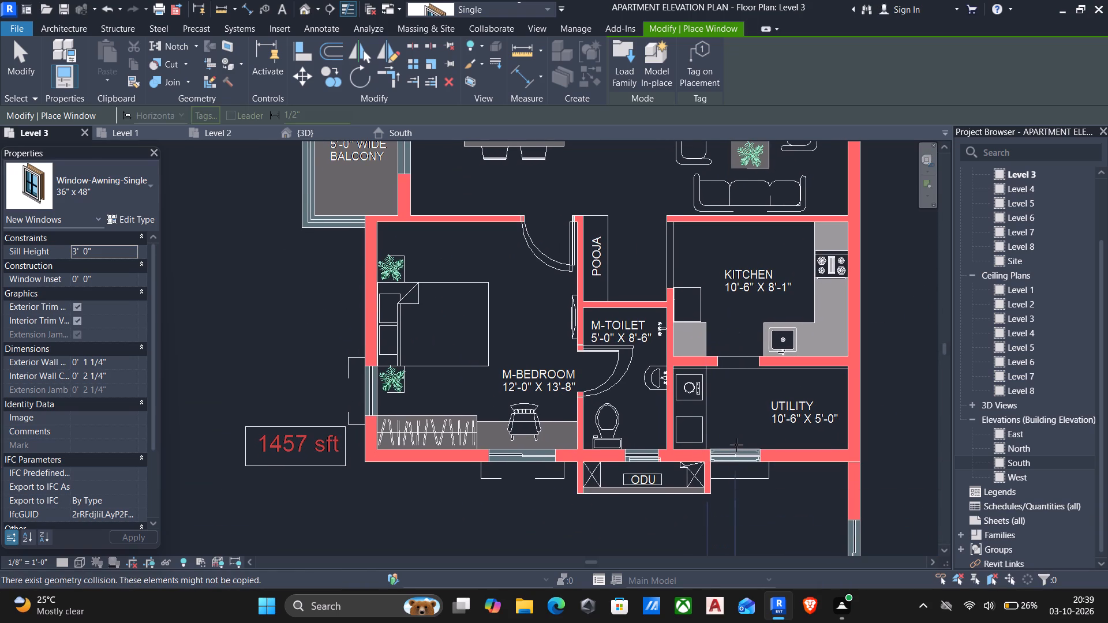
key("Escape")
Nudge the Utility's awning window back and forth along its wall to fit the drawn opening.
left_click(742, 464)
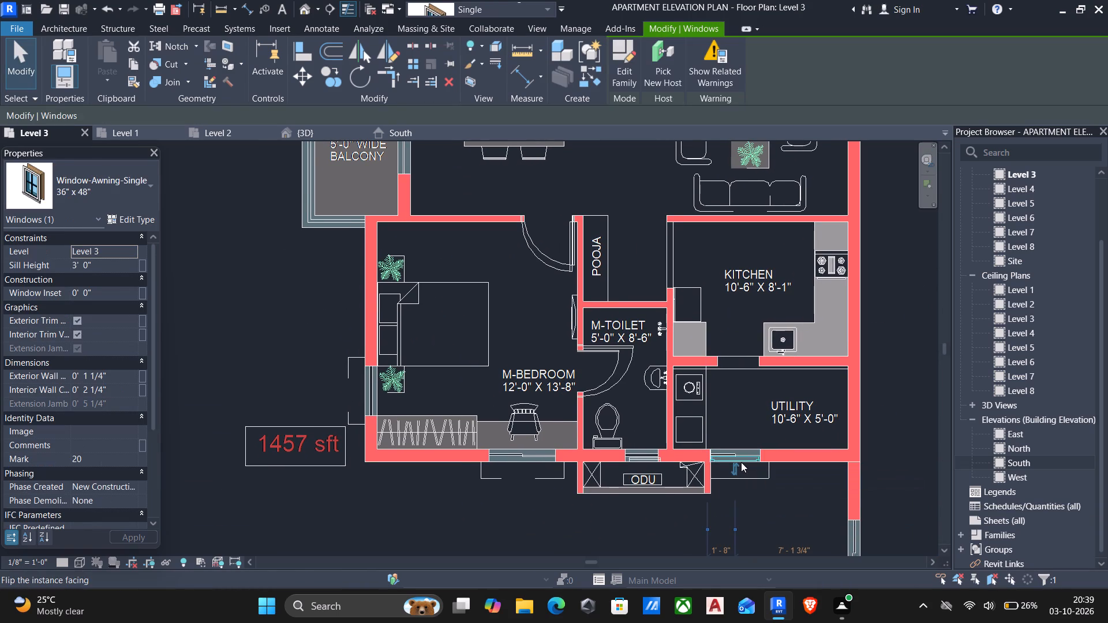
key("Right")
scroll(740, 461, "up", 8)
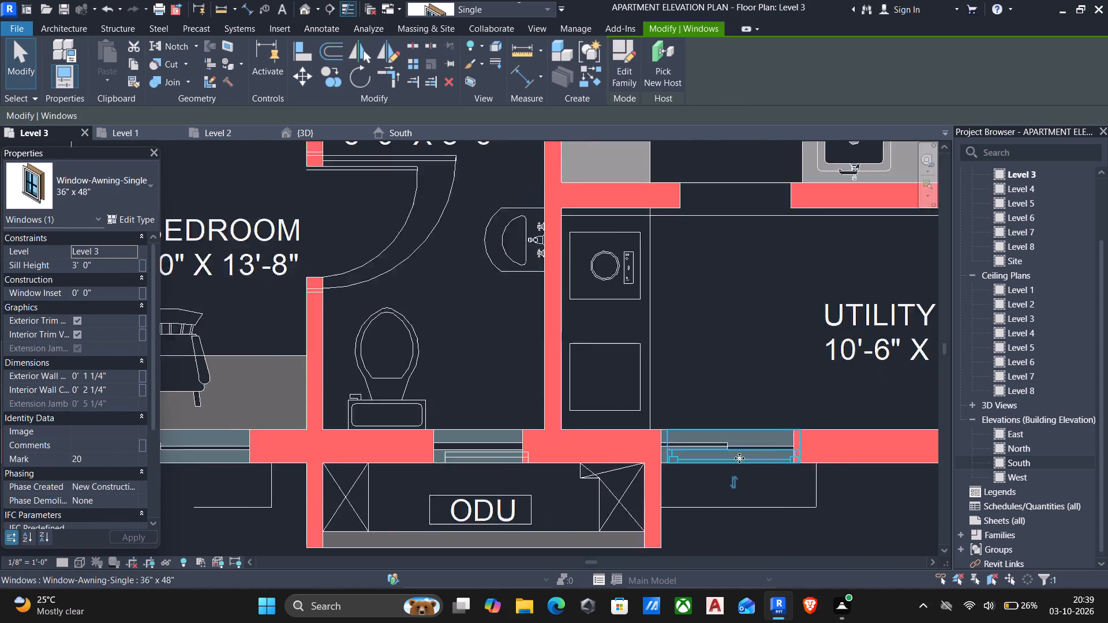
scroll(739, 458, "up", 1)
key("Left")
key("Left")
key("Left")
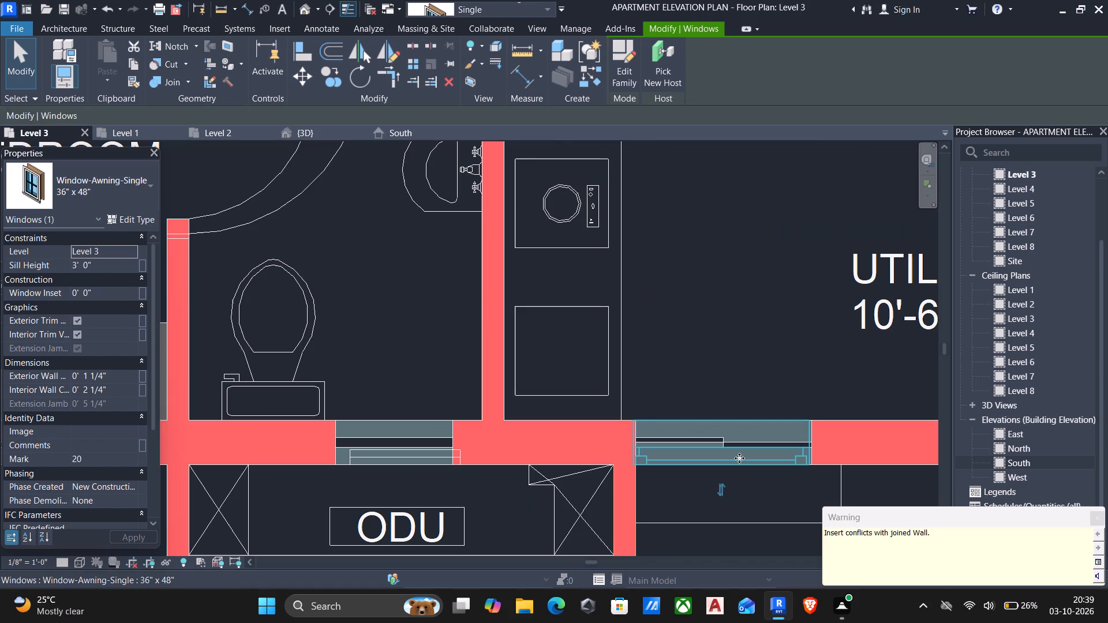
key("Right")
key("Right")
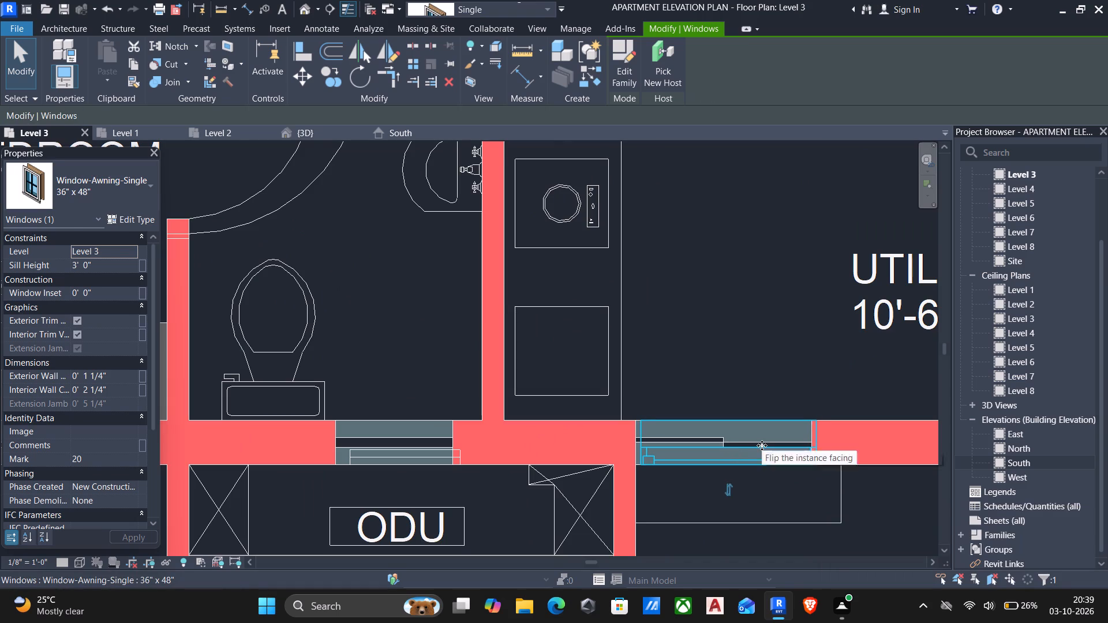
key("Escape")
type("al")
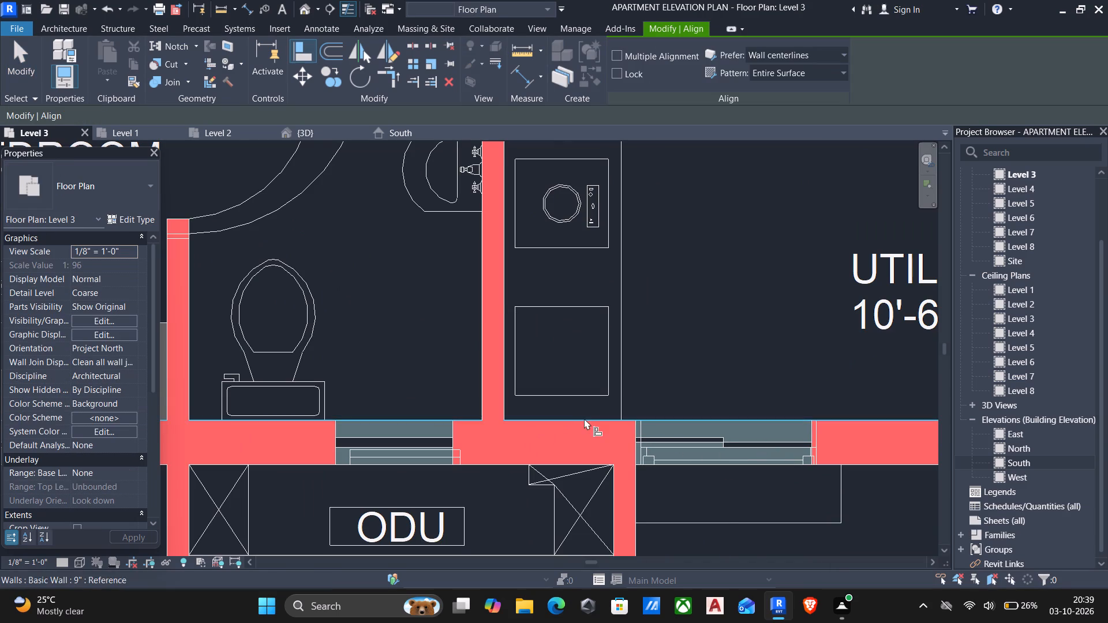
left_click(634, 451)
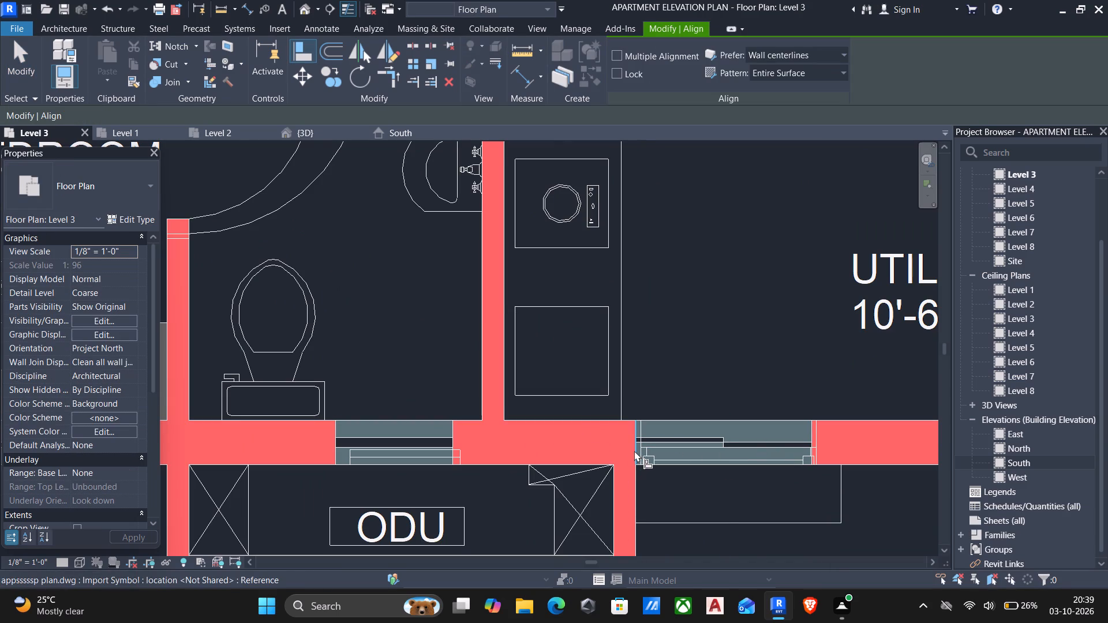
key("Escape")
Align the near edge of the Utility's awning window with the drawn opening's edge at the ODU wall face.
key("a")
key("l")
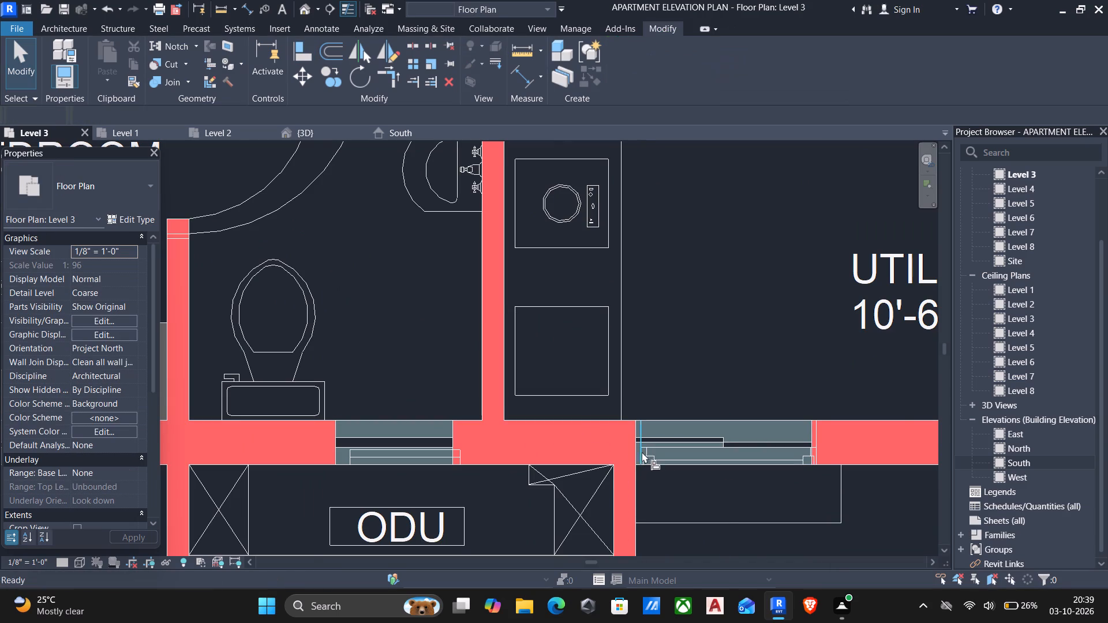
scroll(635, 436, "up", 4)
left_click(637, 422)
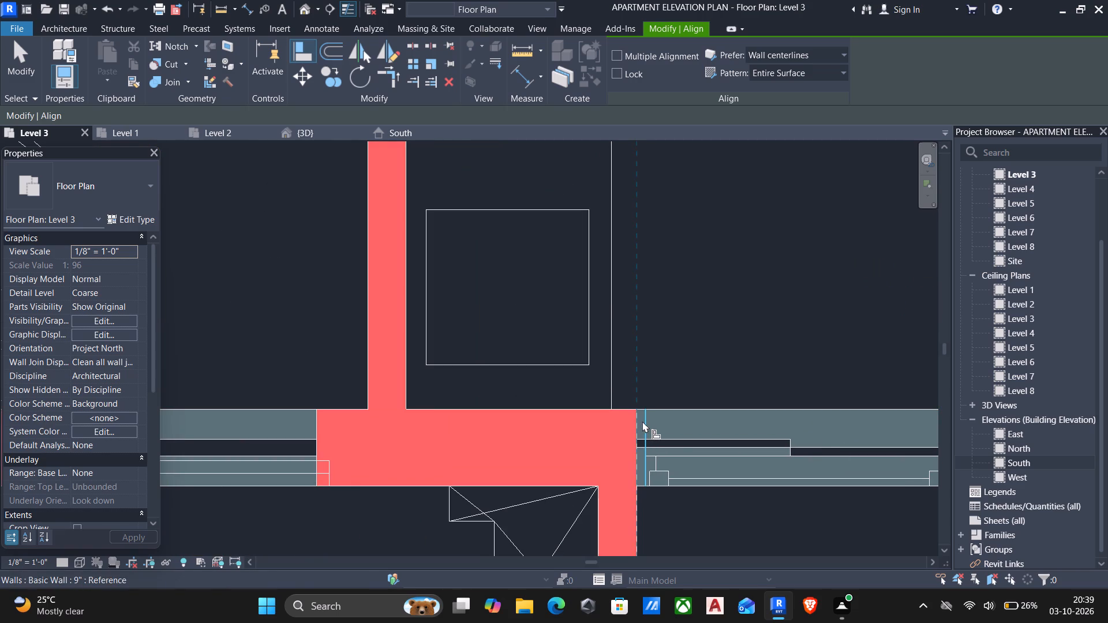
left_click(642, 421)
scroll(643, 426, "down", 9)
middle_click_drag(660, 460, 687, 408)
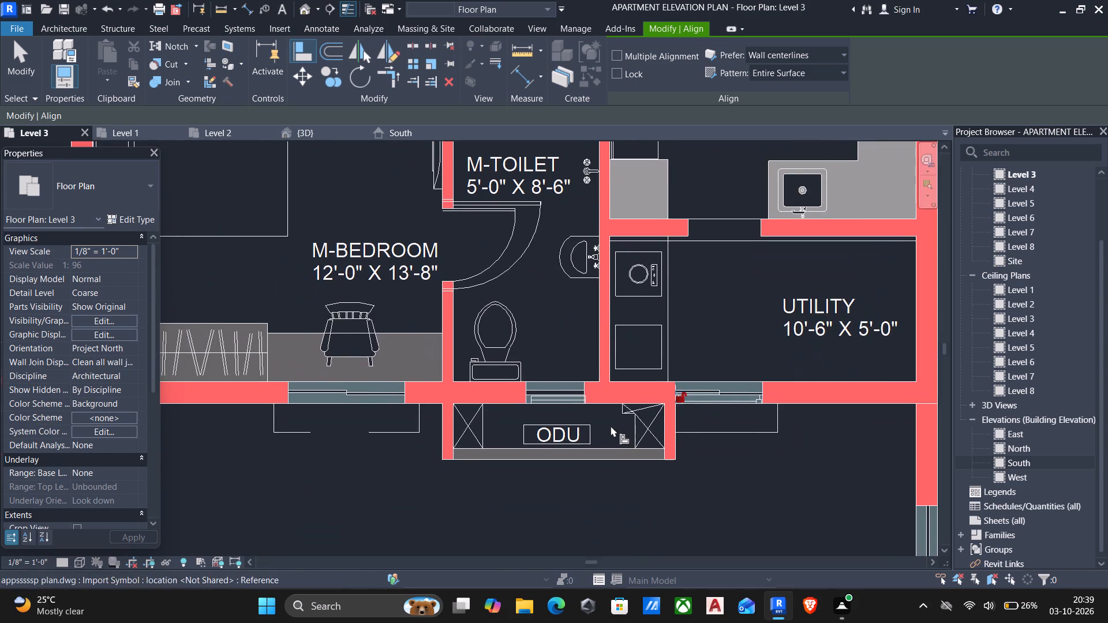
scroll(605, 429, "down", 3)
middle_click_drag(598, 440, 661, 421)
key("Escape")
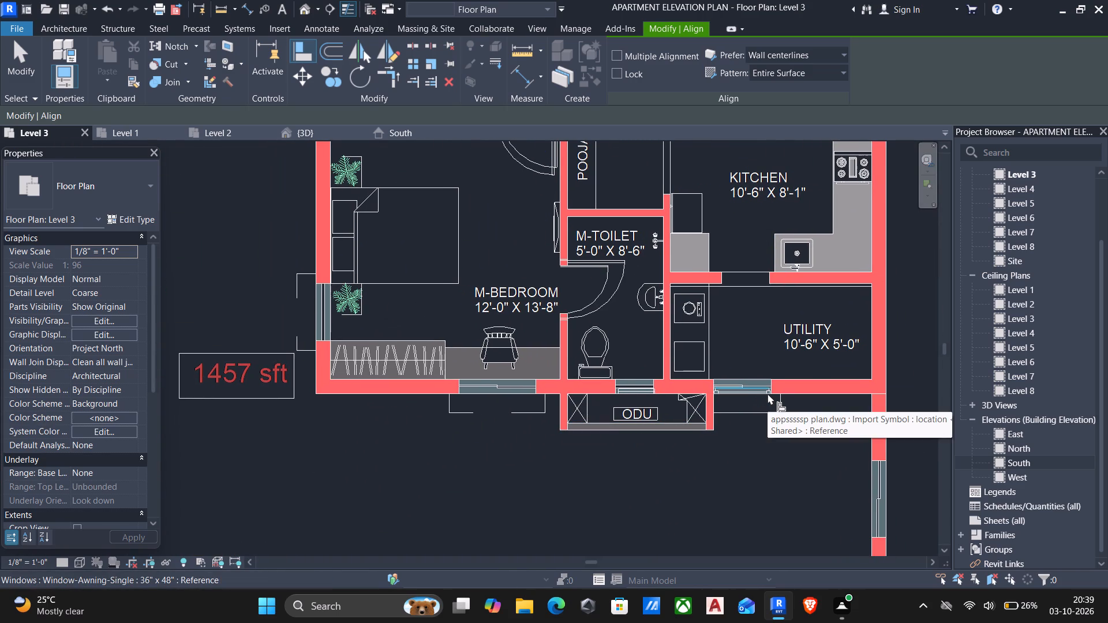
key("Escape")
Place another 36" x 48" awning window at the drawn opening in flat 7's M-Bedroom side wall, about 3' 10" from the wardrobe-side exterior wall.
left_click(761, 393)
type("cs")
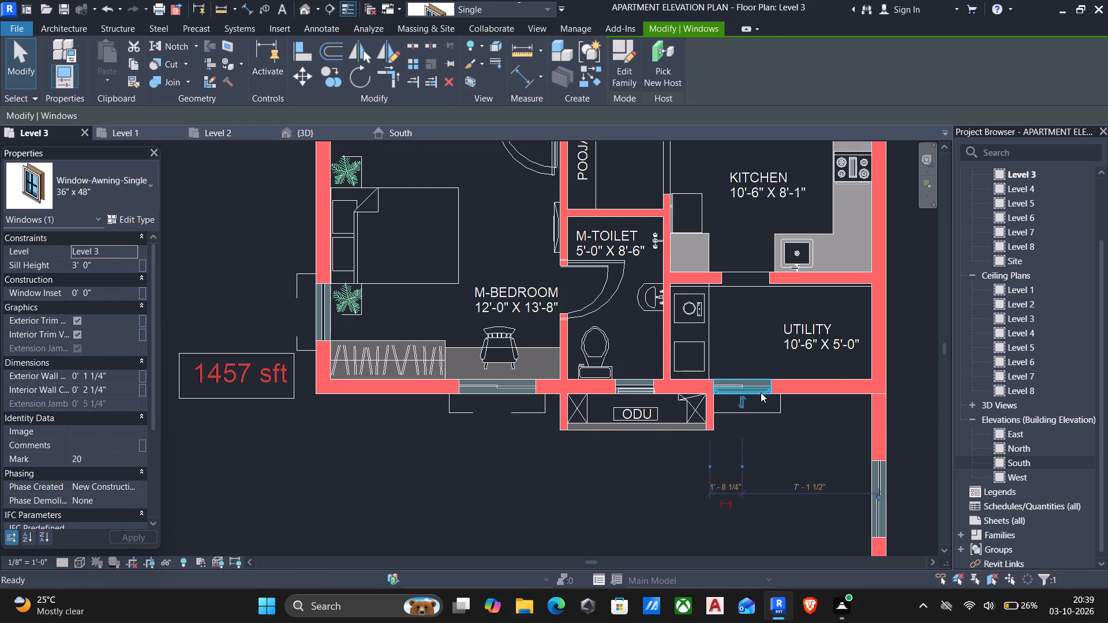
scroll(727, 401, "down", 2)
middle_click_drag(705, 423, 733, 421)
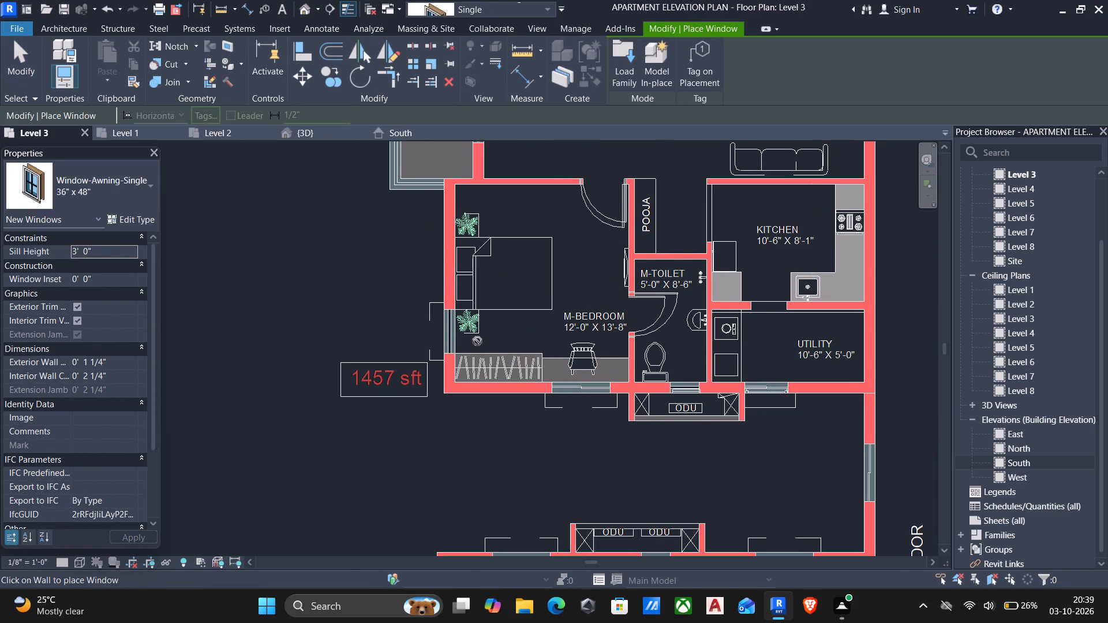
scroll(446, 328, "up", 3)
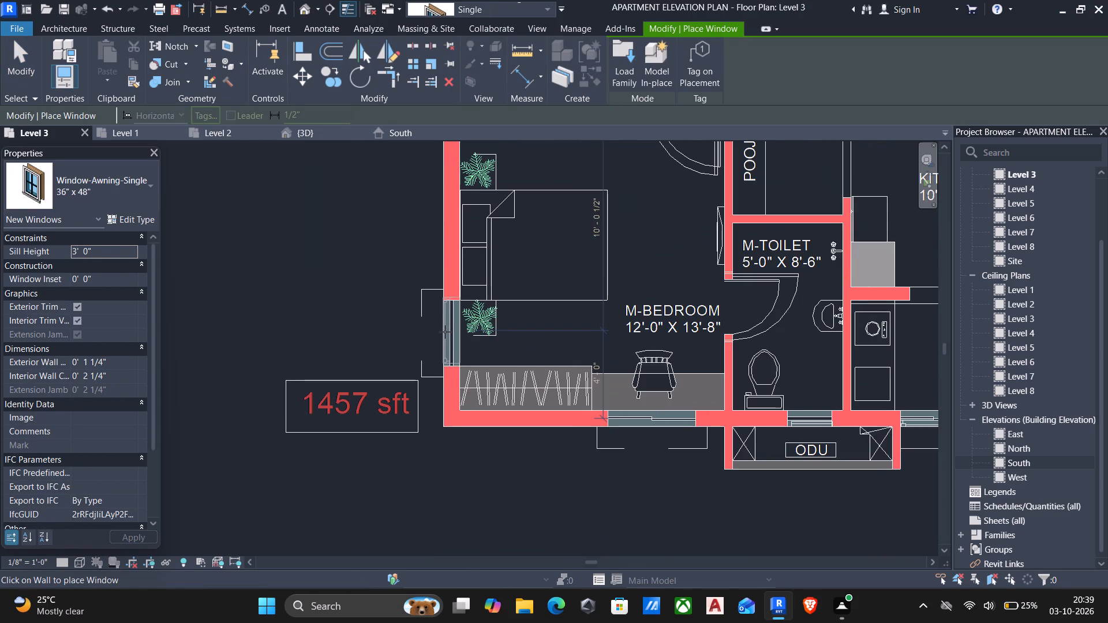
scroll(445, 332, "up", 4)
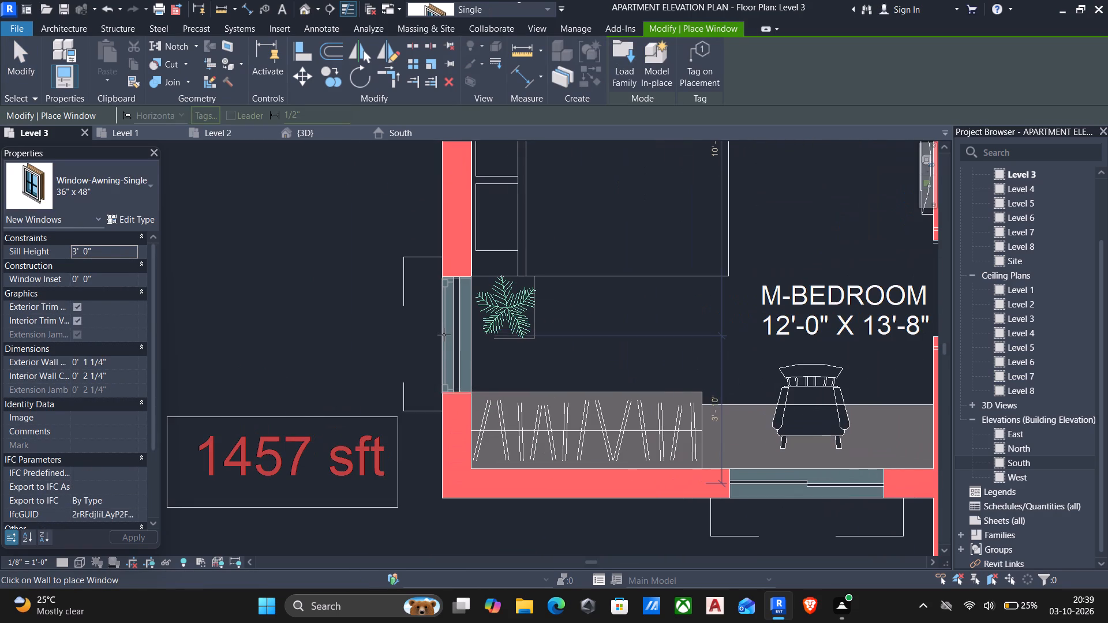
left_click(444, 335)
Place a 36" x 48" awning window at the drawn opening in flat 8's Study exterior wall, about 1' 8" from the ODU wall.
scroll(444, 336, "down", 10)
middle_click_drag(532, 318, 459, 322)
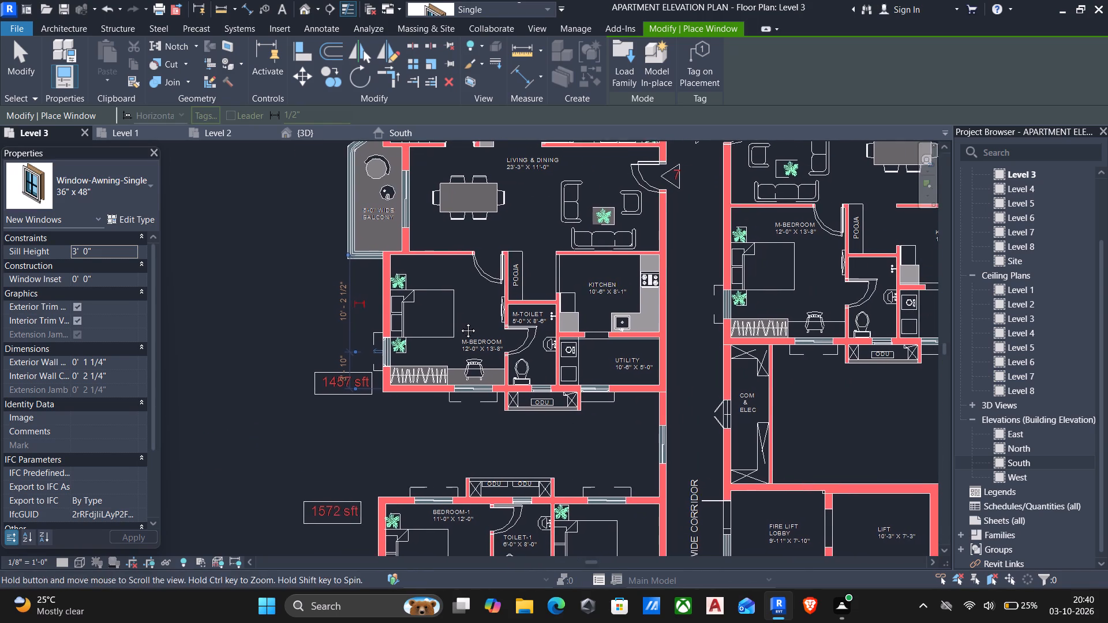
middle_click_drag(459, 322, 458, 321)
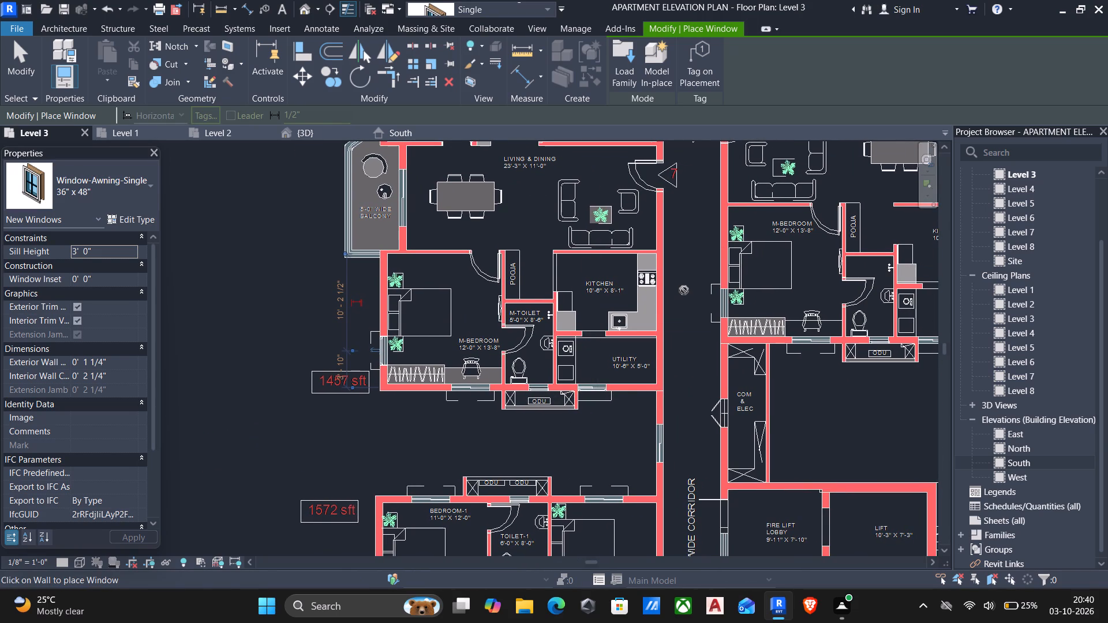
middle_click_drag(684, 291, 540, 306)
middle_click_drag(537, 297, 537, 343)
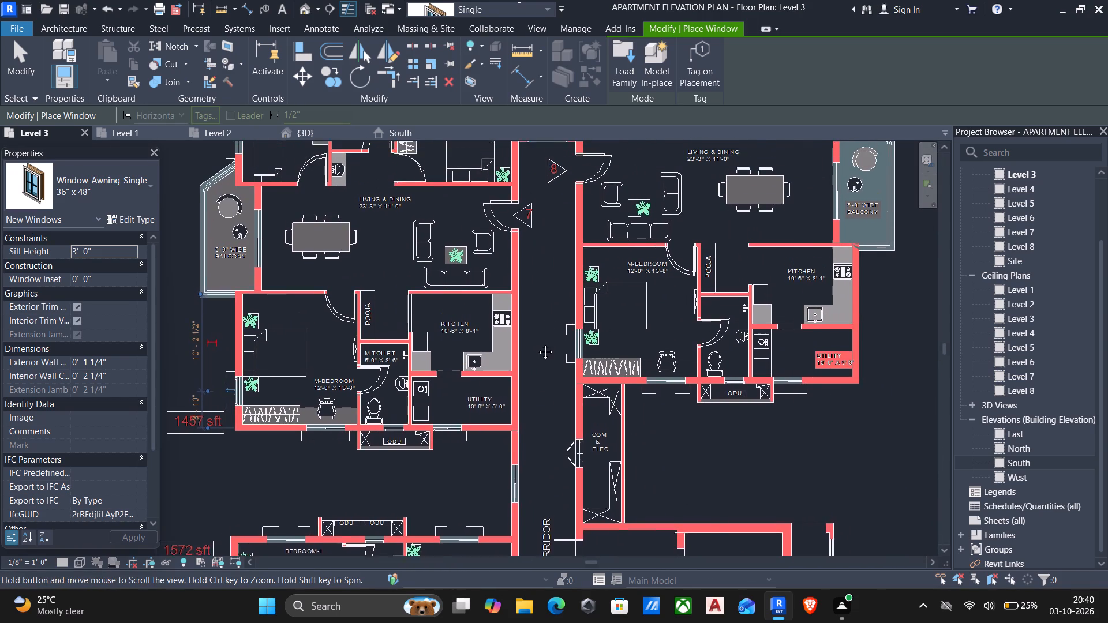
middle_click_drag(537, 343, 536, 385)
middle_click_drag(585, 280, 582, 354)
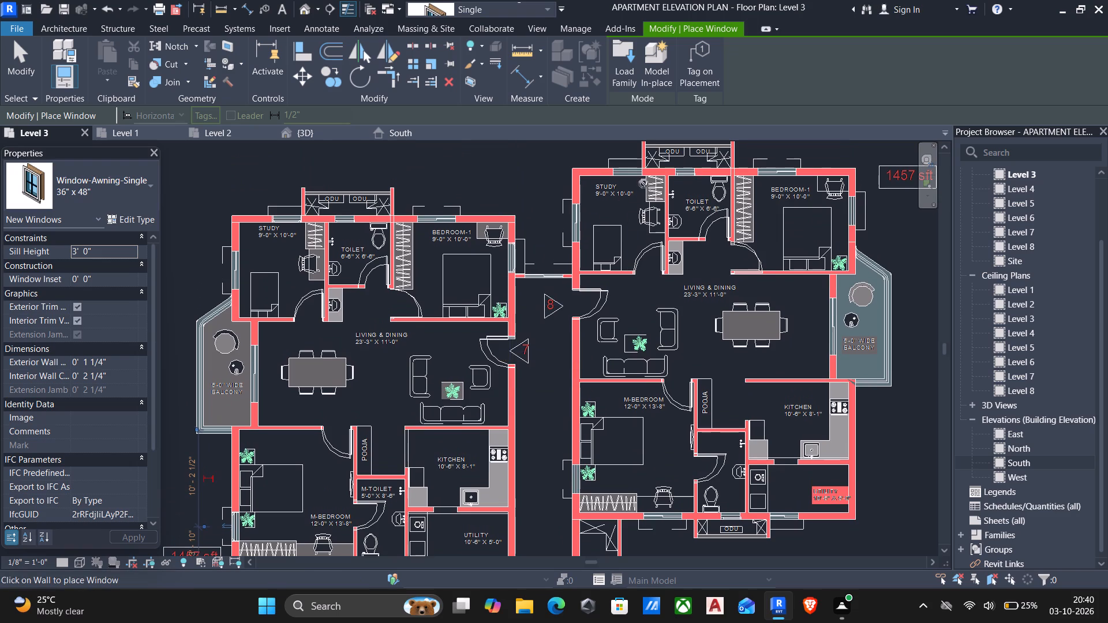
scroll(635, 174, "up", 5)
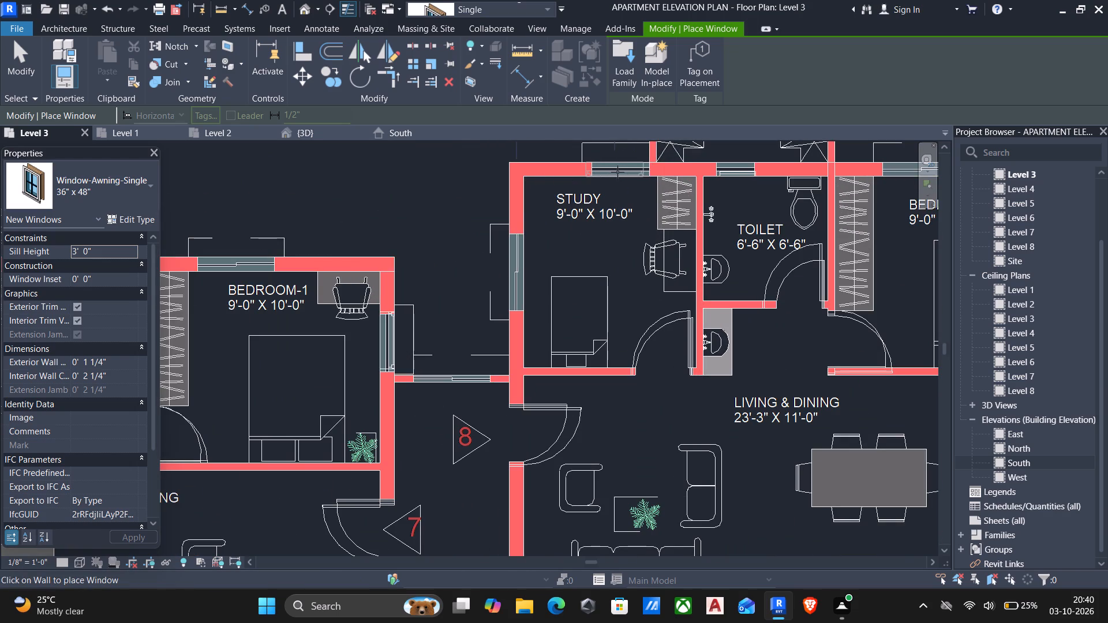
scroll(624, 172, "up", 4)
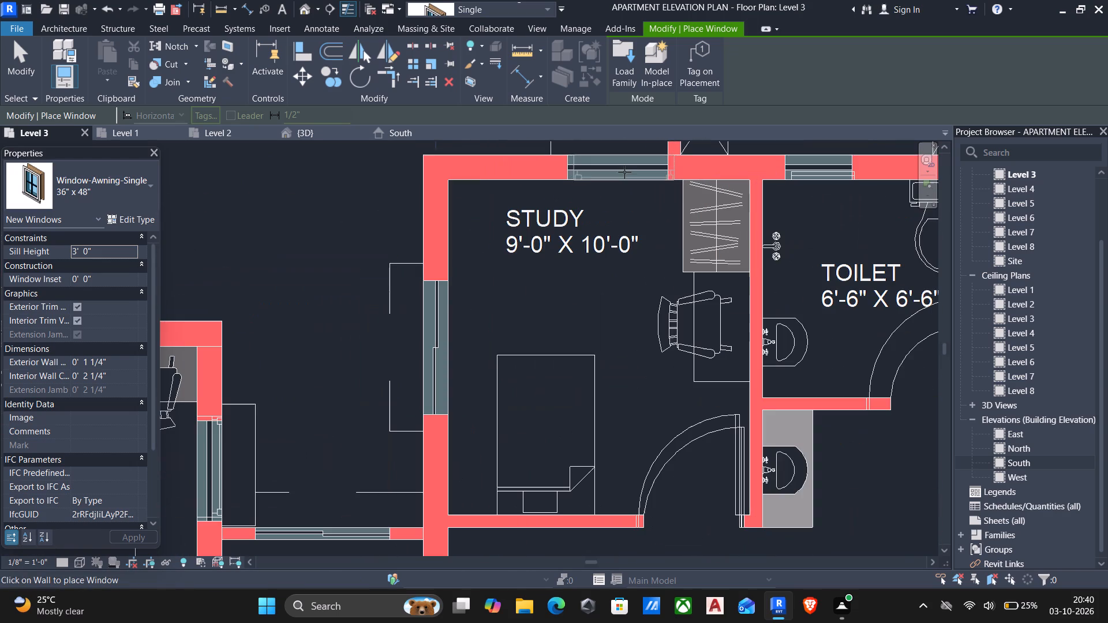
left_click(619, 171)
scroll(619, 171, "down", 1)
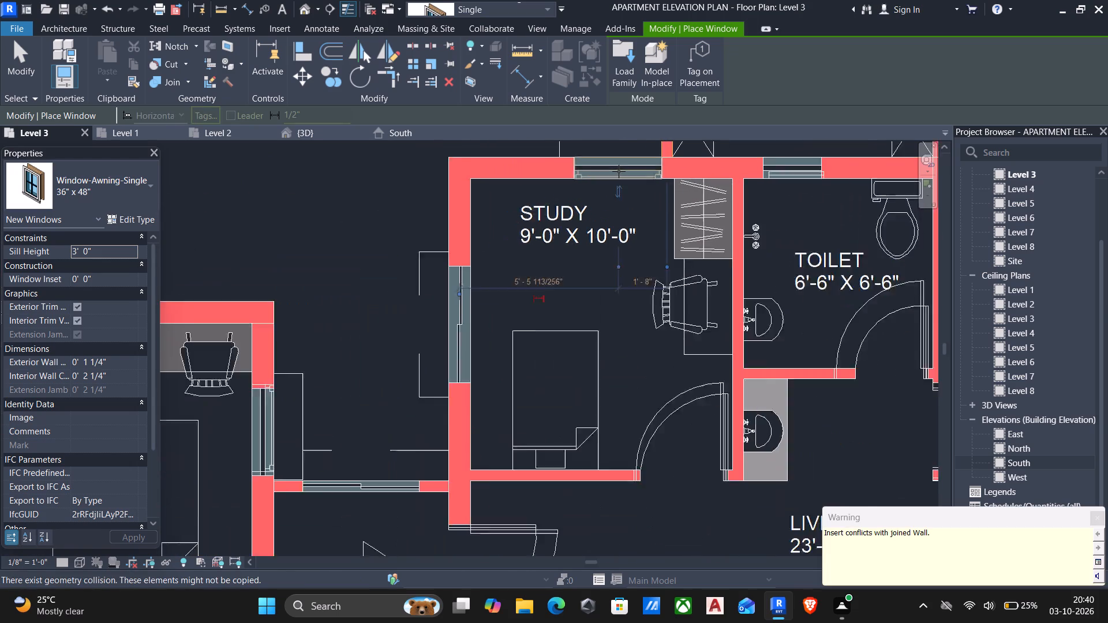
scroll(619, 171, "down", 2)
key("Escape")
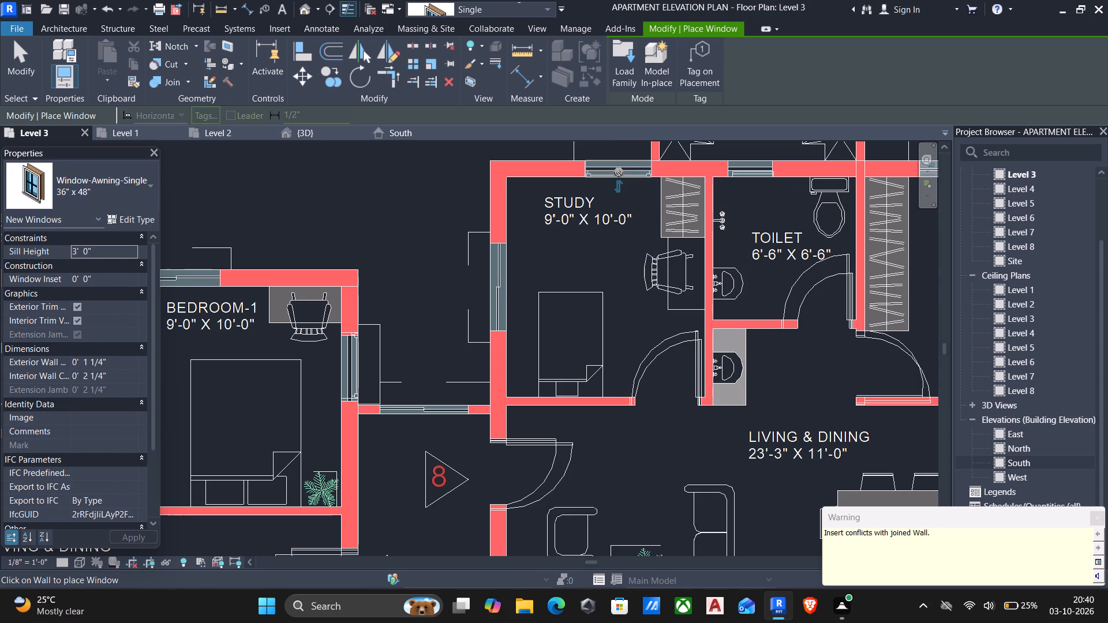
middle_click_drag(619, 175, 613, 228)
key("Escape")
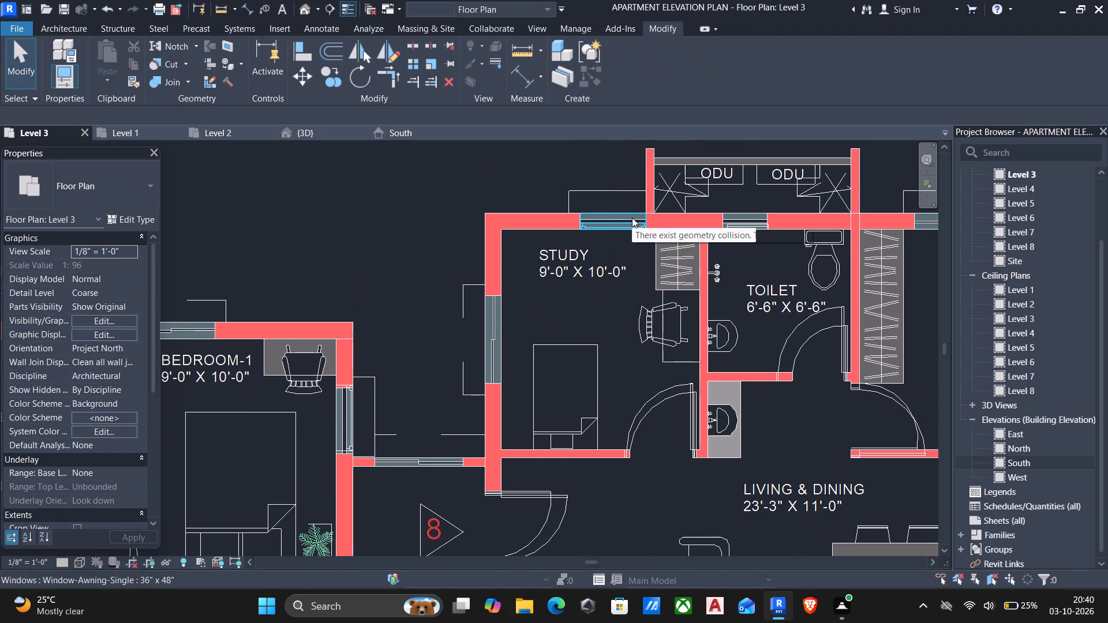
Align the near edge of the Study's awning window with the adjoining ODU wall face.
scroll(632, 217, "up", 4)
type("al")
scroll(632, 218, "up", 4)
left_click(672, 178)
scroll(672, 178, "up", 5)
left_click(680, 235)
scroll(680, 235, "down", 10)
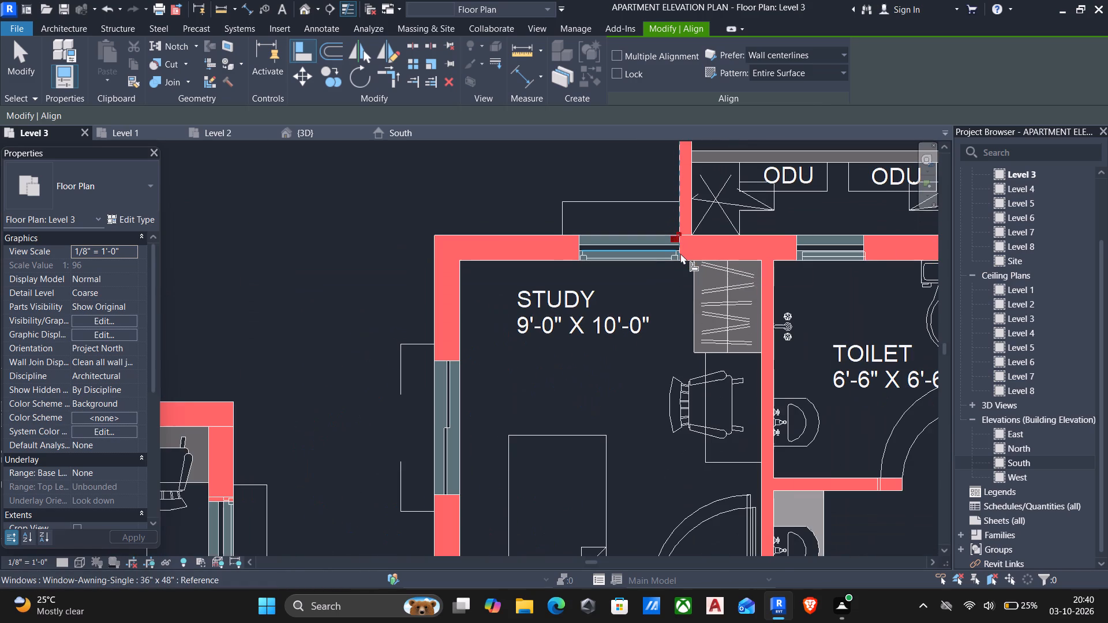
key("Escape")
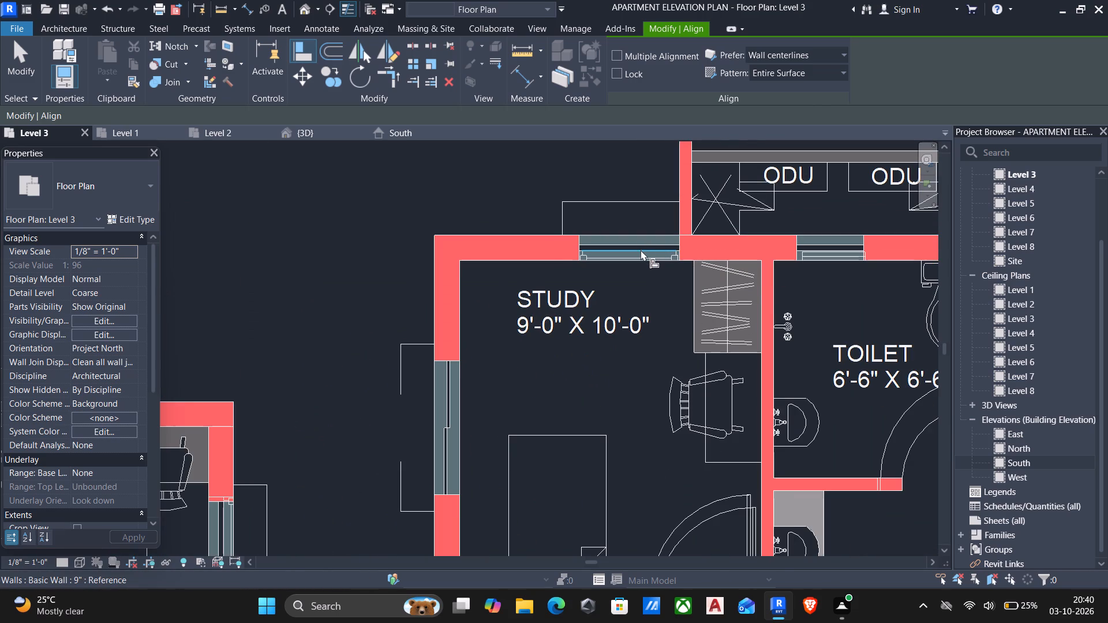
key("Escape")
Place a 36" x 48" awning window at the drawn opening in flat 8's Bedroom-1 outer side wall, about 6' 6" from the Living & Dining wall.
left_click(641, 258)
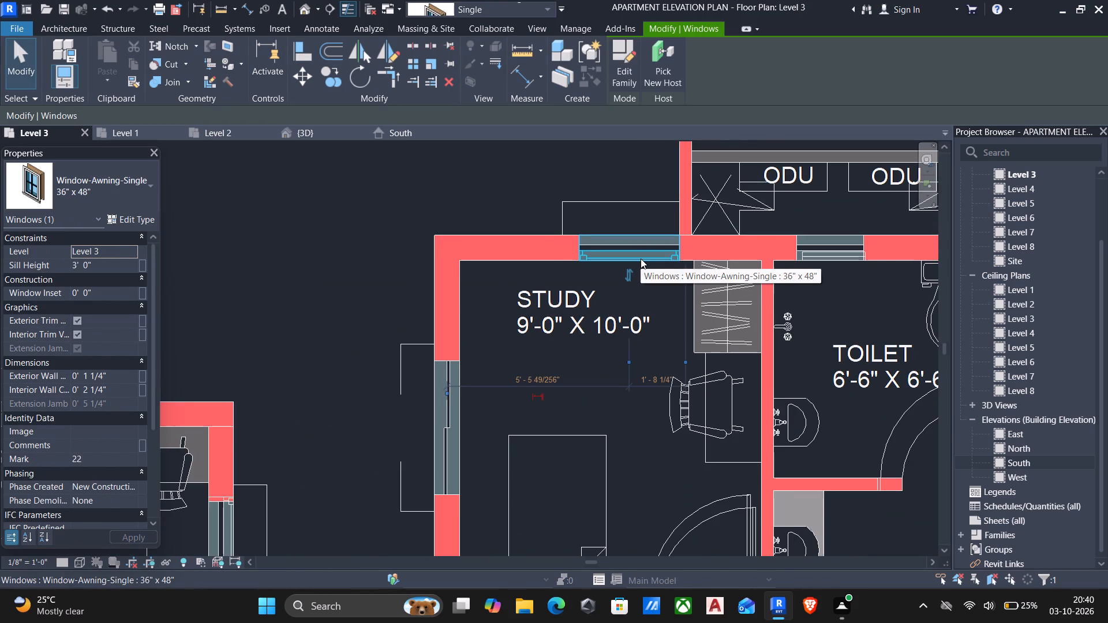
type("cs")
scroll(654, 269, "down", 2)
middle_click_drag(771, 290, 574, 234)
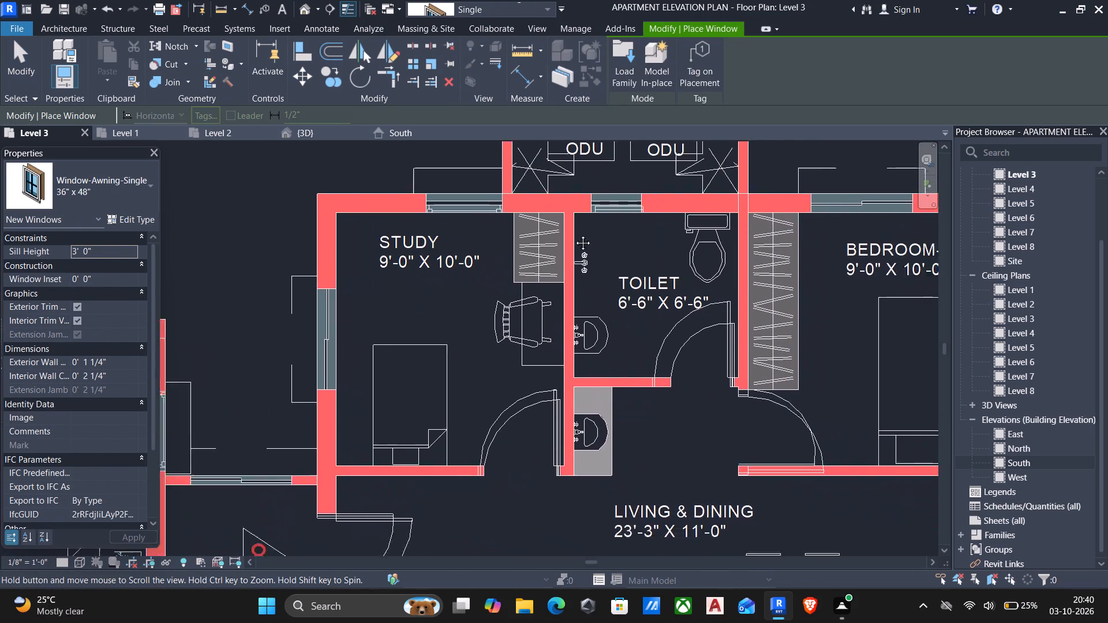
middle_click_drag(574, 234, 454, 242)
middle_click_drag(746, 294, 625, 273)
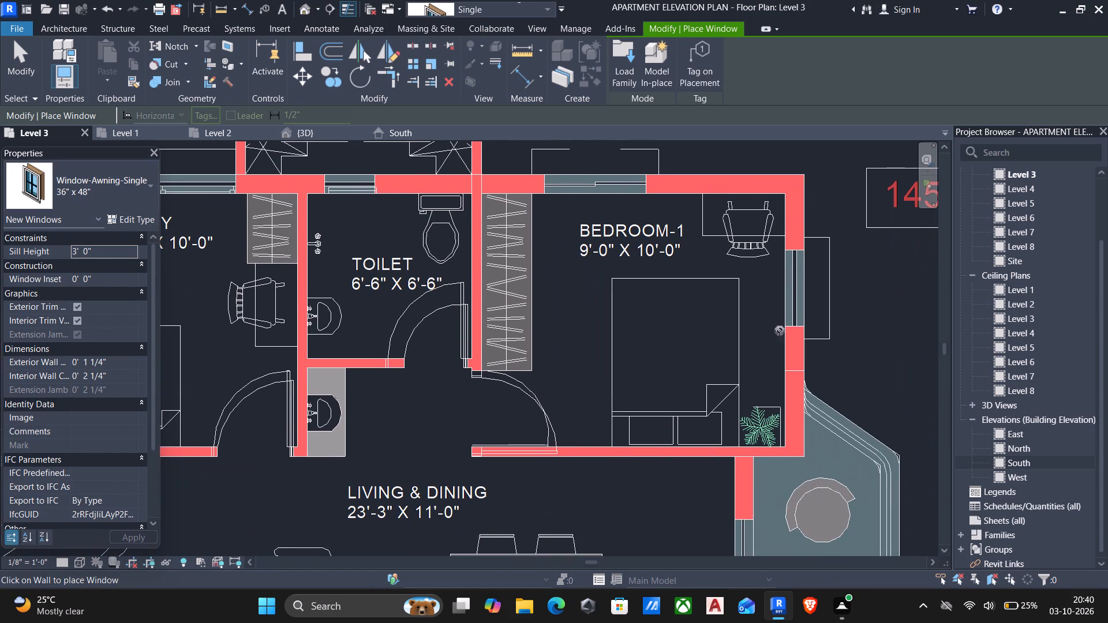
scroll(802, 287, "up", 5)
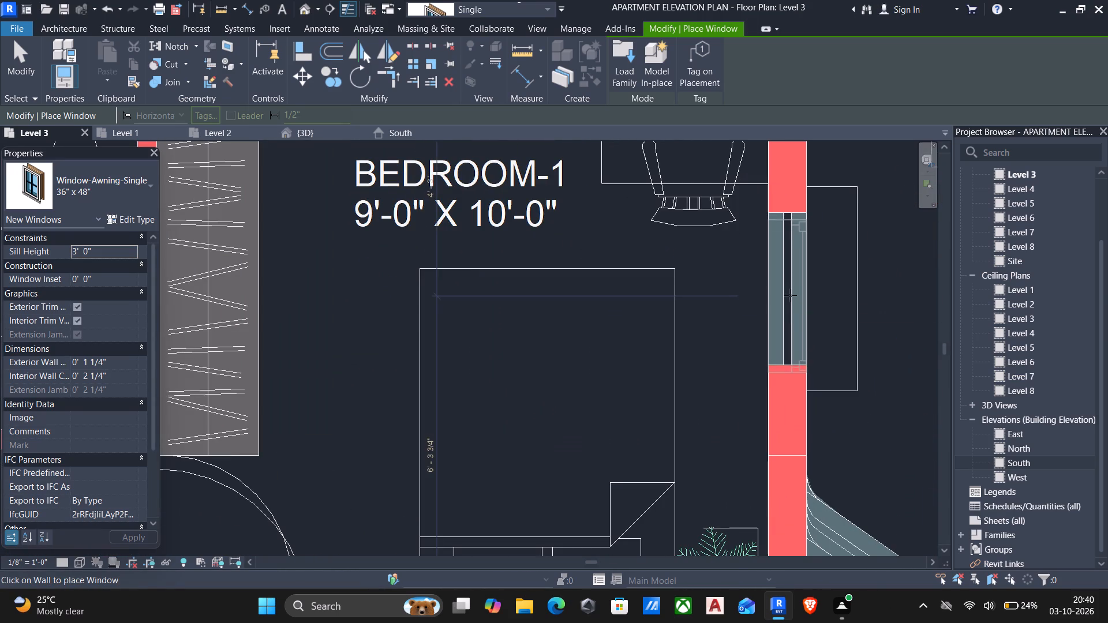
left_click(789, 290)
Place a 36" x 48" awning window at the drawn opening in flat 8's Utility exterior wall, beside the ODU wall.
scroll(788, 293, "down", 2)
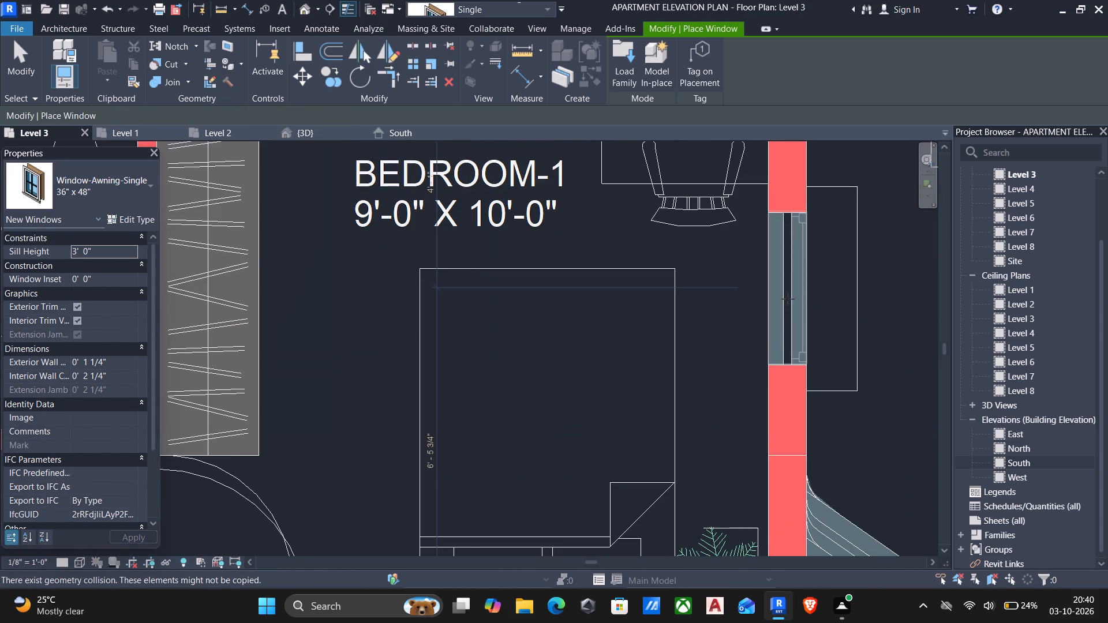
scroll(788, 299, "down", 4)
scroll(777, 366, "down", 3)
middle_click_drag(775, 382, 784, 281)
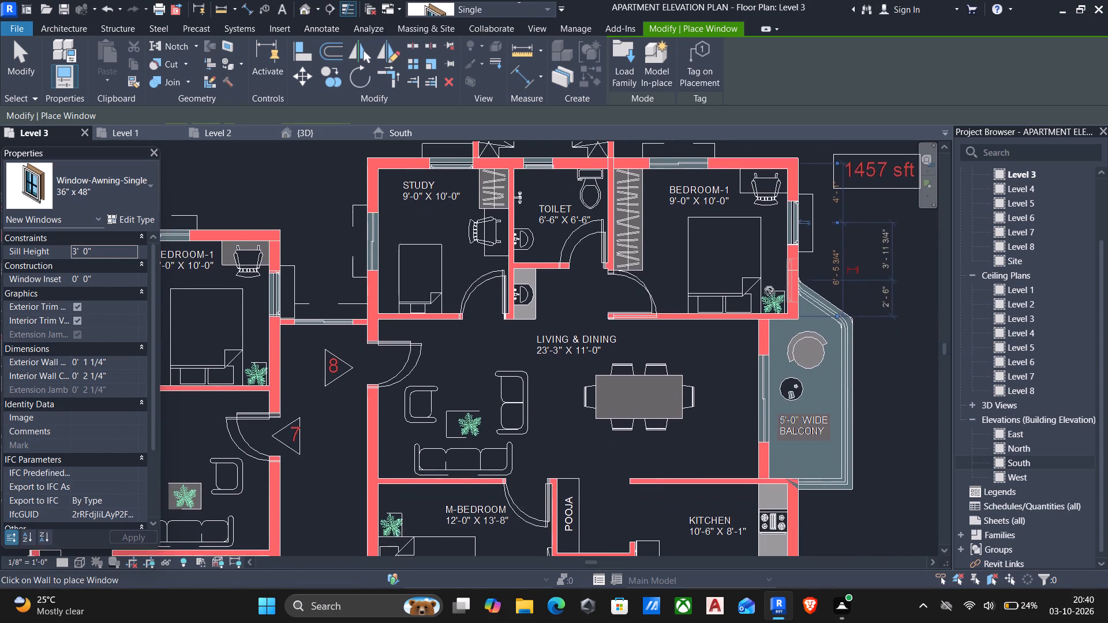
middle_click_drag(766, 343, 758, 294)
middle_click_drag(770, 406, 780, 316)
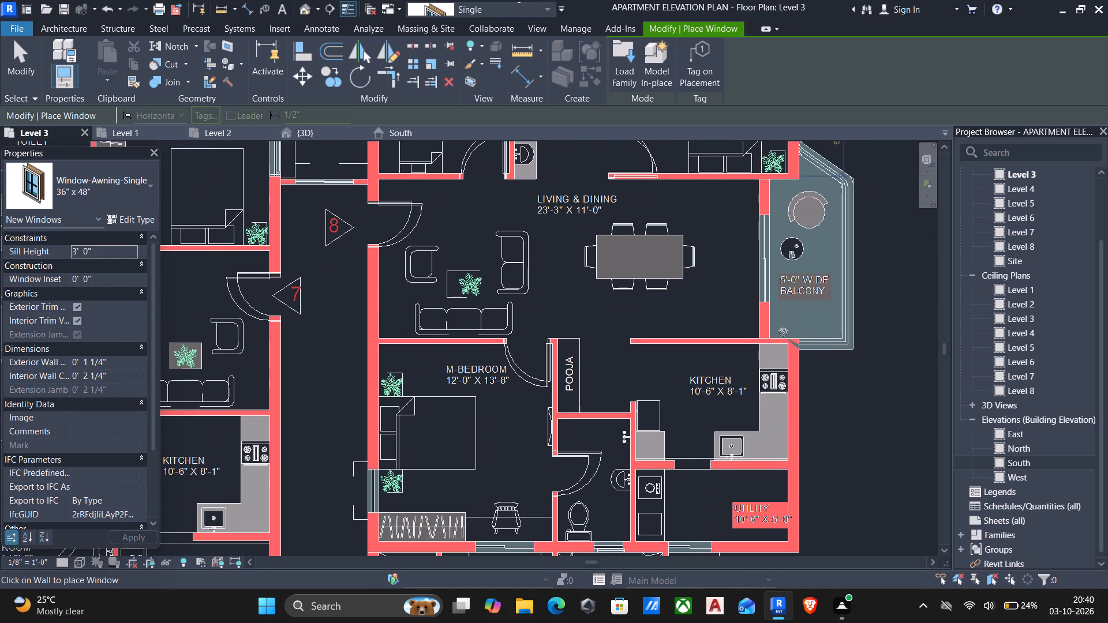
middle_click_drag(787, 397, 795, 325)
scroll(688, 487, "up", 4)
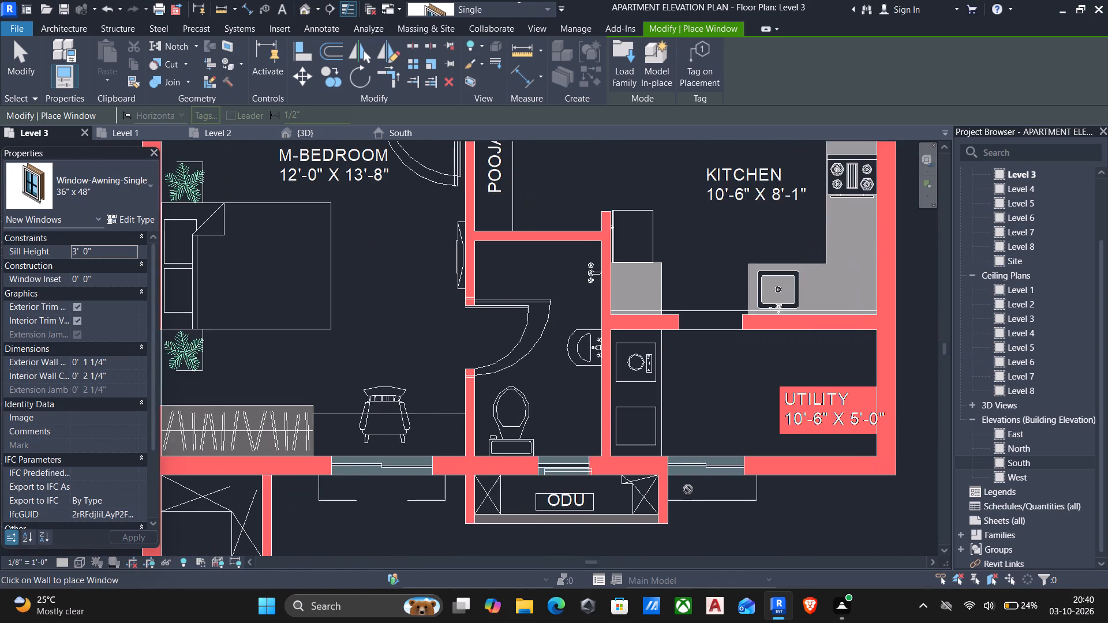
scroll(699, 481, "up", 8)
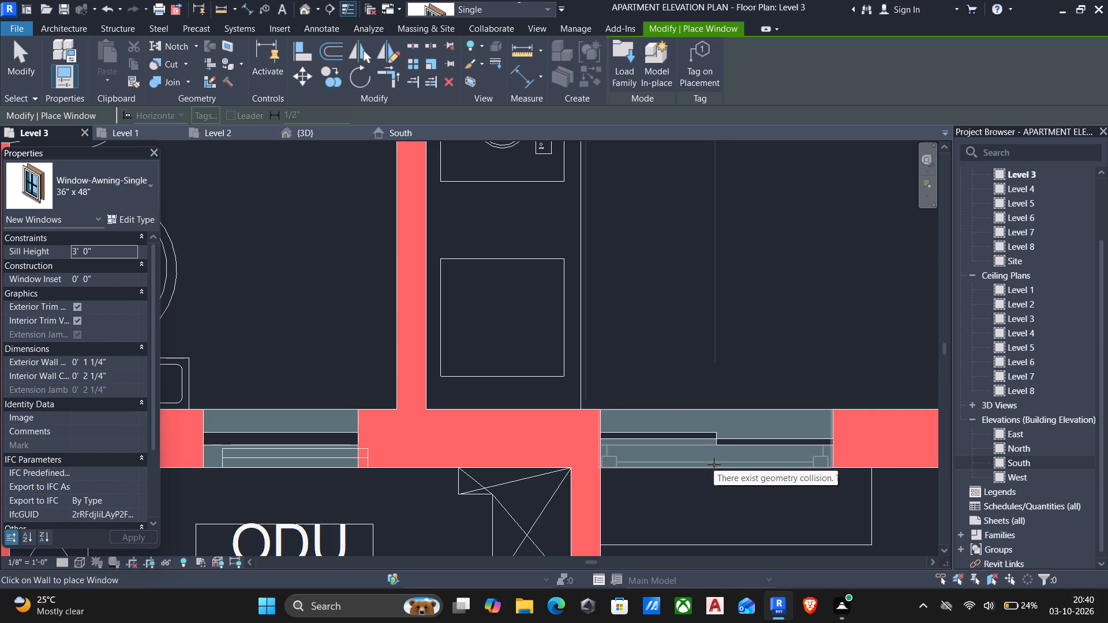
scroll(714, 464, "up", 1)
left_click(714, 464)
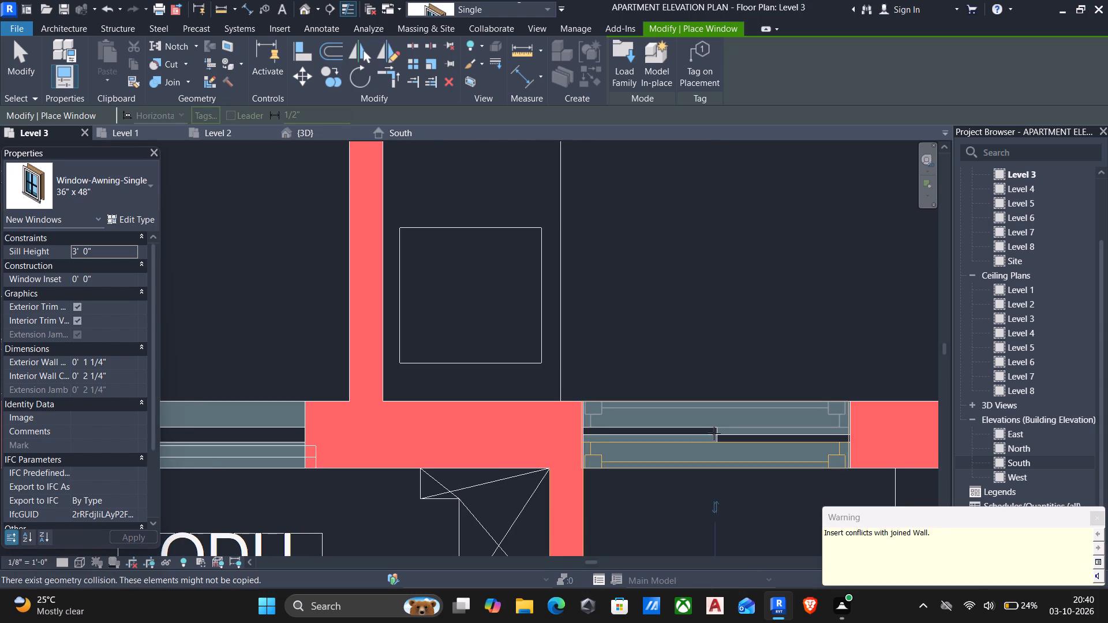
key("Escape")
key("Escape")
Align the near edge of flat 8's Utility awning window with the ODU wall face.
type("al")
scroll(585, 426, "up", 4)
left_click(586, 515)
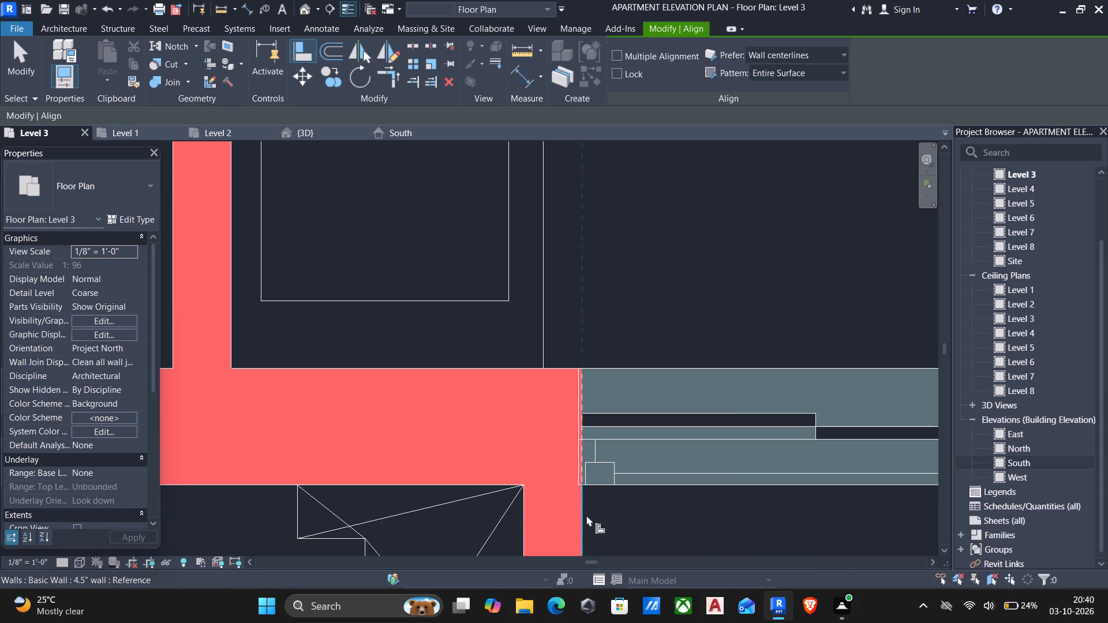
scroll(589, 467, "up", 1)
left_click(575, 466)
scroll(577, 466, "down", 2)
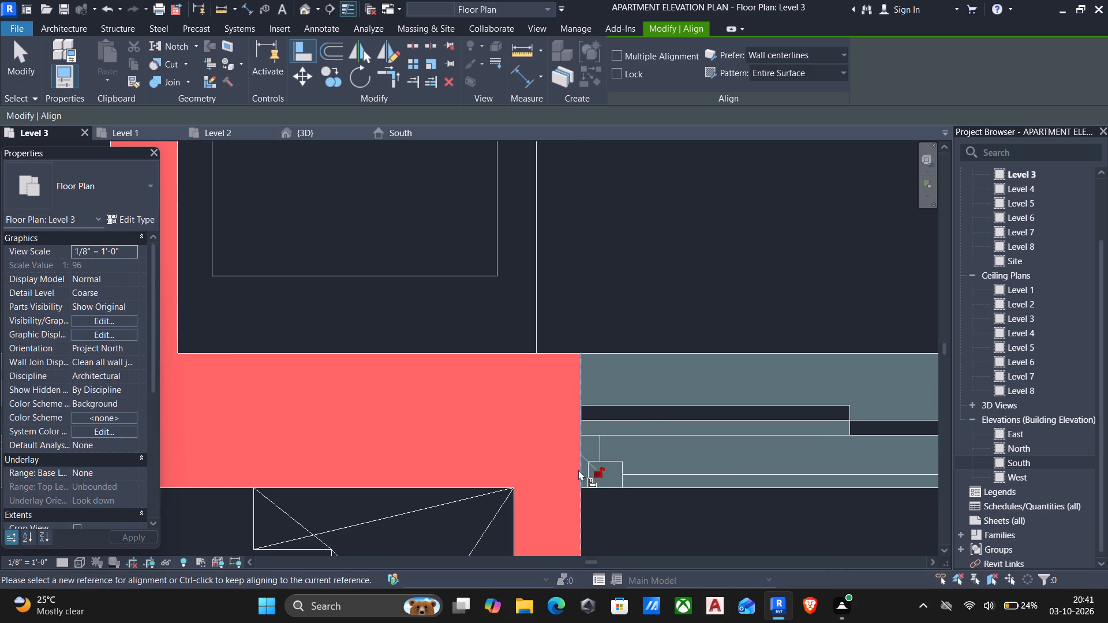
scroll(578, 470, "down", 2)
middle_click_drag(582, 475, 728, 373)
scroll(728, 371, "down", 2)
key("Escape")
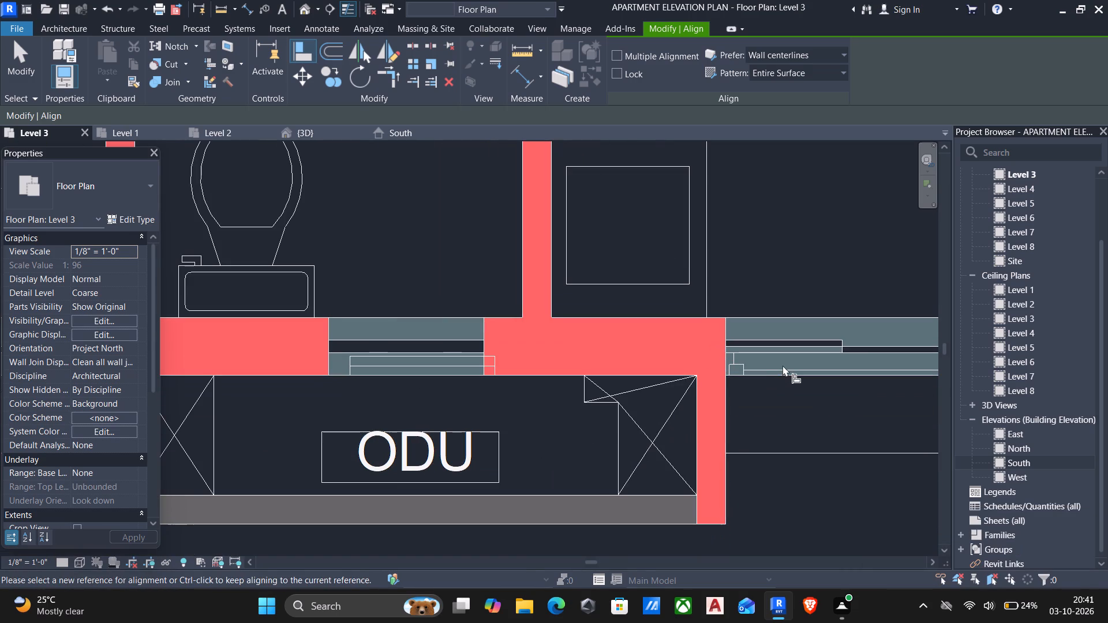
key("Escape")
Place a 36" x 48" awning window at the drawn opening in flat 8's M-Bedroom side wall, about 3' 10" from the wardrobe-side exterior wall.
left_click(784, 371)
key("c")
key("s")
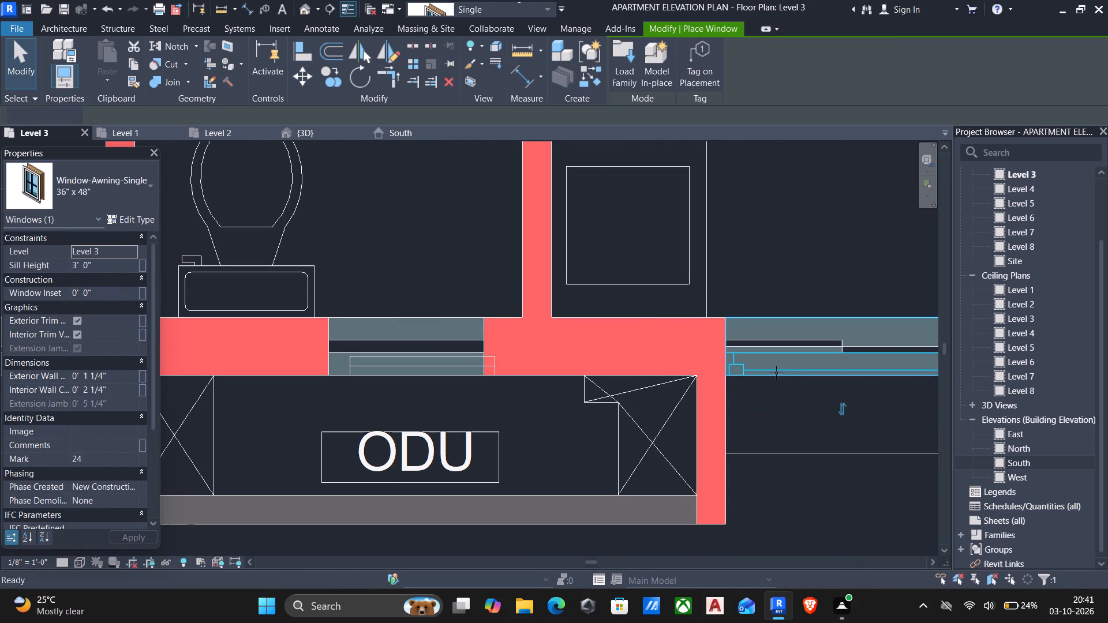
scroll(678, 382, "down", 3)
middle_click_drag(489, 374, 754, 371)
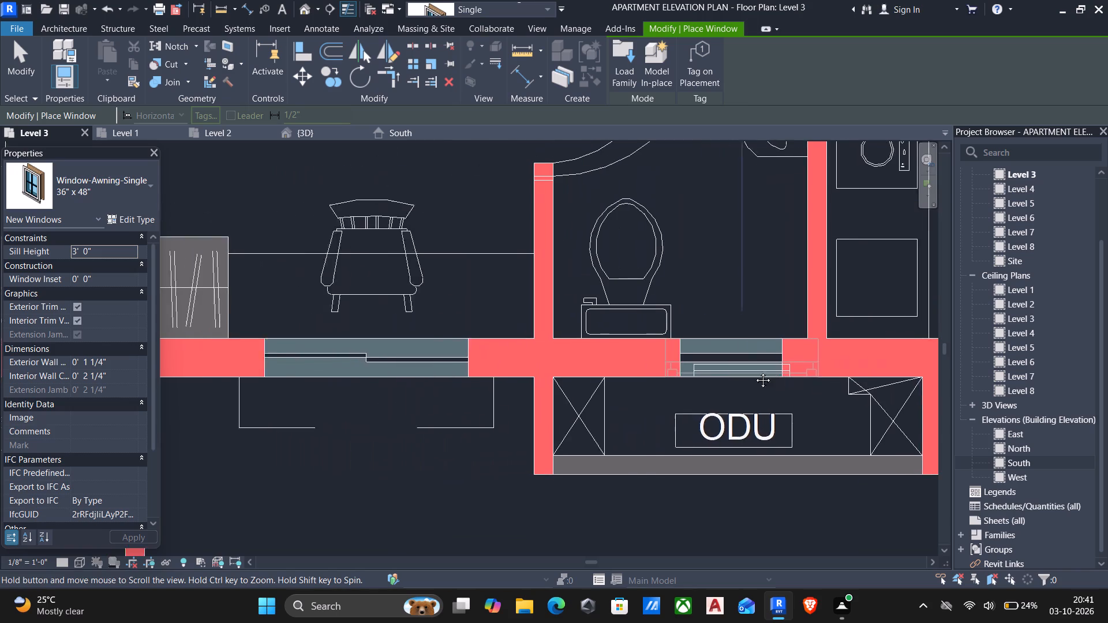
middle_click_drag(754, 371, 769, 370)
scroll(764, 370, "down", 2)
middle_click_drag(469, 371, 556, 359)
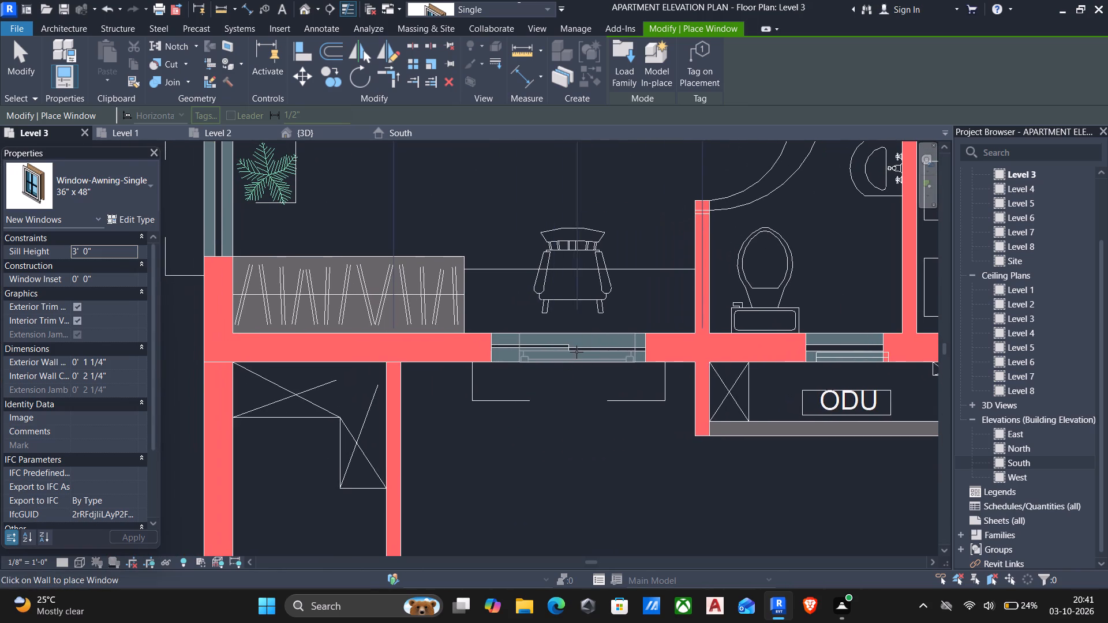
scroll(552, 367, "down", 2)
middle_click_drag(551, 372, 605, 425)
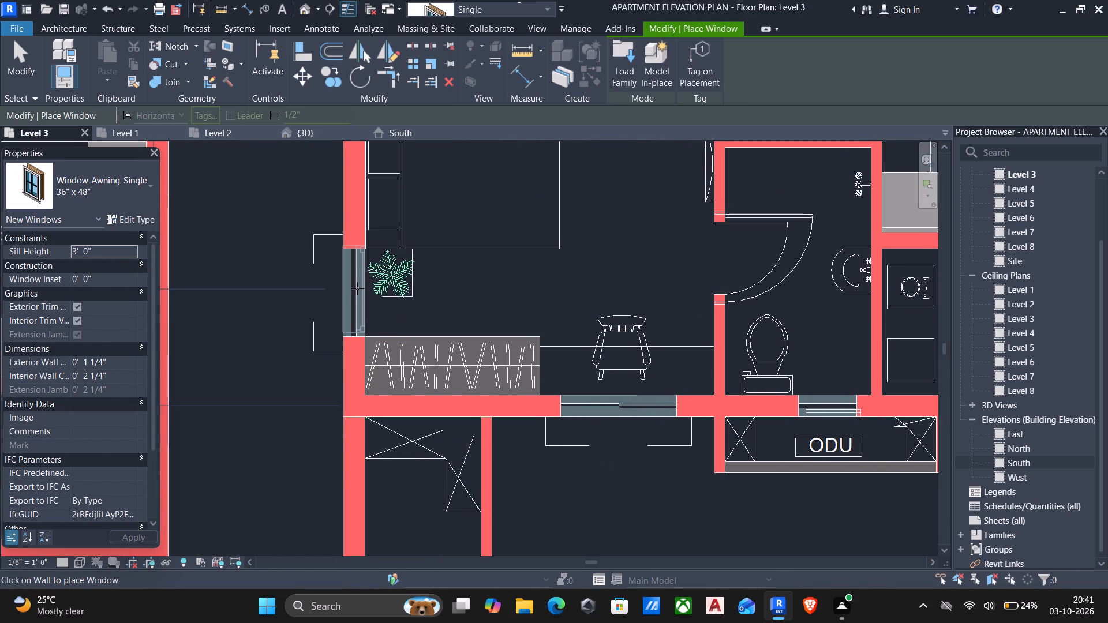
scroll(357, 288, "up", 3)
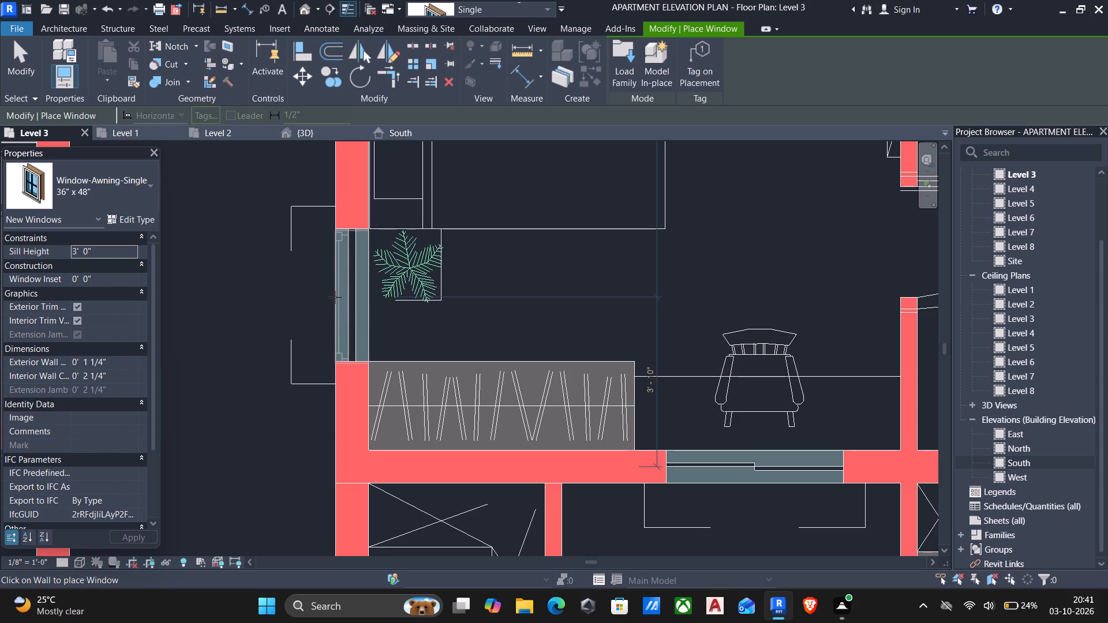
left_click(335, 297)
scroll(335, 296, "down", 3)
middle_click_drag(334, 296, 380, 450)
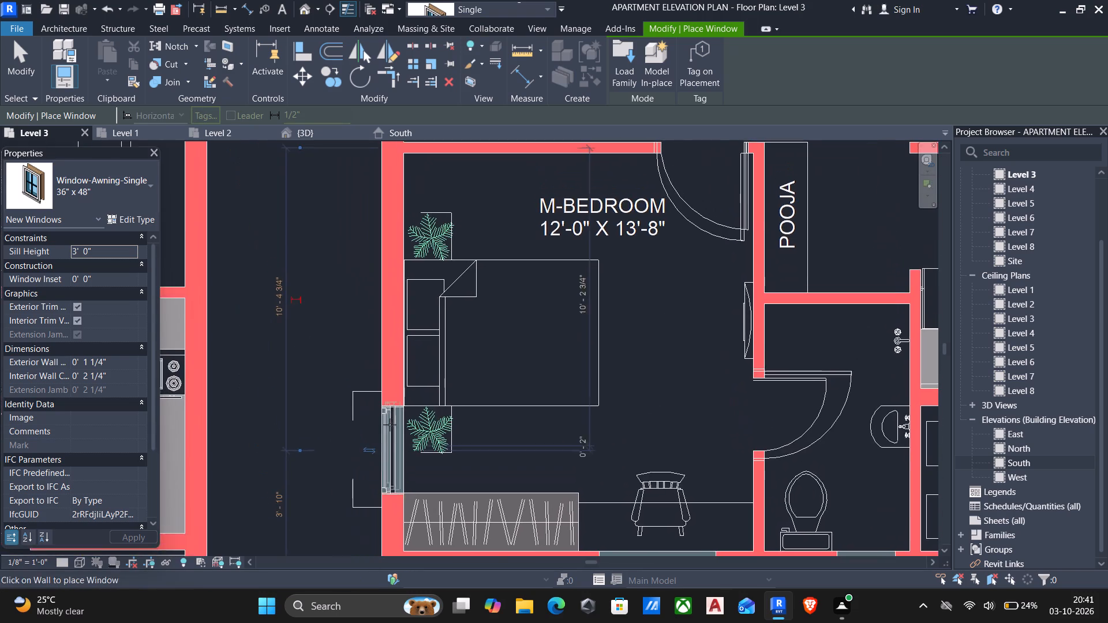
scroll(391, 413, "down", 5)
scroll(401, 355, "down", 2)
middle_click_drag(406, 383, 415, 452)
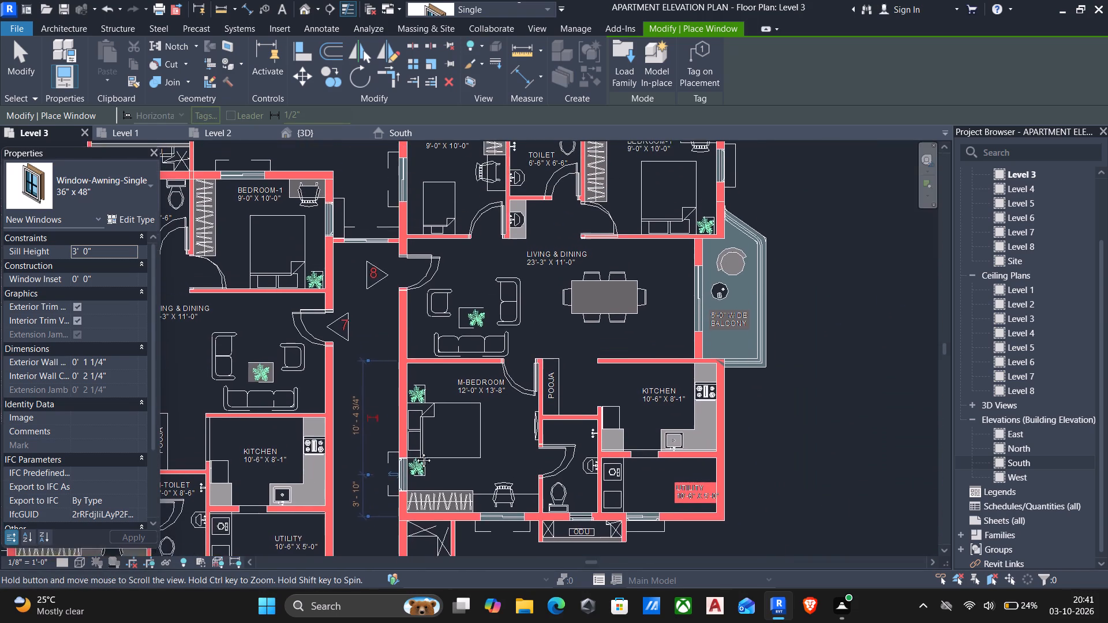
Place a 36" x 48" awning window at the drawn opening in flat 2's Bedroom-1 exterior wall, about 4' 4" from the Toilet-1 wall.
middle_click_drag(415, 452, 477, 337)
middle_click_drag(469, 441, 480, 415)
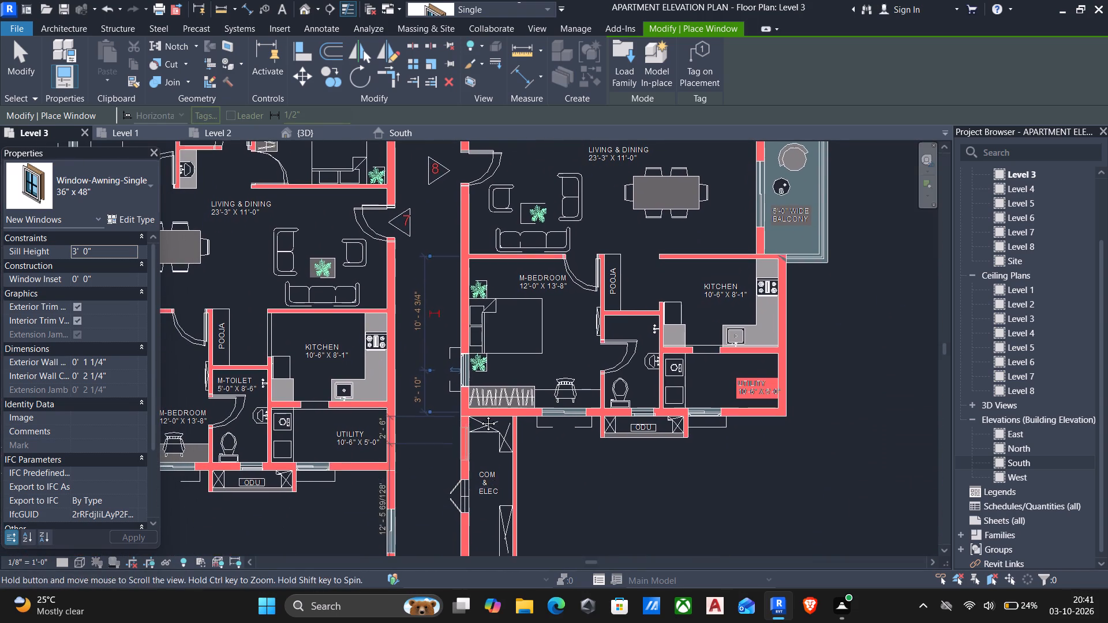
middle_click_drag(480, 415, 531, 269)
middle_click_drag(528, 349, 538, 274)
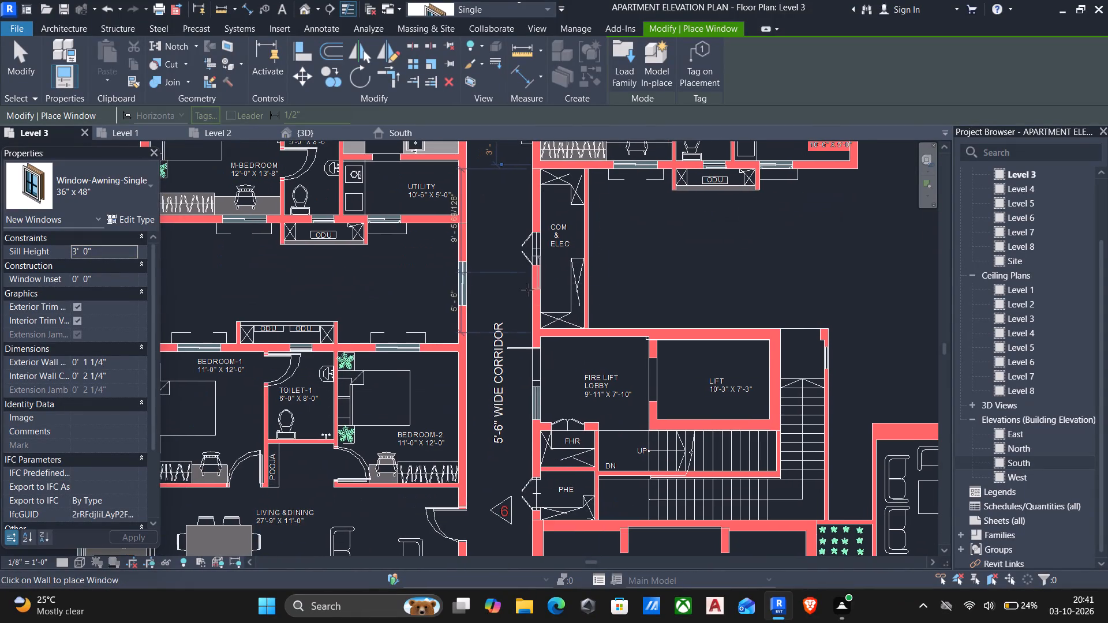
middle_click_drag(519, 299, 688, 395)
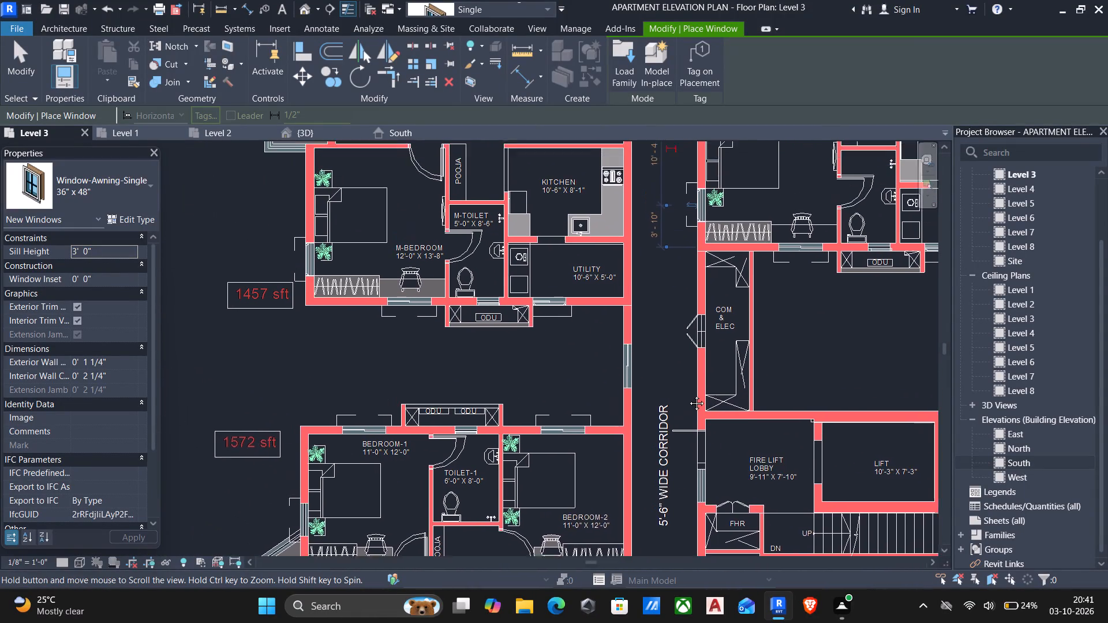
middle_click_drag(688, 395, 601, 265)
middle_click_drag(631, 350, 628, 344)
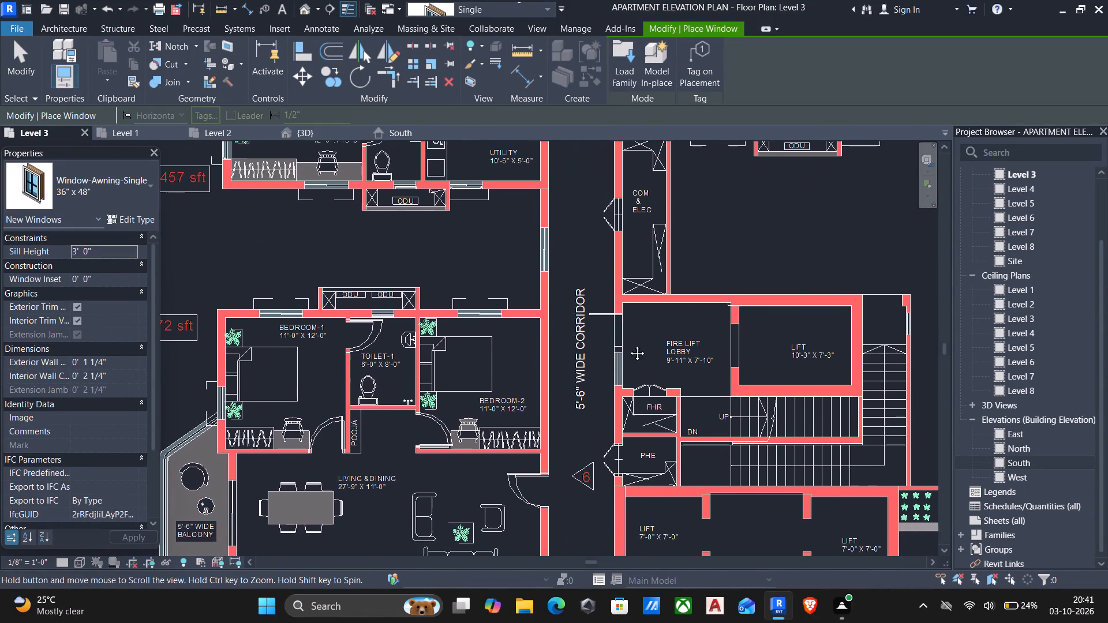
middle_click_drag(628, 344, 590, 250)
middle_click_drag(688, 366, 638, 232)
middle_click_drag(652, 381, 619, 325)
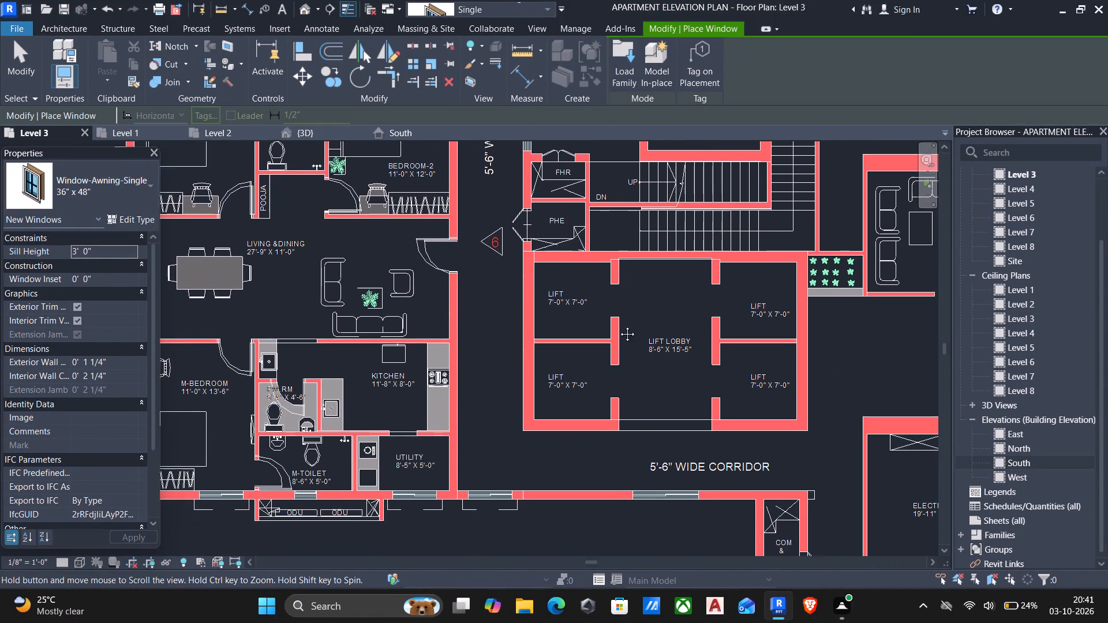
middle_click_drag(619, 325, 551, 257)
scroll(579, 322, "down", 3)
scroll(650, 361, "down", 2)
middle_click_drag(655, 374, 618, 284)
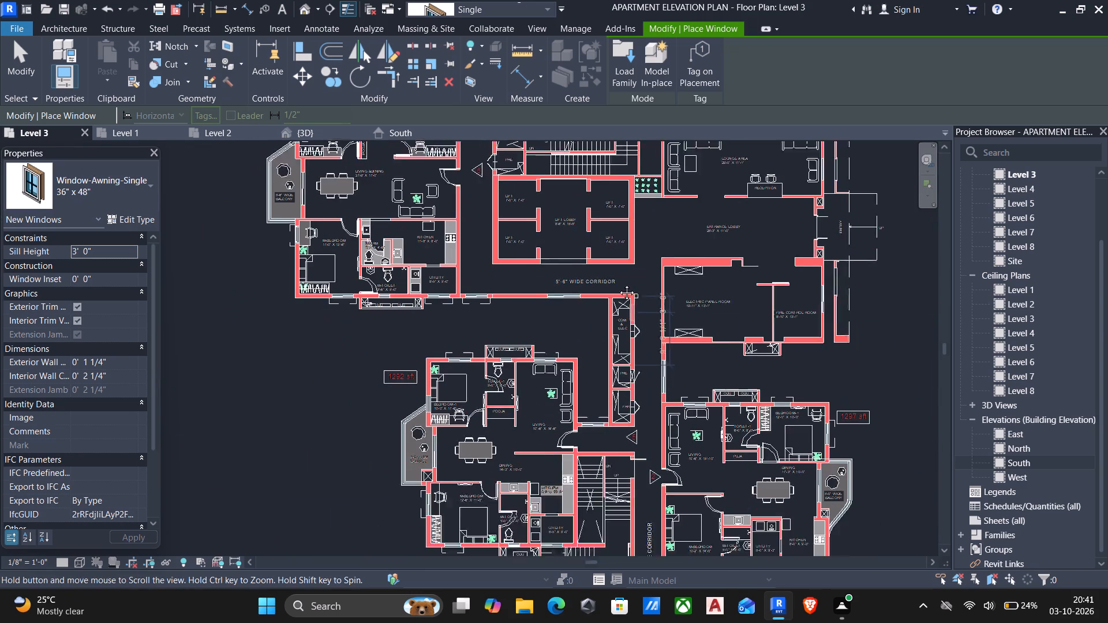
middle_click_drag(618, 284, 610, 268)
scroll(683, 363, "up", 7)
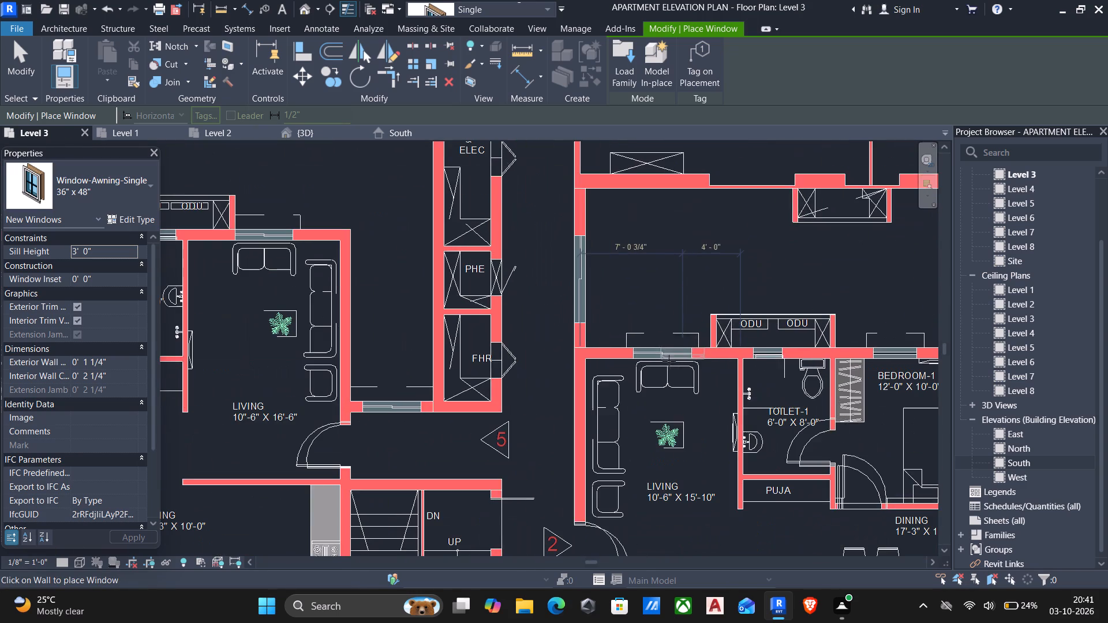
scroll(654, 359, "up", 4)
middle_click_drag(667, 356, 540, 295)
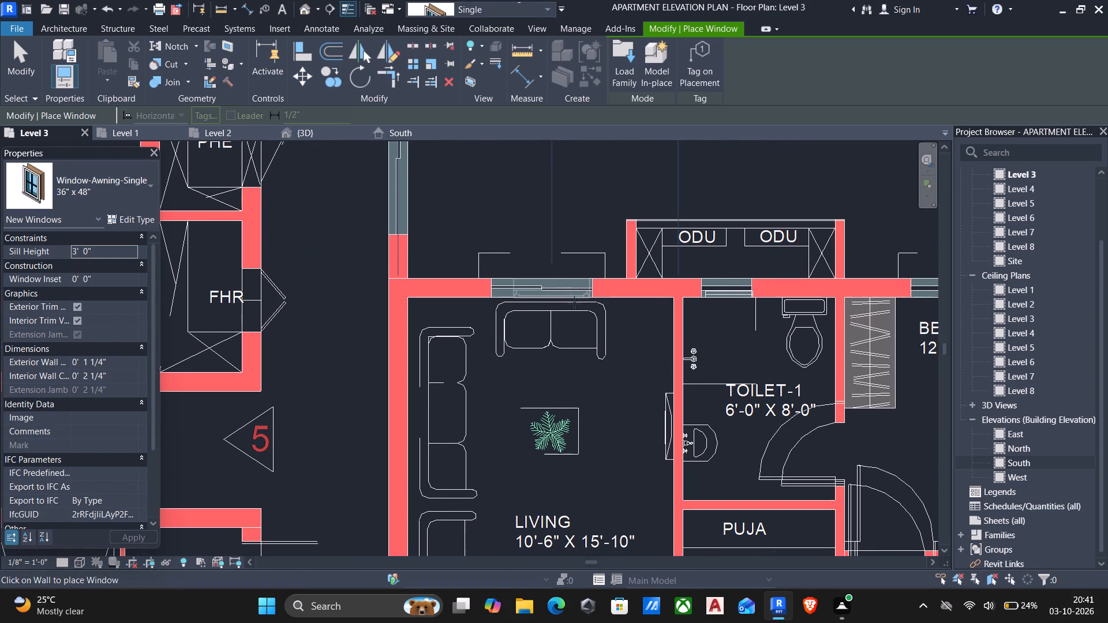
middle_click_drag(753, 325, 643, 311)
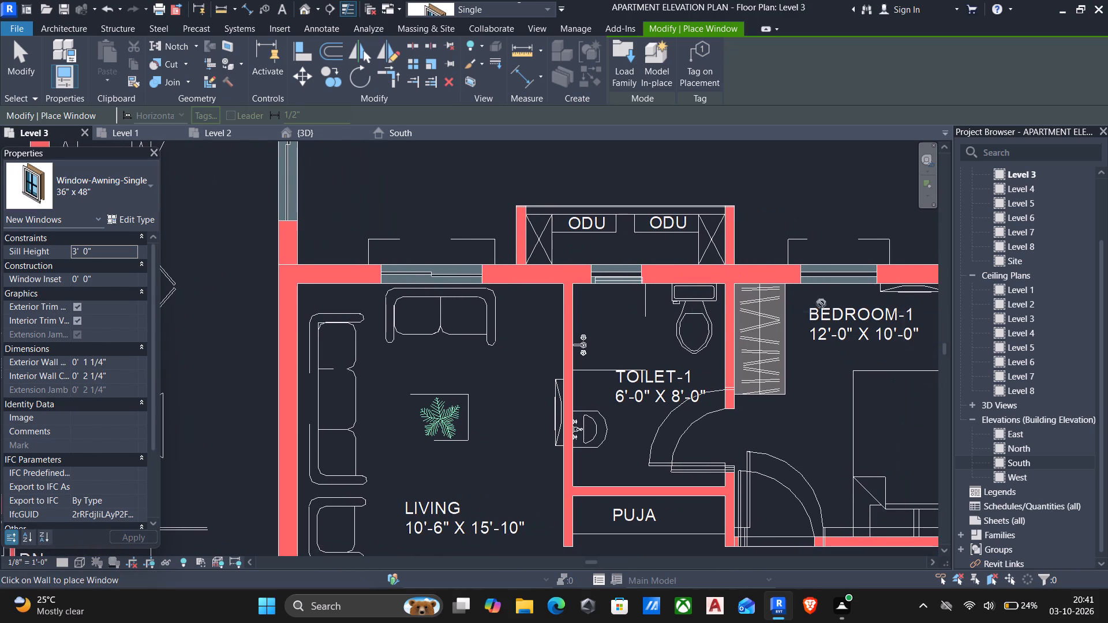
scroll(841, 275, "up", 3)
middle_click_drag(839, 277, 795, 285)
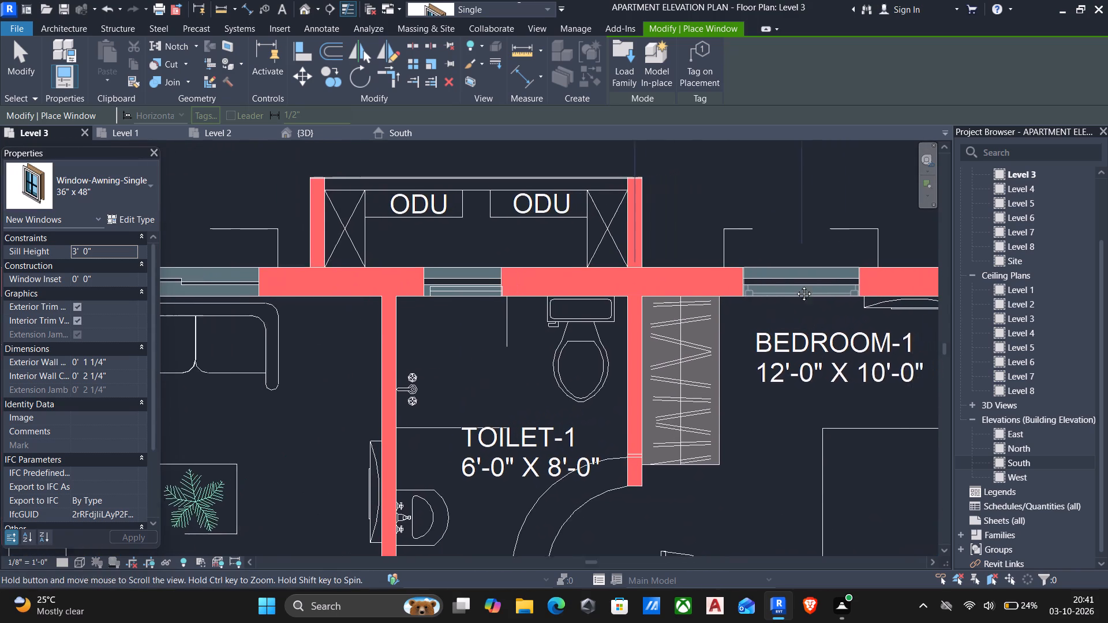
middle_click_drag(795, 285, 772, 287)
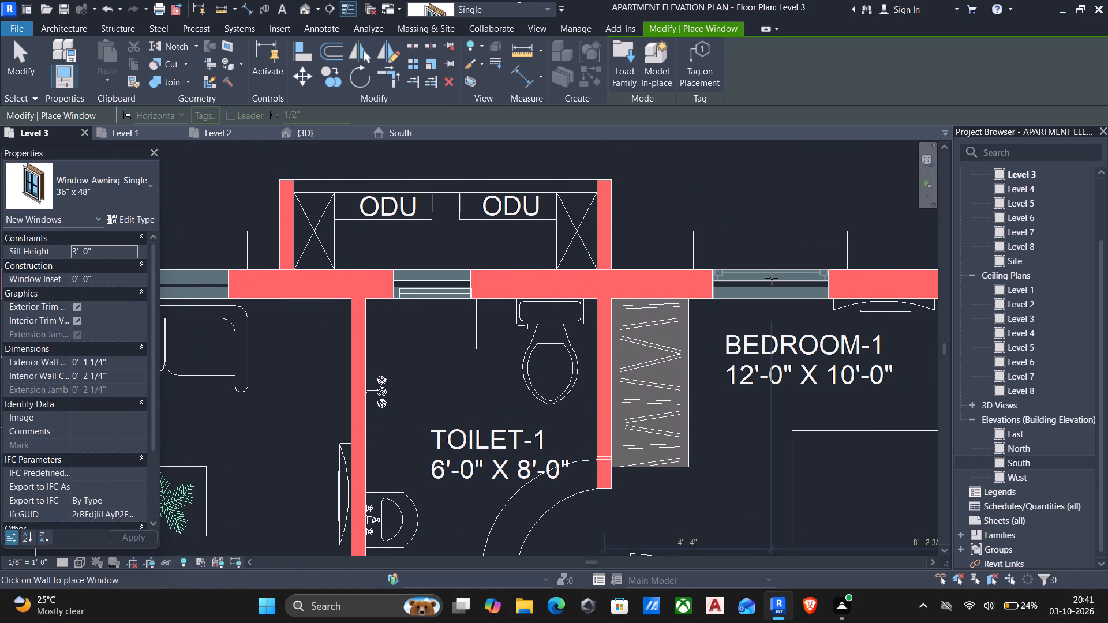
left_click(772, 278)
Examine the drawn openings around flat 2's bedrooms, balcony, kitchen, utility, toilets and living room for remaining awning window locations.
scroll(775, 292, "down", 4)
middle_click_drag(783, 307, 639, 293)
middle_click_drag(753, 371, 757, 371)
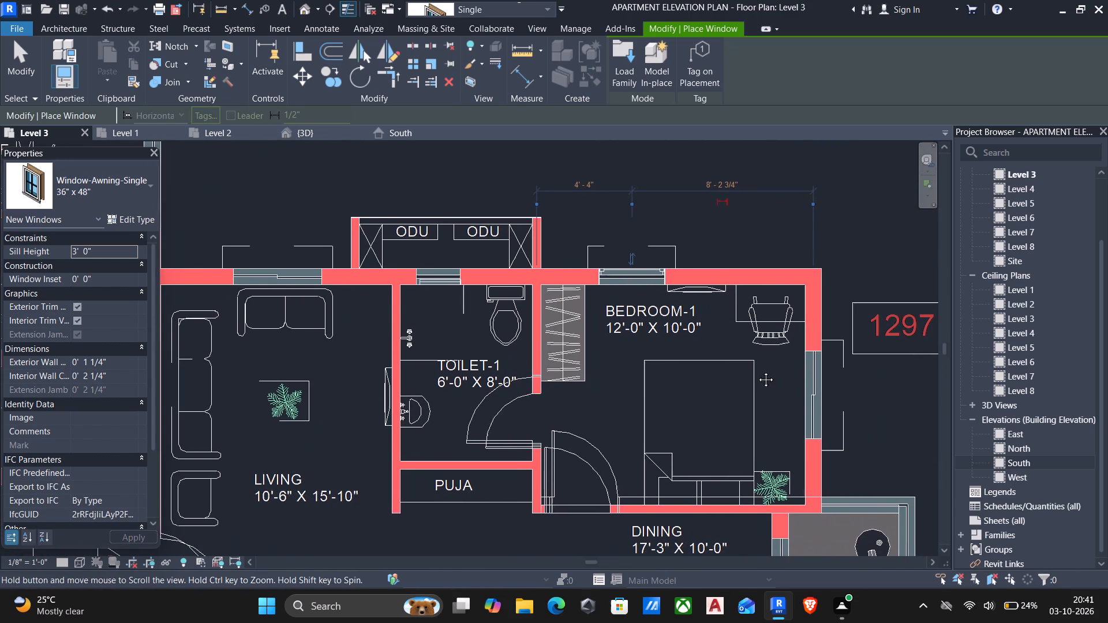
middle_click_drag(757, 371, 768, 303)
middle_click_drag(747, 427, 749, 316)
middle_click_drag(761, 446, 763, 440)
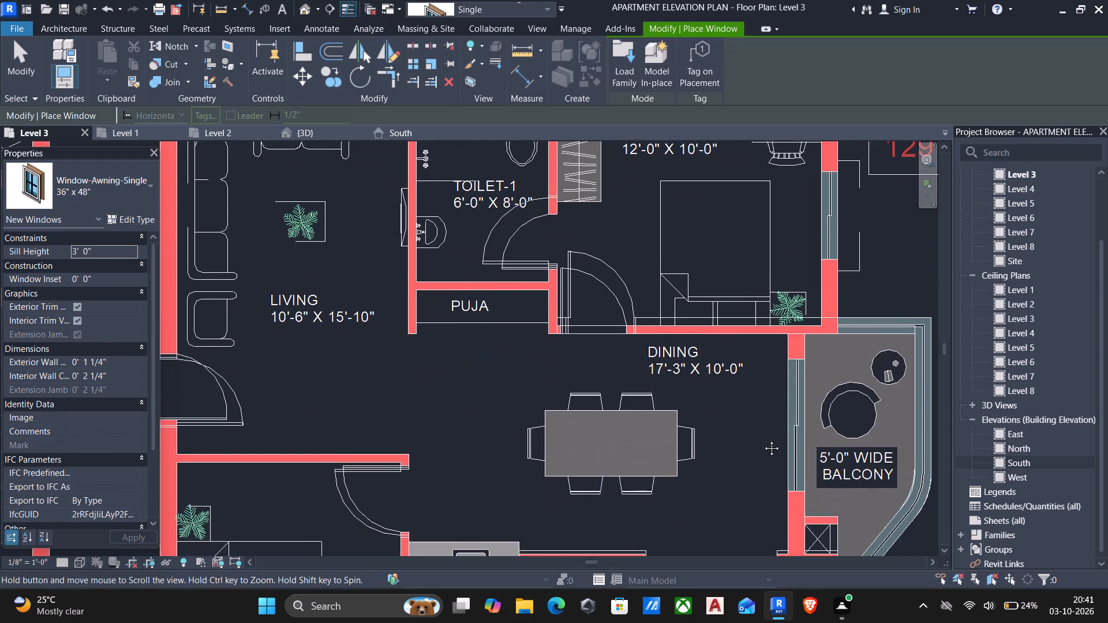
middle_click_drag(763, 440, 777, 309)
middle_click_drag(776, 435, 780, 346)
middle_click_drag(793, 454, 802, 378)
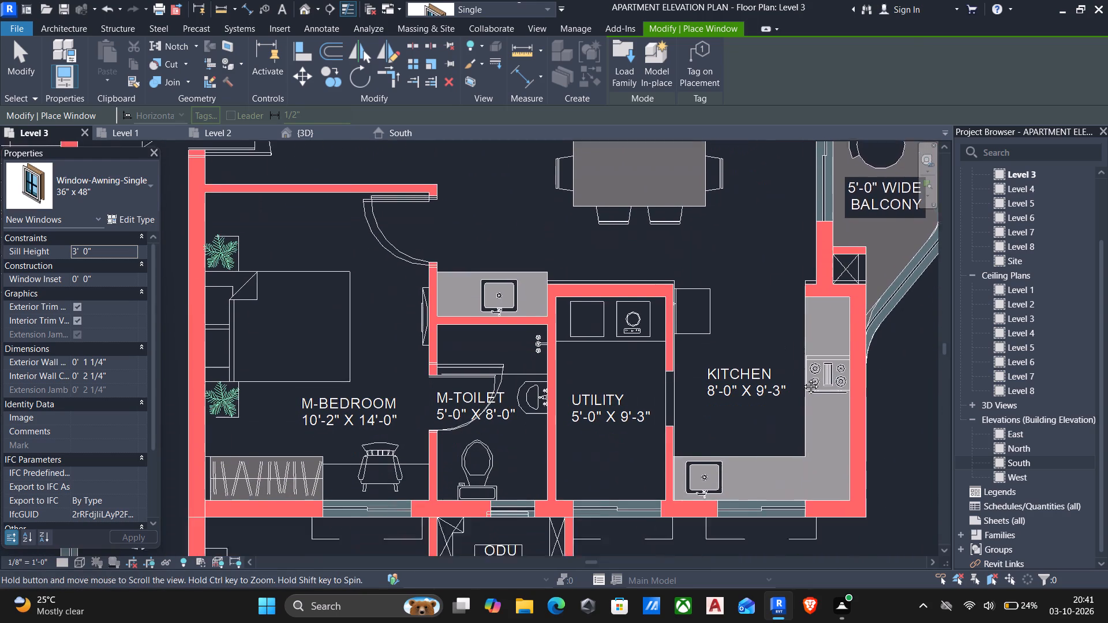
middle_click_drag(802, 378, 803, 341)
middle_click_drag(735, 475, 896, 449)
middle_click_drag(590, 408, 594, 409)
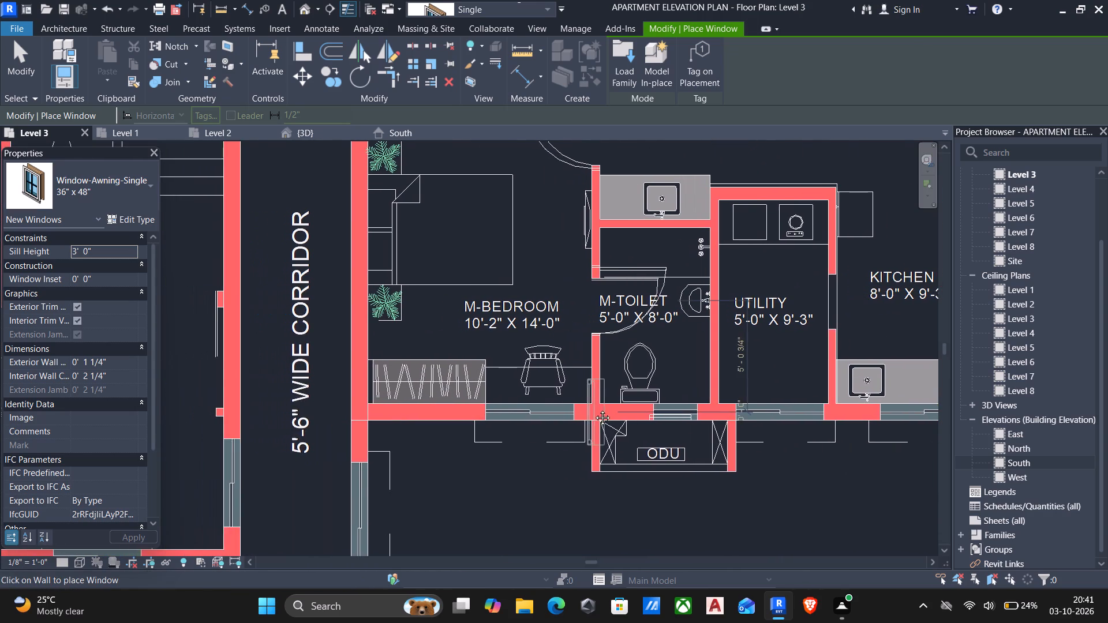
middle_click_drag(594, 409, 668, 515)
middle_click_drag(549, 272, 611, 461)
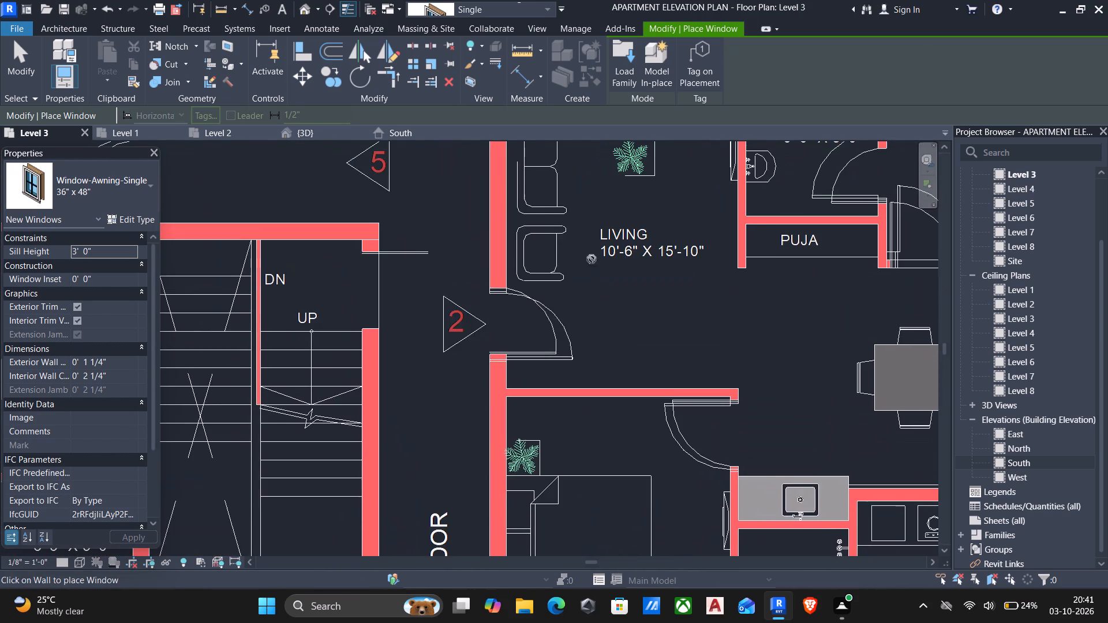
middle_click_drag(592, 259, 602, 439)
middle_click_drag(619, 258, 630, 436)
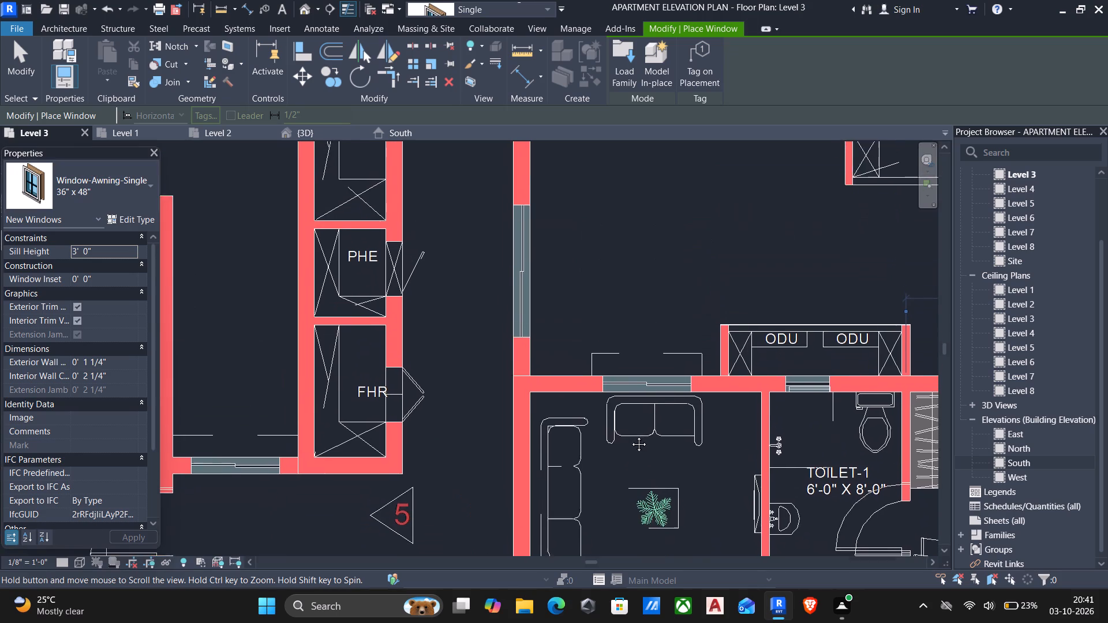
middle_click_drag(630, 436, 512, 125)
middle_click_drag(499, 328, 571, 168)
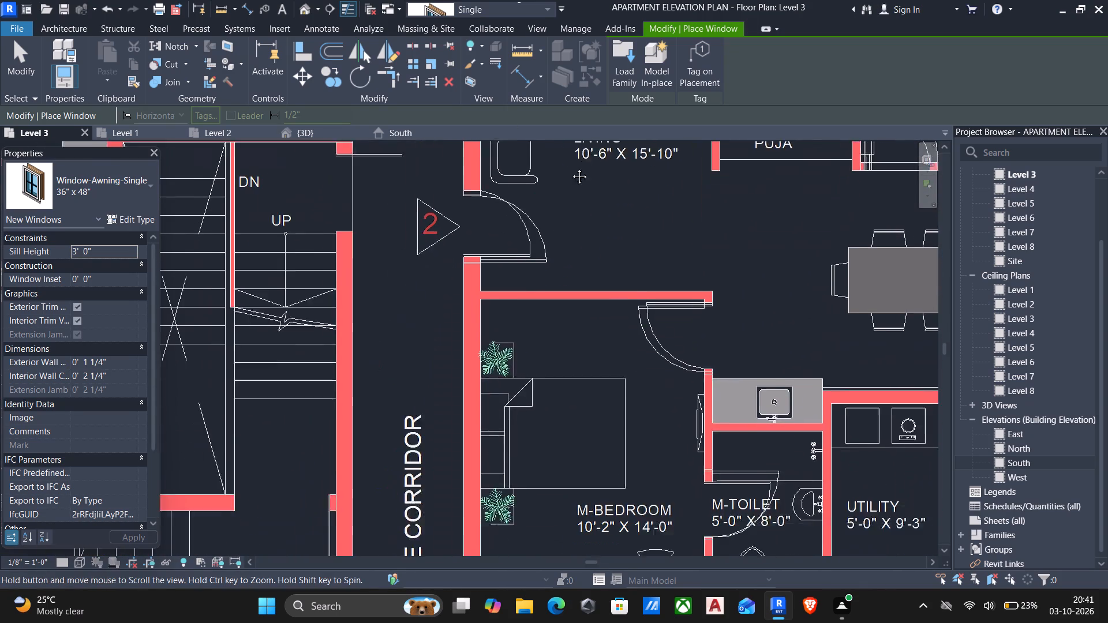
middle_click_drag(571, 168, 571, 167)
Place a 36" x 48" awning window at the drawn opening in the outer side wall of flat 3's corner bedroom, between bed and wardrobe.
scroll(579, 316, "down", 3)
middle_click_drag(586, 404, 632, 190)
middle_click_drag(635, 440, 638, 381)
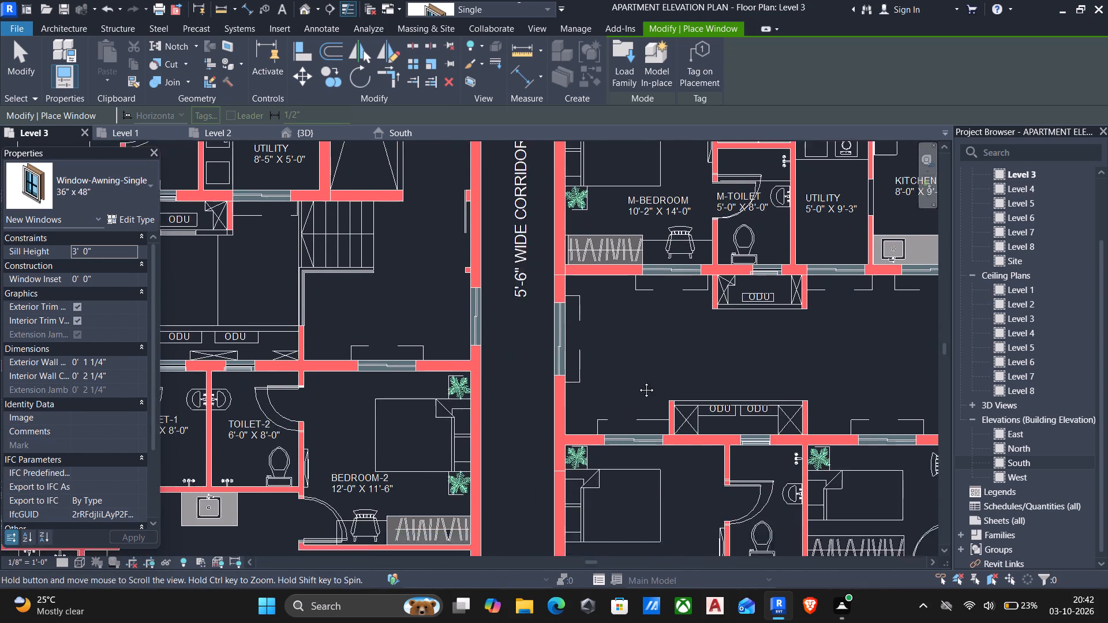
middle_click_drag(638, 381, 429, 253)
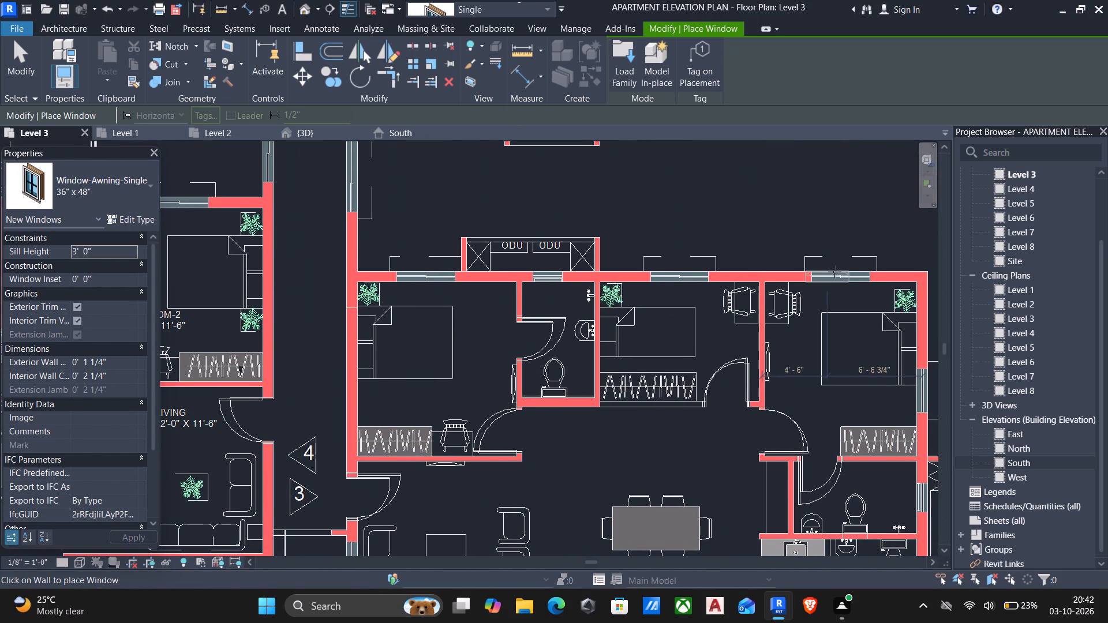
middle_click_drag(855, 325, 765, 236)
scroll(827, 299, "up", 3)
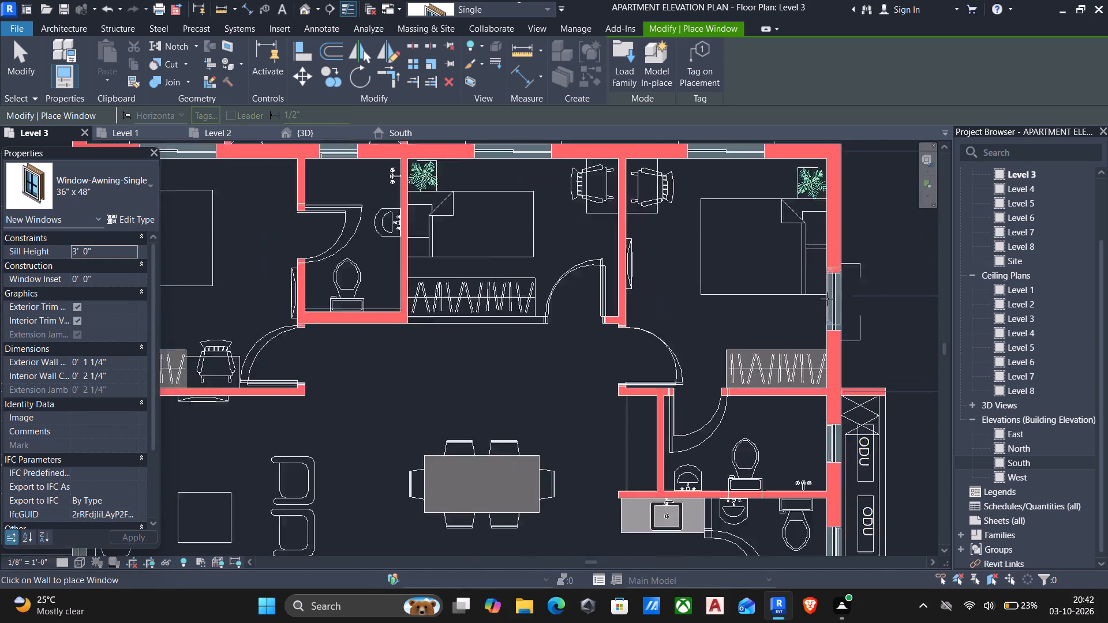
scroll(832, 302, "up", 4)
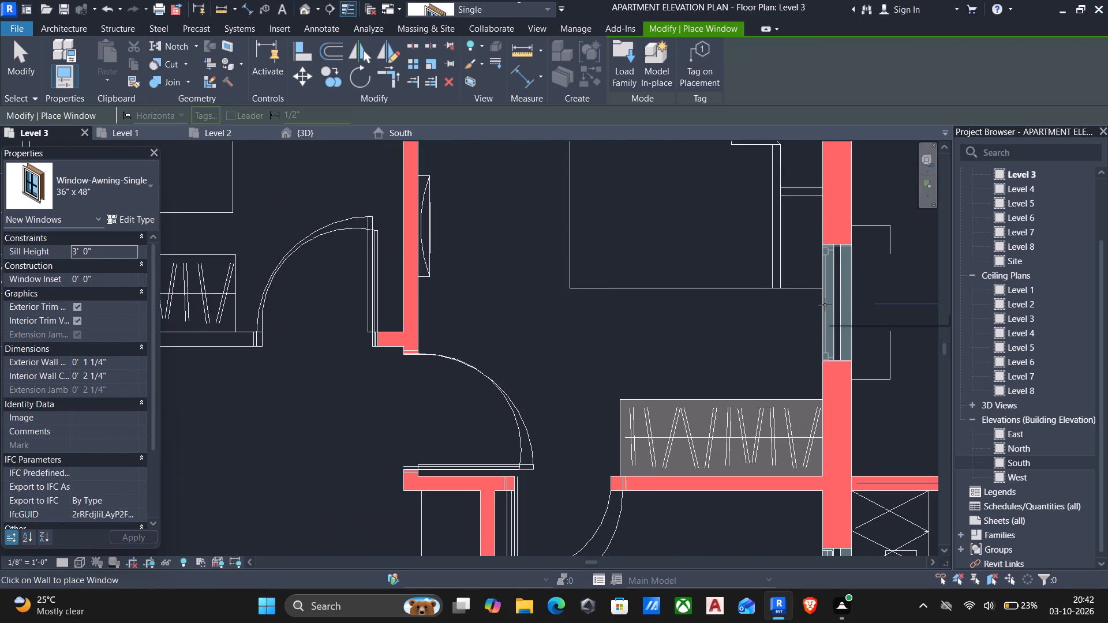
left_click(825, 305)
Place a 36" x 48" awning window in the side wall of flat 3's bedroom facing flat 4, about 4' 4" from the wardrobe-side exterior wall.
scroll(825, 311, "down", 5)
middle_click_drag(830, 416, 821, 307)
middle_click_drag(837, 491, 814, 323)
middle_click_drag(810, 479, 813, 346)
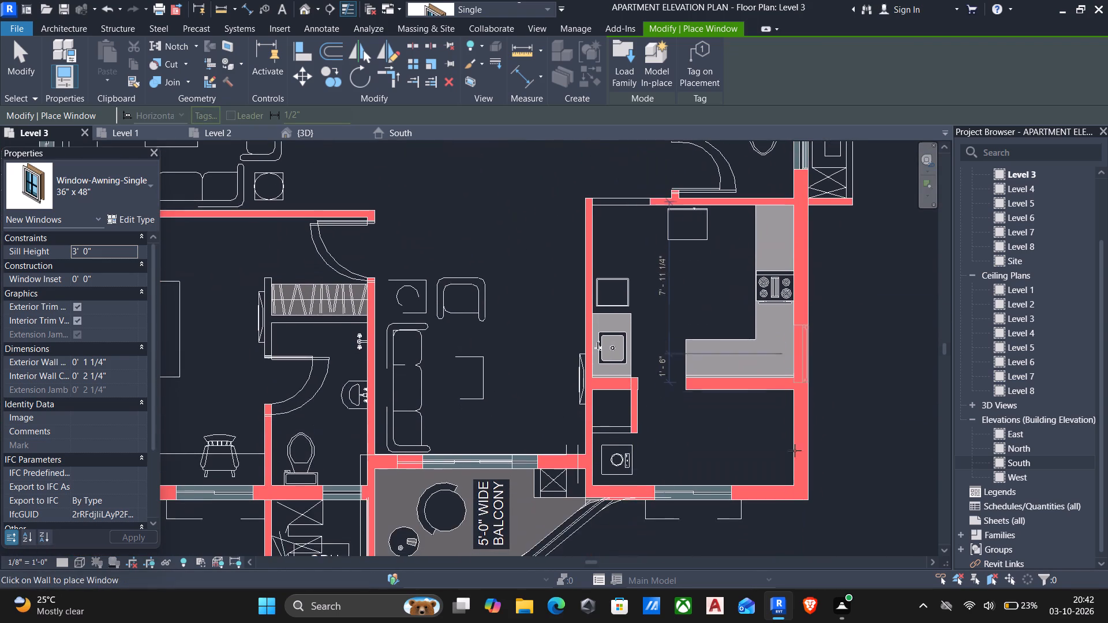
middle_click_drag(787, 538, 821, 388)
middle_click_drag(511, 365, 863, 365)
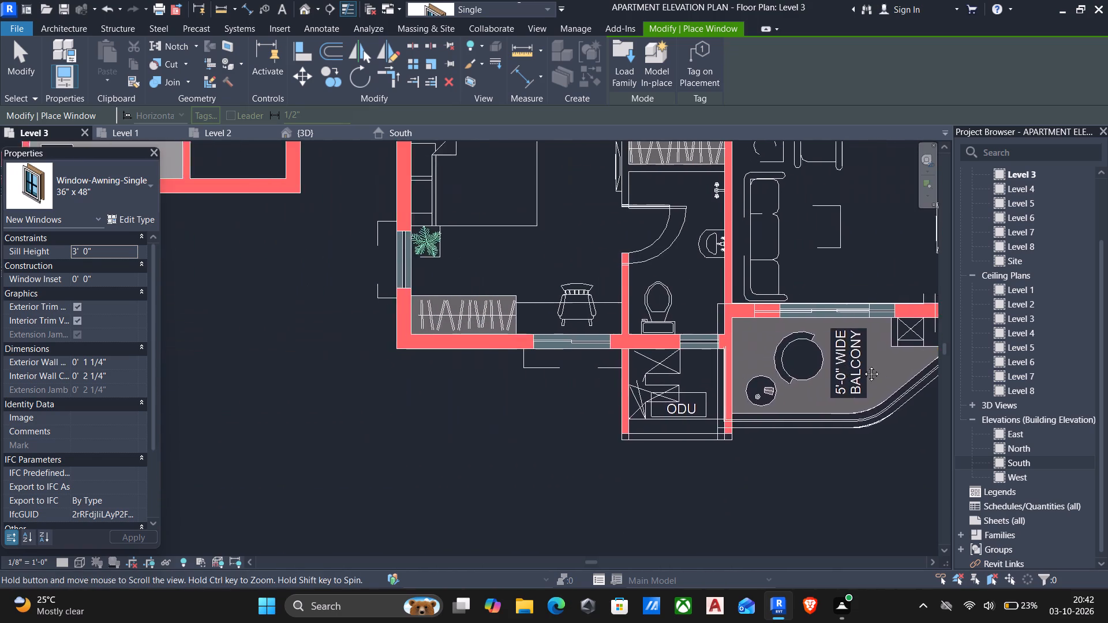
middle_click_drag(863, 365, 888, 370)
scroll(555, 292, "up", 2)
scroll(463, 261, "up", 4)
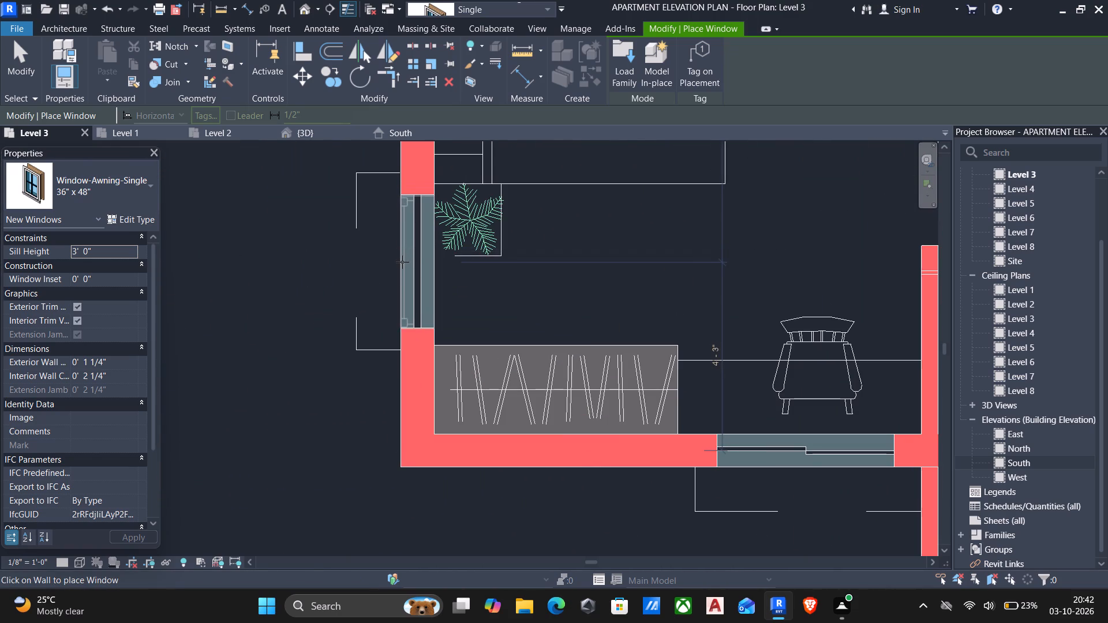
left_click(402, 258)
Place a 36" x 48" awning window at the drawn opening in flat 4's M-Bedroom outer side wall, about 8' 11" from the balcony-side exterior wall.
scroll(401, 268, "down", 1)
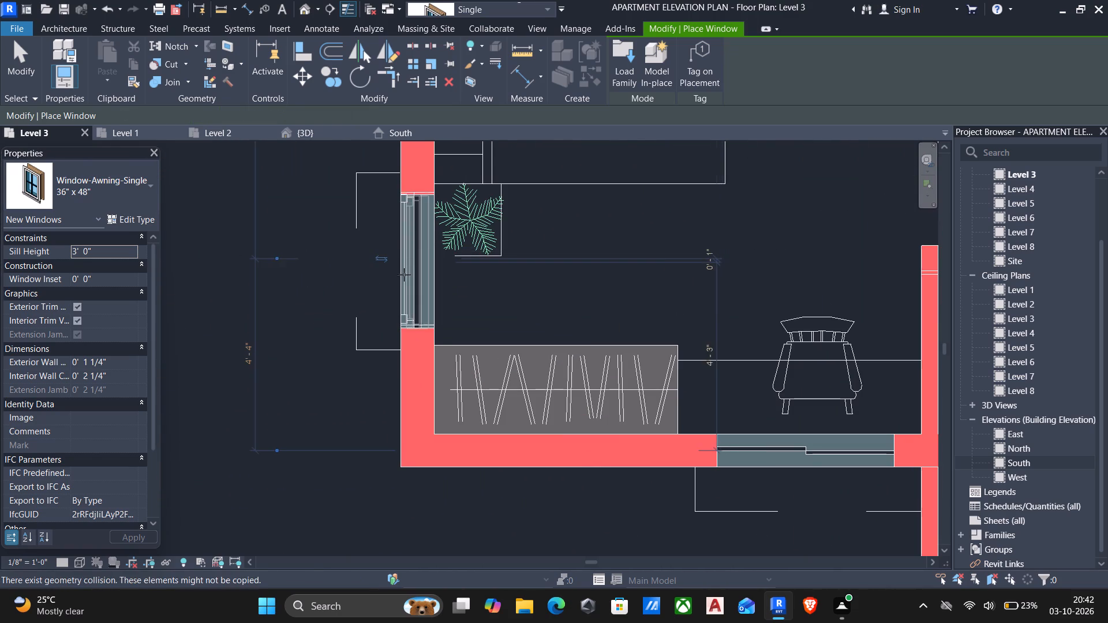
scroll(404, 275, "down", 8)
middle_click_drag(444, 319, 818, 359)
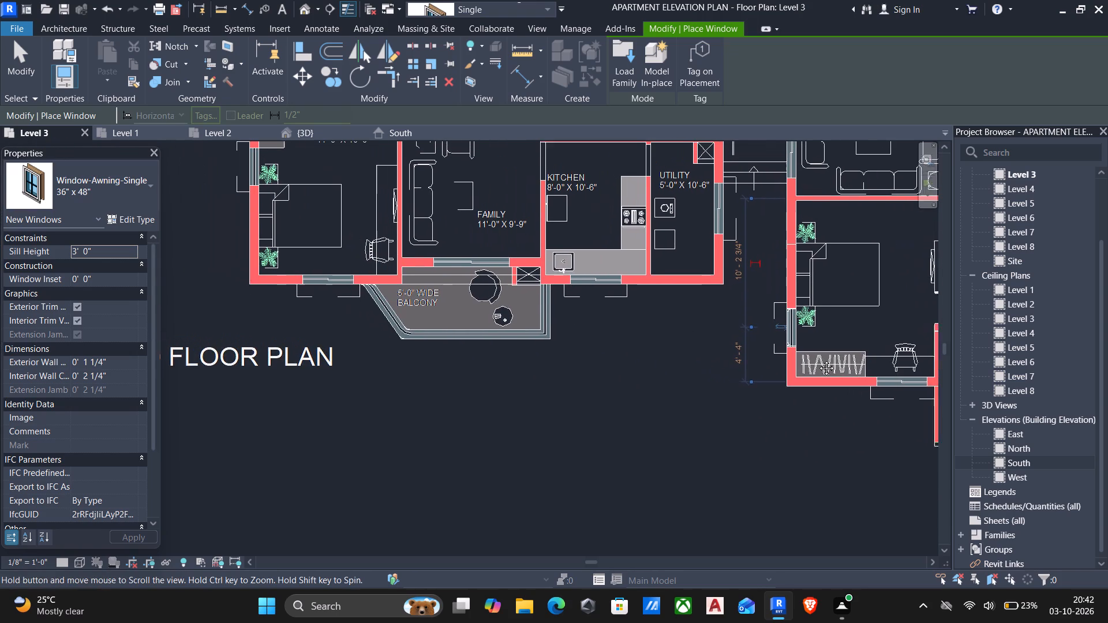
middle_click_drag(818, 359, 819, 359)
middle_click_drag(595, 284, 612, 386)
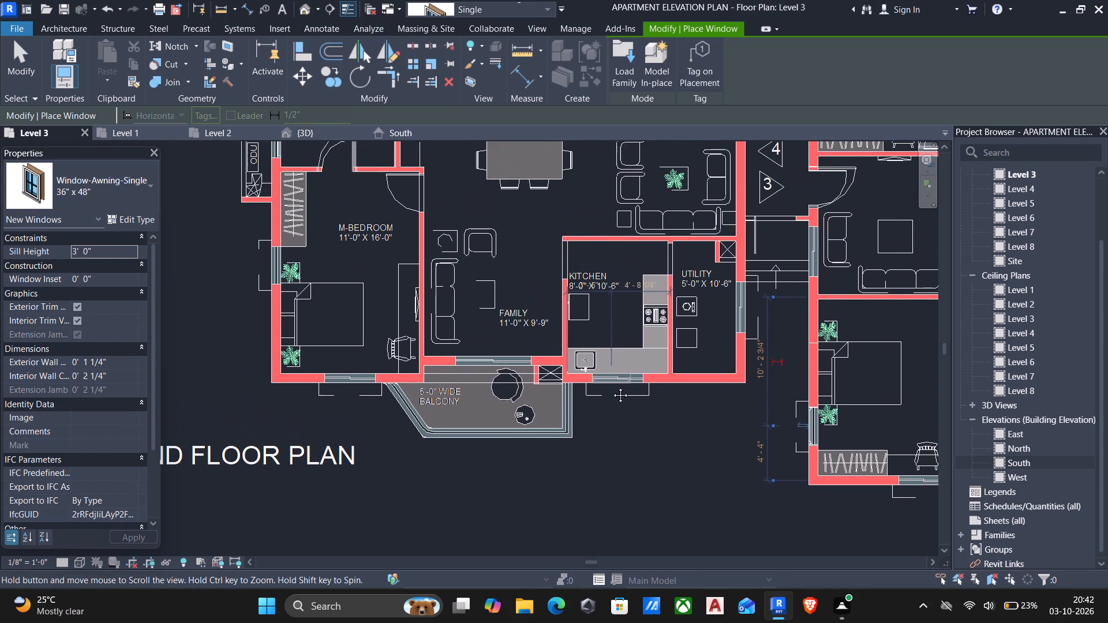
middle_click_drag(612, 386, 612, 395)
scroll(279, 272, "up", 5)
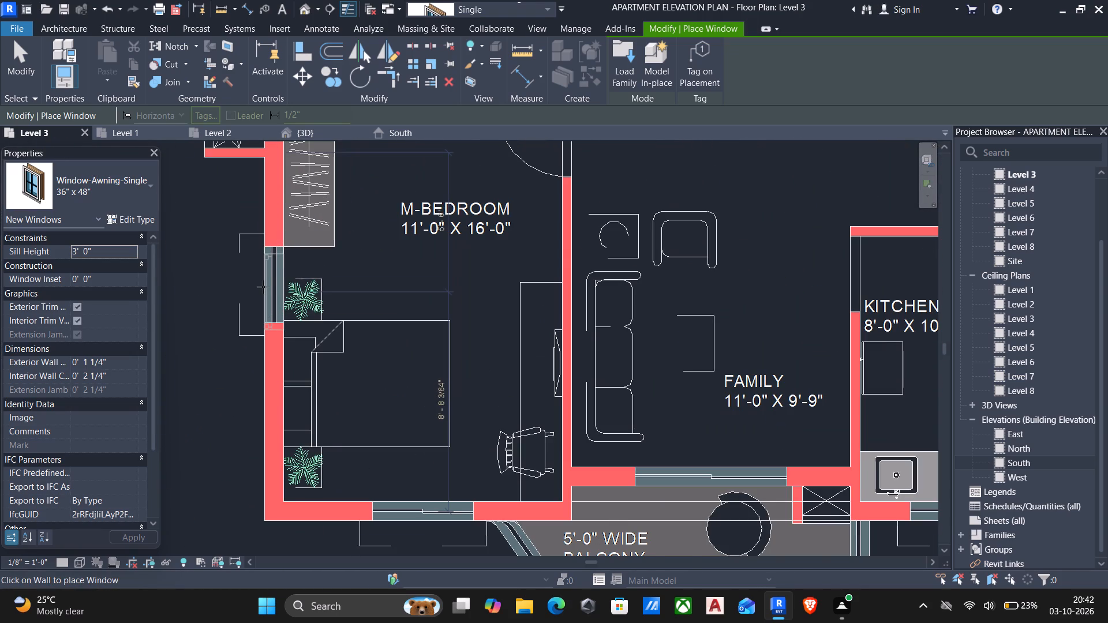
scroll(263, 282, "up", 4)
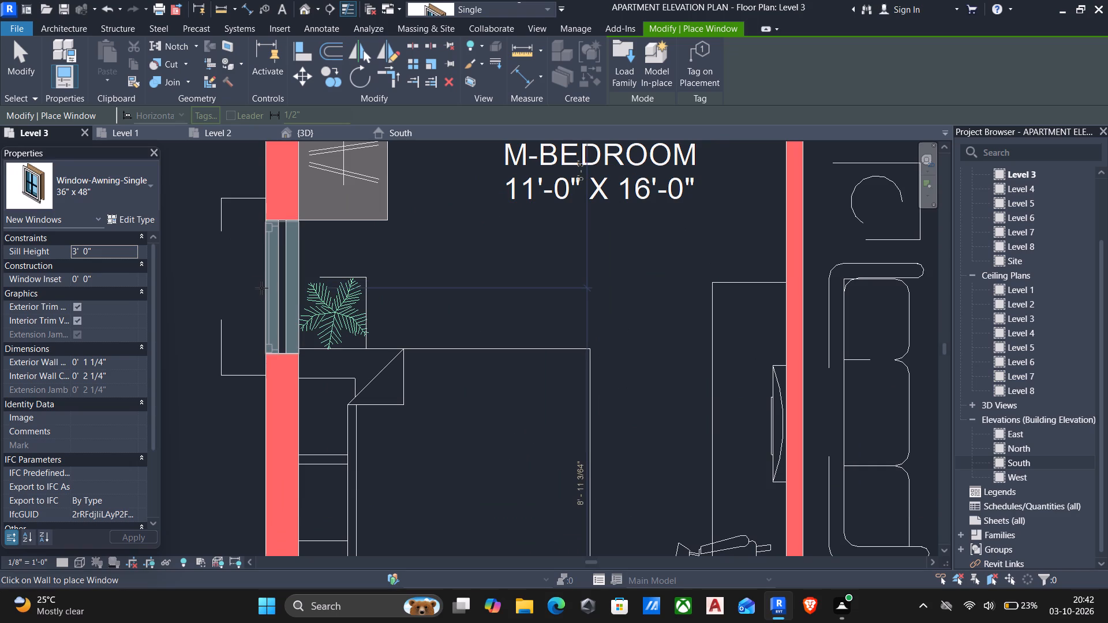
left_click(261, 287)
Place a 36" x 48" awning window at the drawn opening in flat 4's Bedroom-1 outer side wall, between the bed and the wardrobe.
scroll(280, 288, "down", 4)
scroll(461, 283, "down", 2)
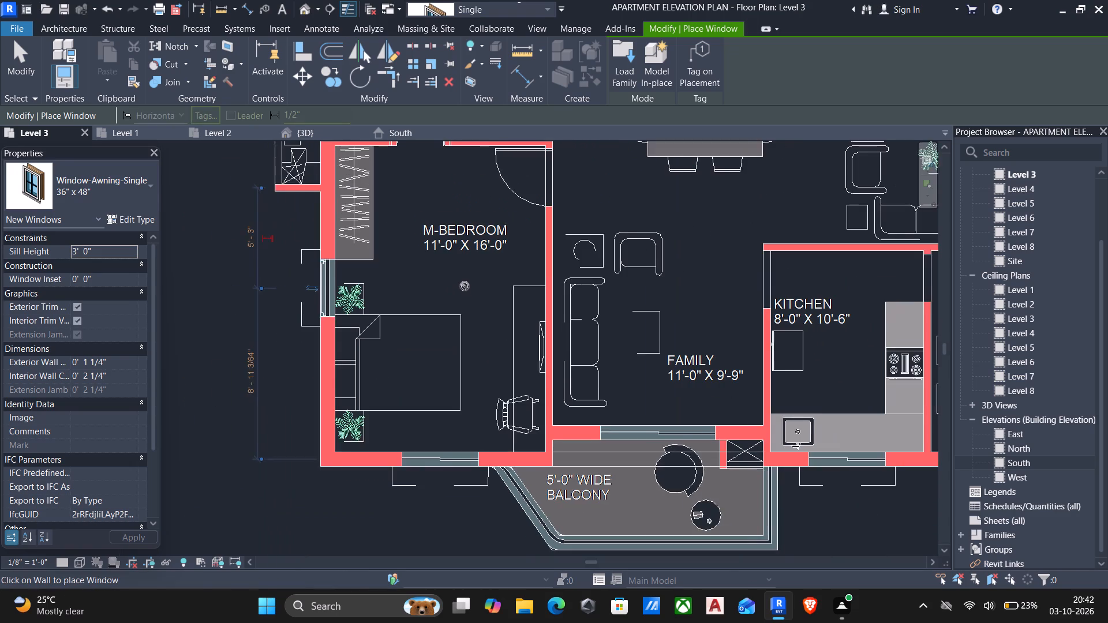
middle_click_drag(467, 288, 432, 347)
scroll(439, 341, "down", 2)
middle_click_drag(541, 316, 546, 363)
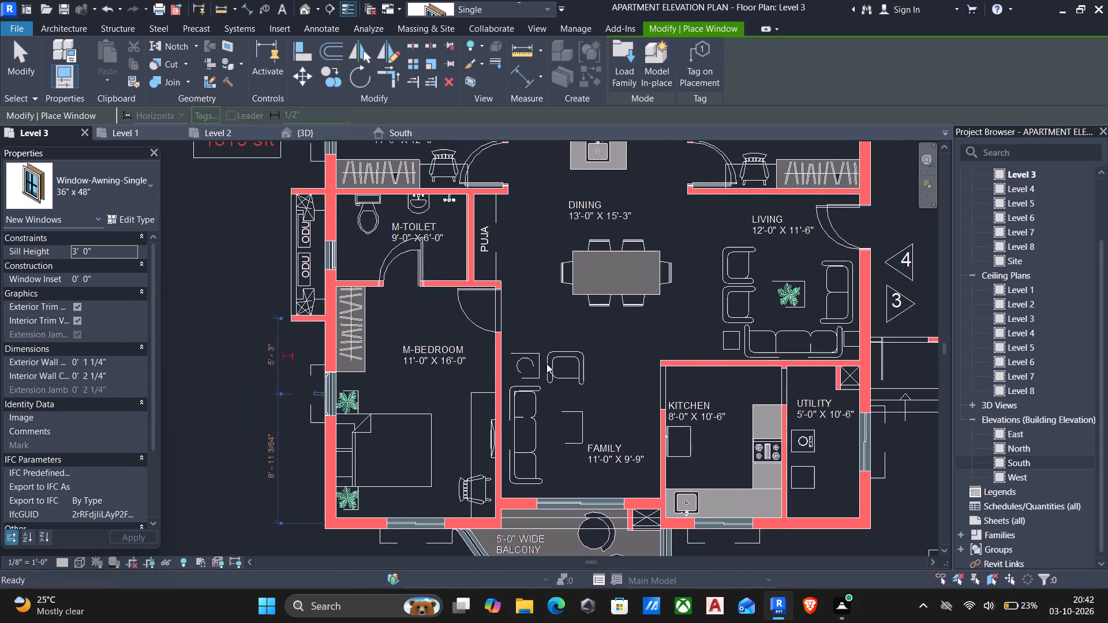
scroll(547, 363, "down", 1)
middle_click_drag(560, 332, 546, 413)
scroll(550, 408, "down", 1)
middle_click_drag(555, 395, 581, 406)
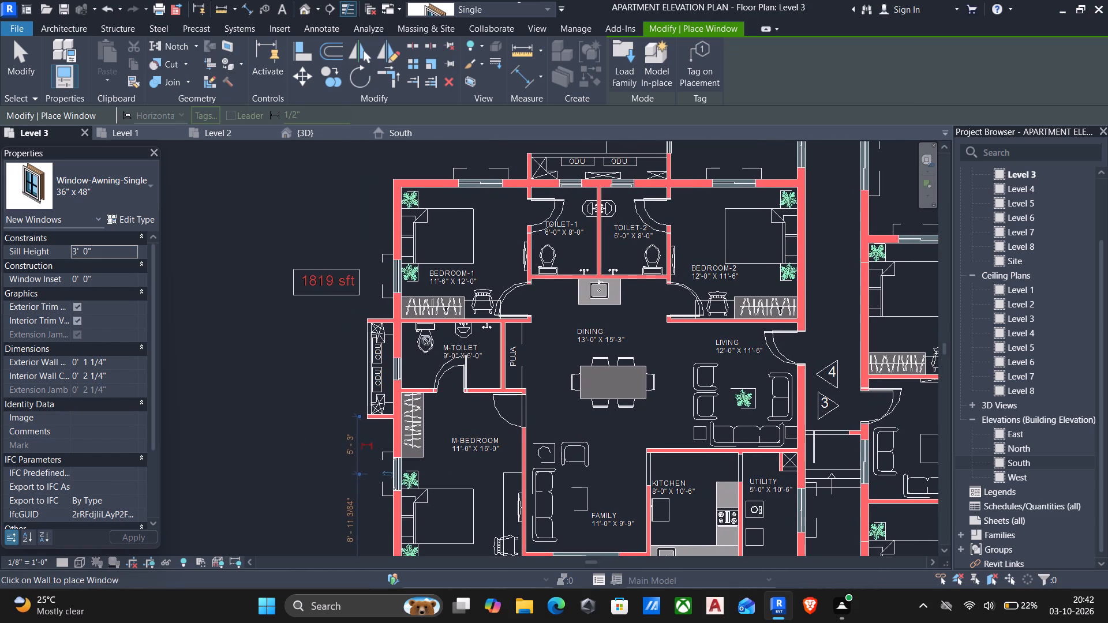
scroll(403, 280, "up", 8)
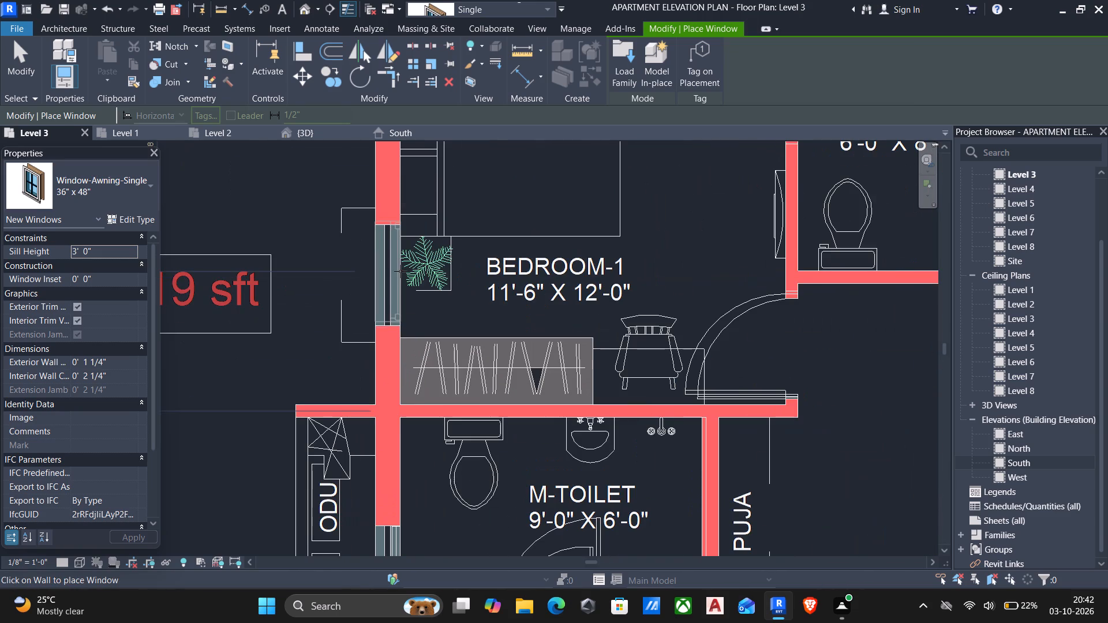
left_click(399, 275)
scroll(399, 277, "down", 5)
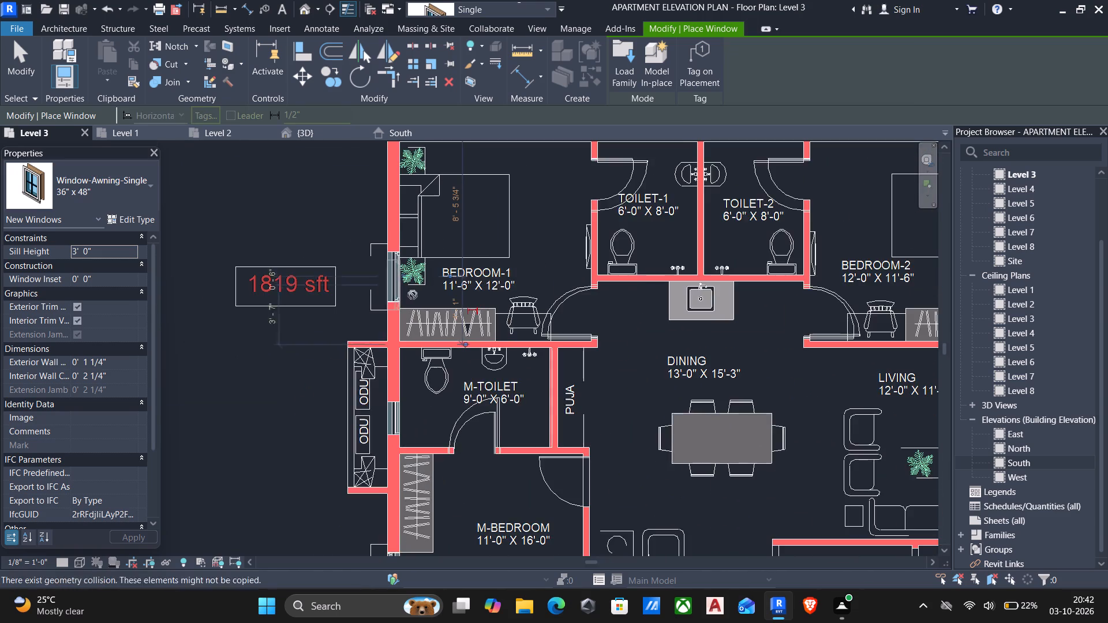
Place a 36" x 48" awning window at the drawn opening in flat 5's M-Bedroom wall facing flat 4, about 4' 6" from the wardrobe-side exterior wall.
scroll(440, 287, "down", 3)
middle_click_drag(448, 285, 448, 370)
scroll(448, 370, "down", 2)
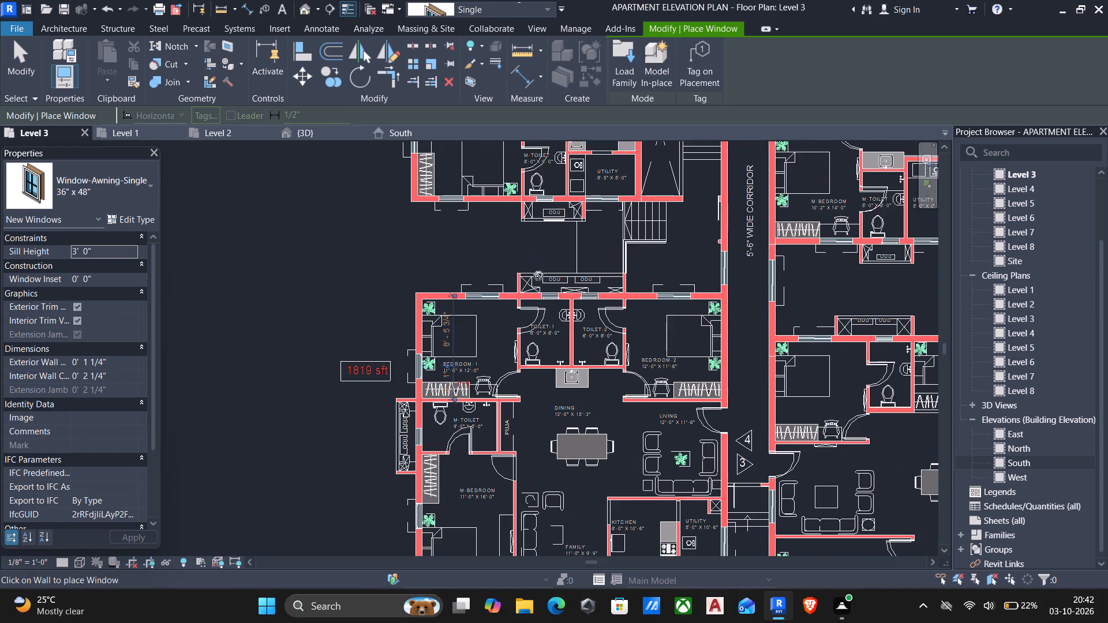
scroll(539, 276, "down", 1)
middle_click_drag(541, 280, 545, 352)
scroll(474, 290, "up", 9)
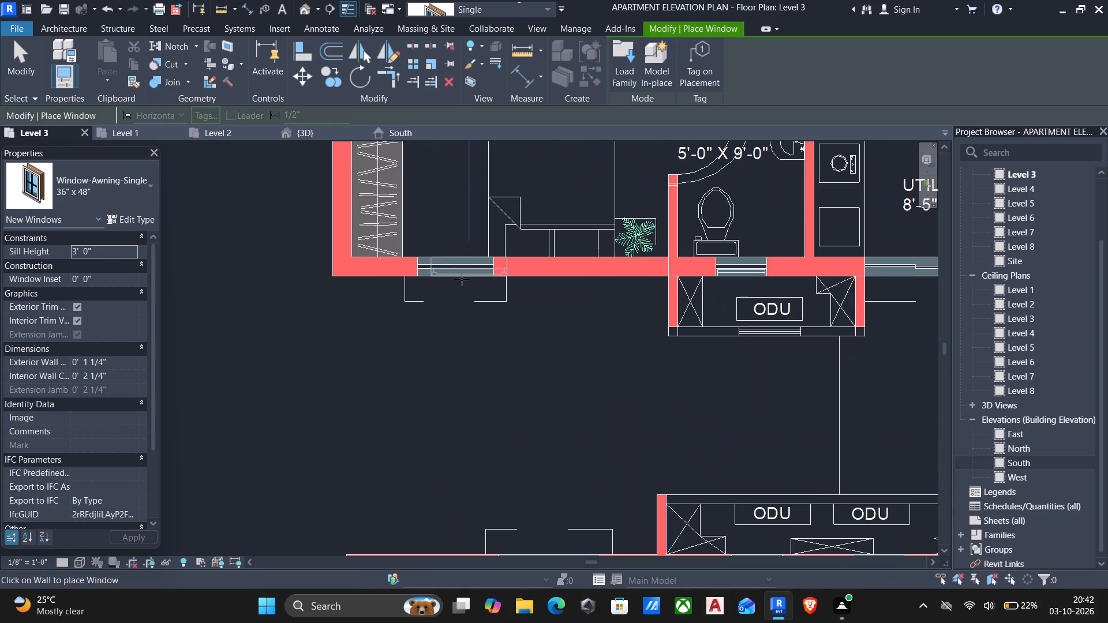
left_click(452, 277)
Place a 36" x 48" awning window in flat 5's Bedroom-1 outer side wall beside the balcony, about 4' 0" from the dining-side wall.
middle_click_drag(452, 290, 472, 417)
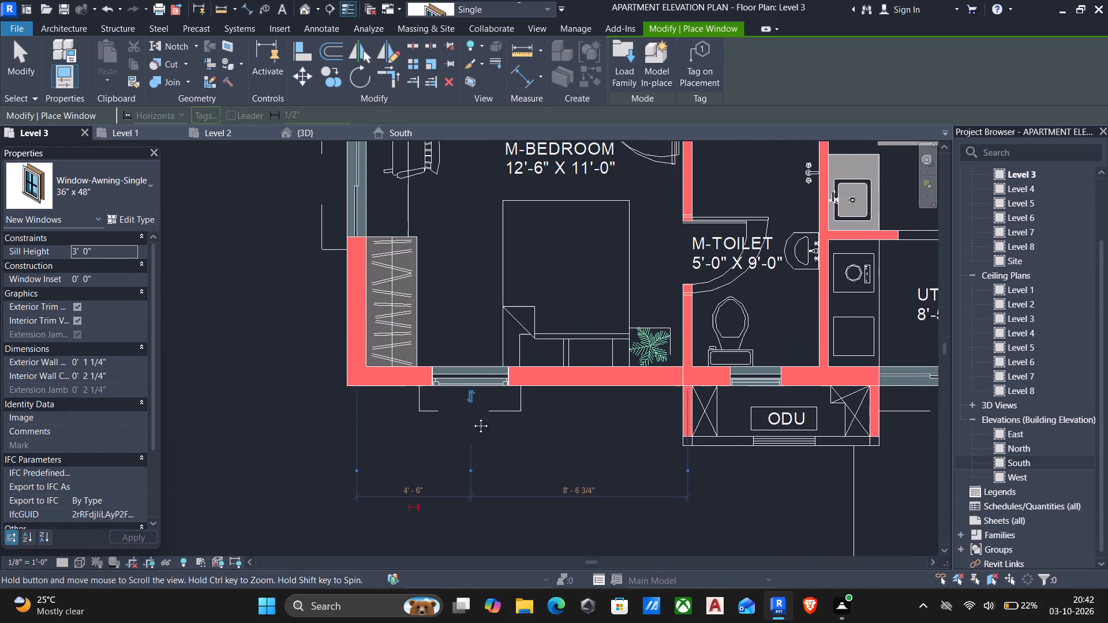
middle_click_drag(472, 417, 480, 442)
scroll(481, 391, "down", 3)
middle_click_drag(523, 333, 509, 404)
scroll(509, 404, "down", 2)
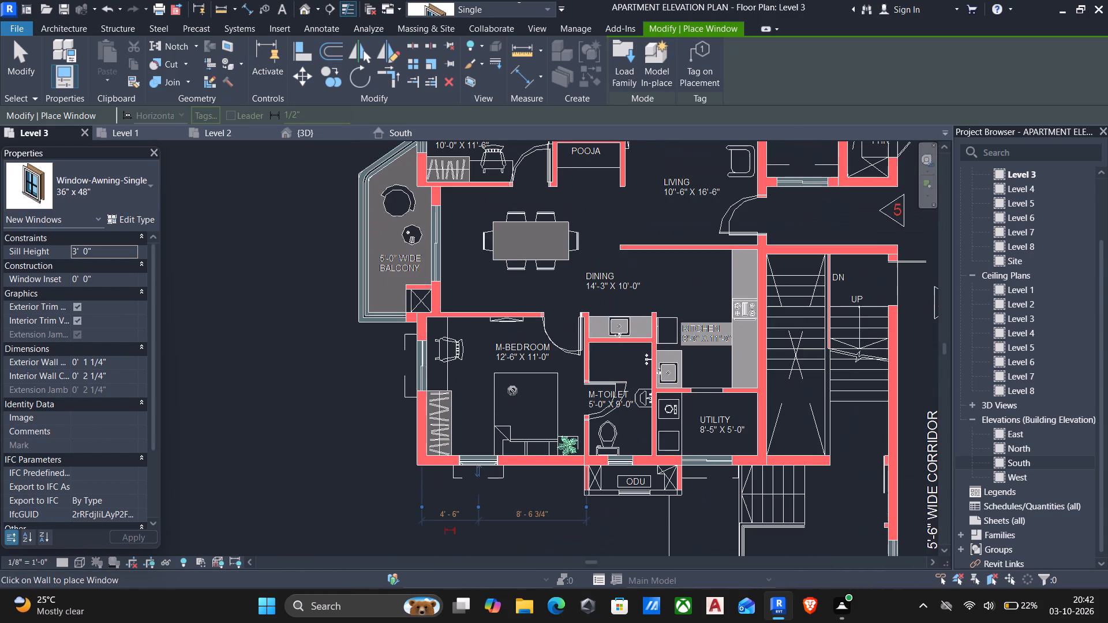
middle_click_drag(715, 337, 703, 377)
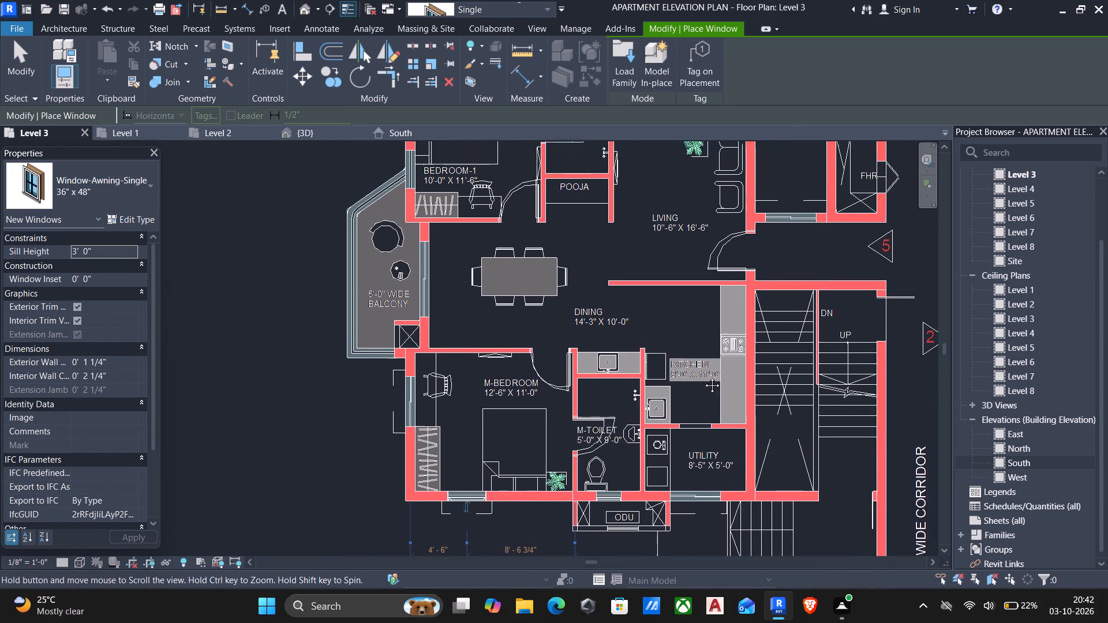
middle_click_drag(703, 377, 703, 378)
scroll(669, 335, "down", 1)
middle_click_drag(668, 331, 665, 396)
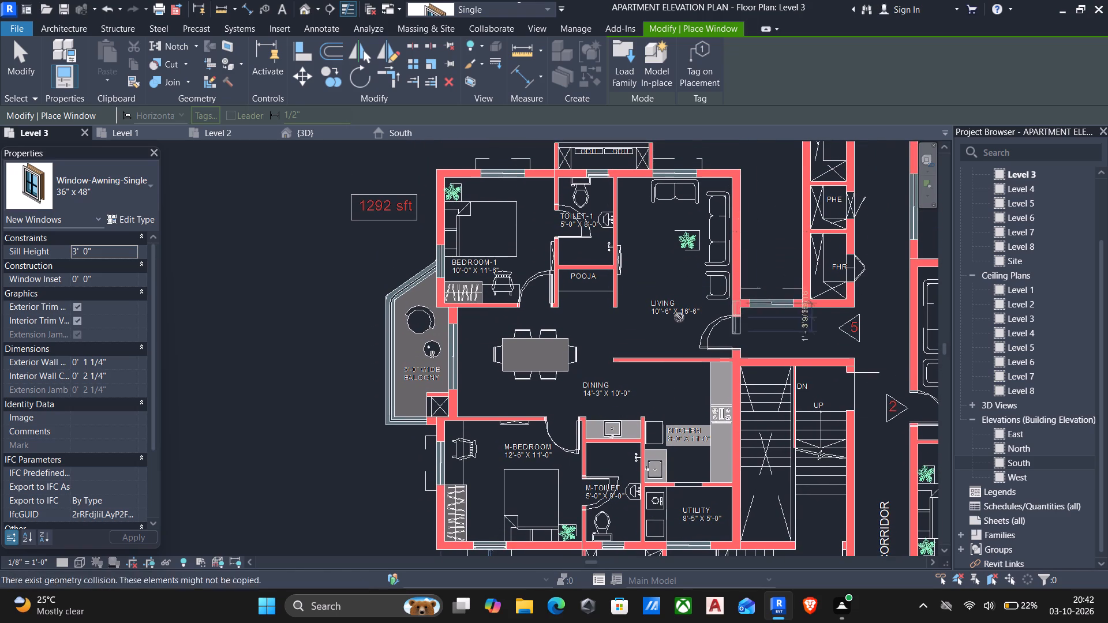
scroll(453, 270, "up", 7)
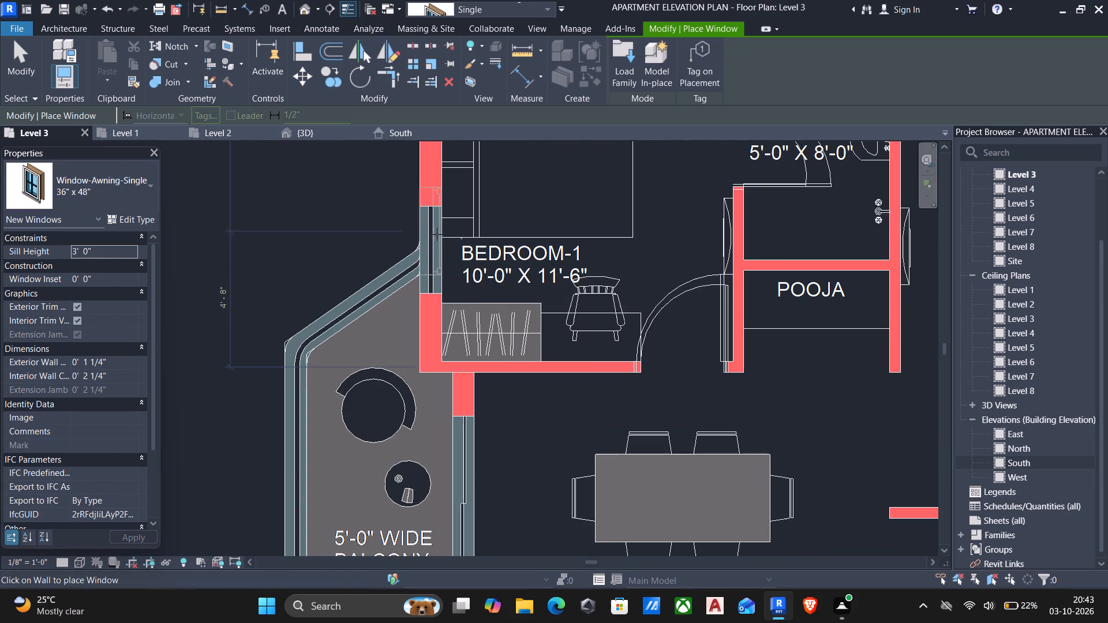
left_click(444, 250)
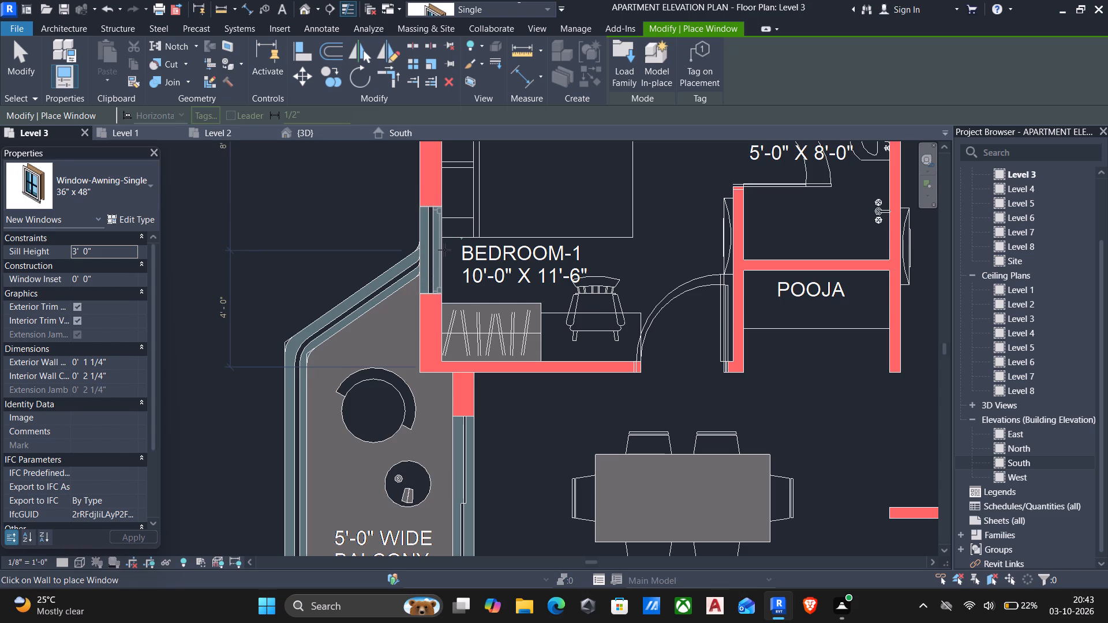
Nudge flat 5's Bedroom-1 side-wall window slightly along the wall, away from the wardrobe, to line up with the drawn opening.
scroll(446, 253, "down", 3)
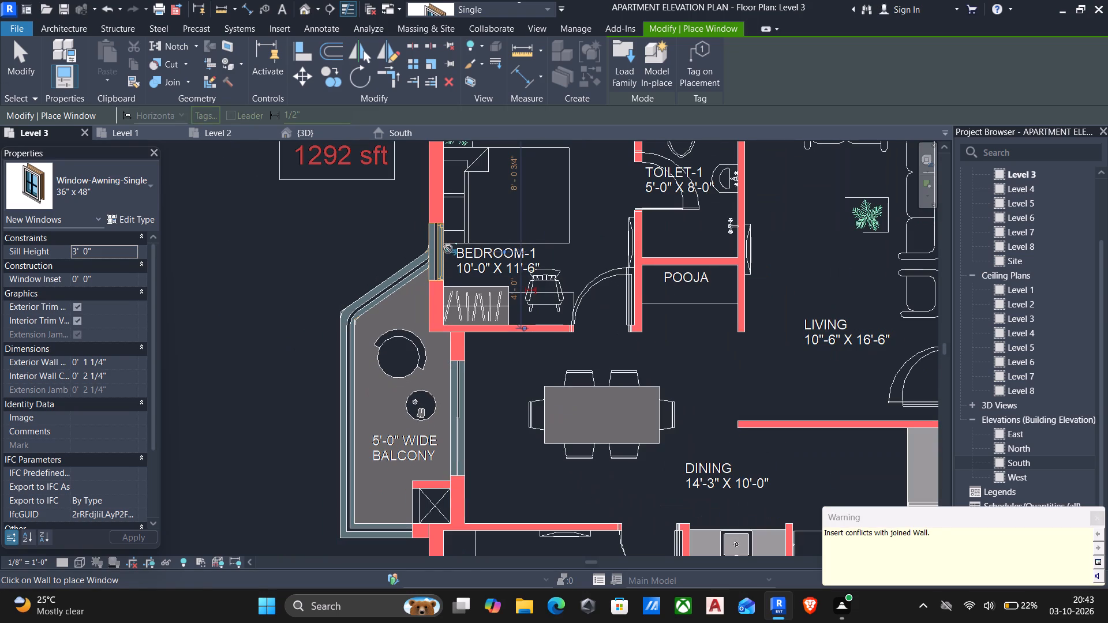
key("Escape")
scroll(428, 242, "up", 5)
key("Escape")
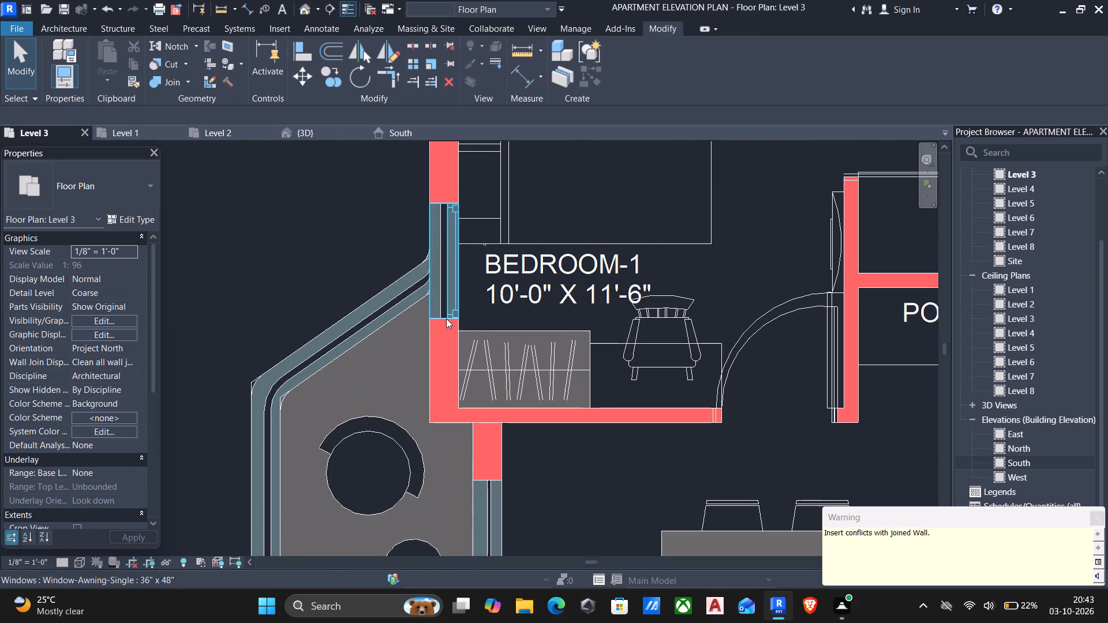
left_click(446, 318)
key("Escape")
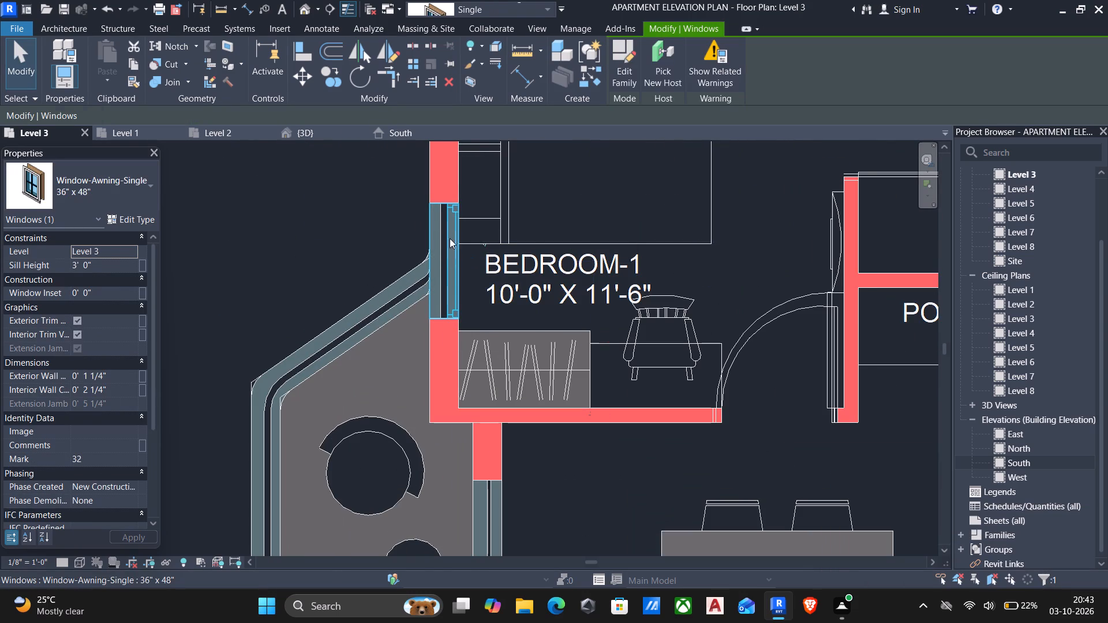
left_click(457, 254)
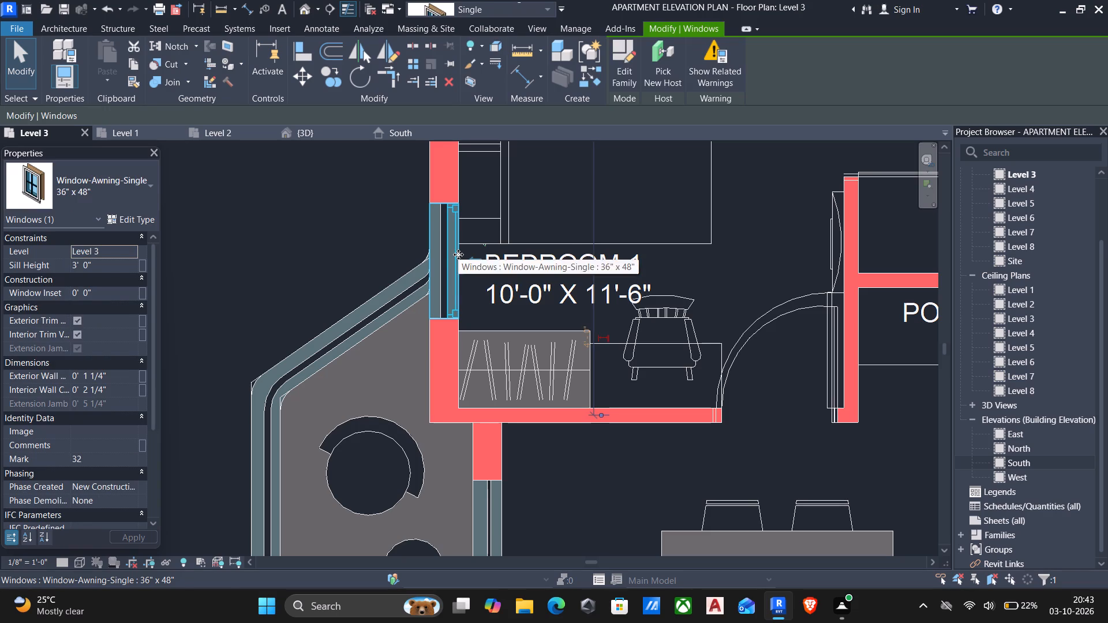
key("Up")
key("Escape")
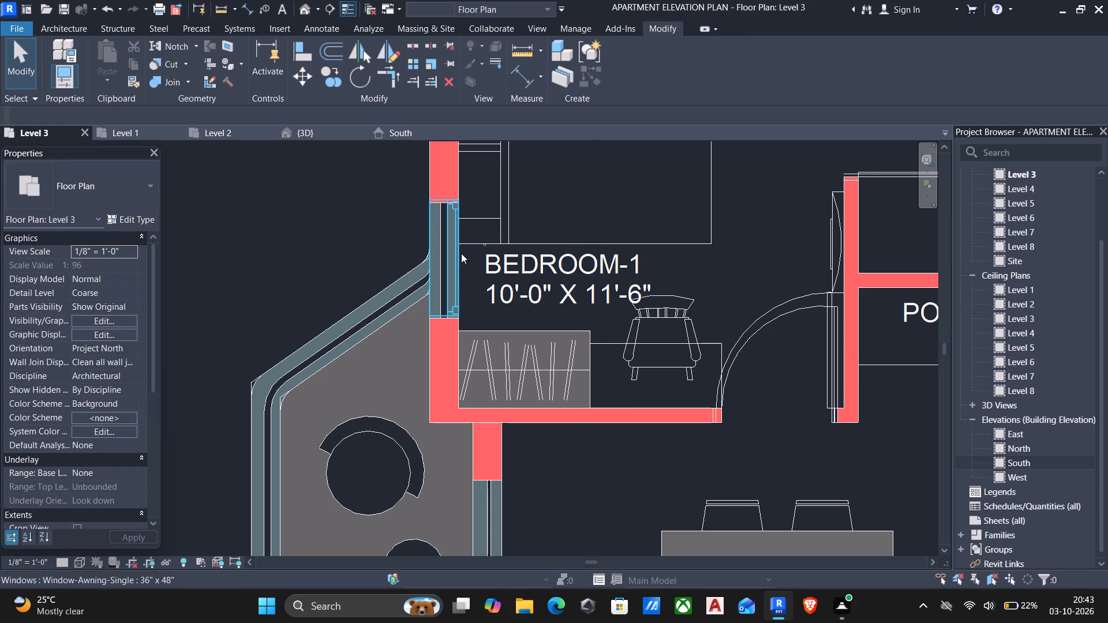
Create a similar 36" x 48" awning window in flat 6's Bedroom-1 outer side wall beside the balcony, about 4' 6" from the living and dining-side wall.
left_click(451, 253)
type("cs")
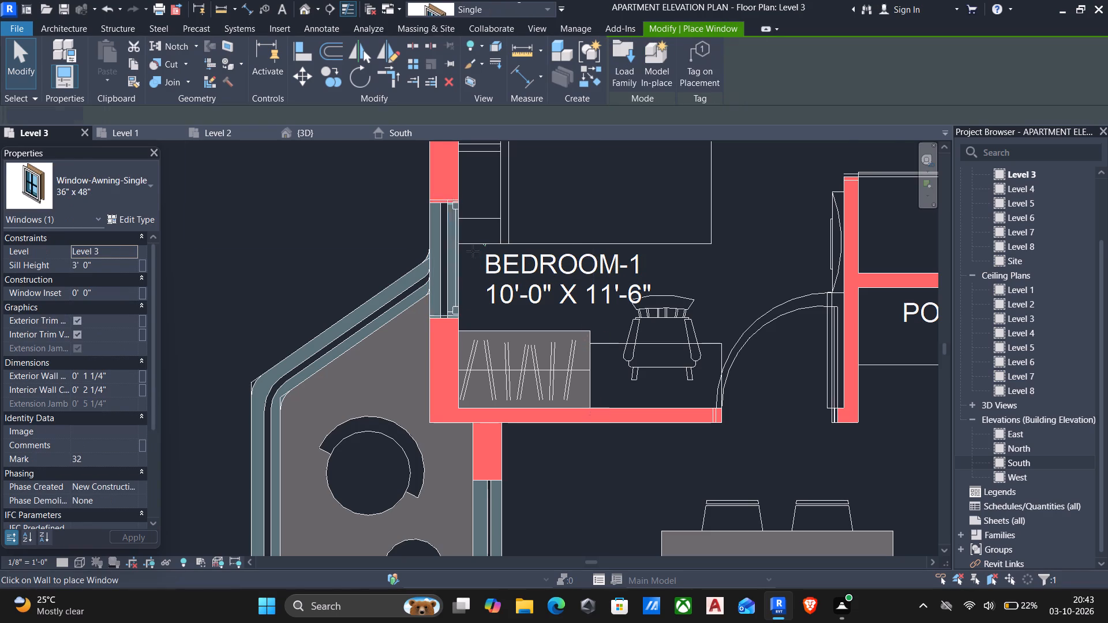
scroll(527, 238, "down", 3)
middle_click_drag(531, 247, 510, 437)
scroll(510, 440, "down", 1)
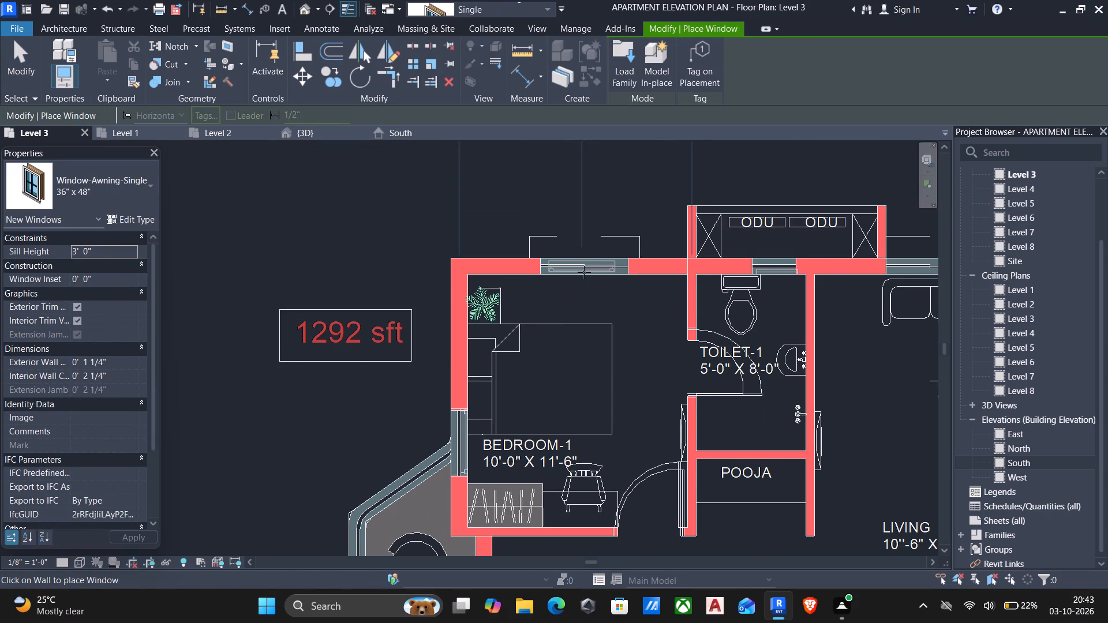
middle_click_drag(585, 273, 443, 283)
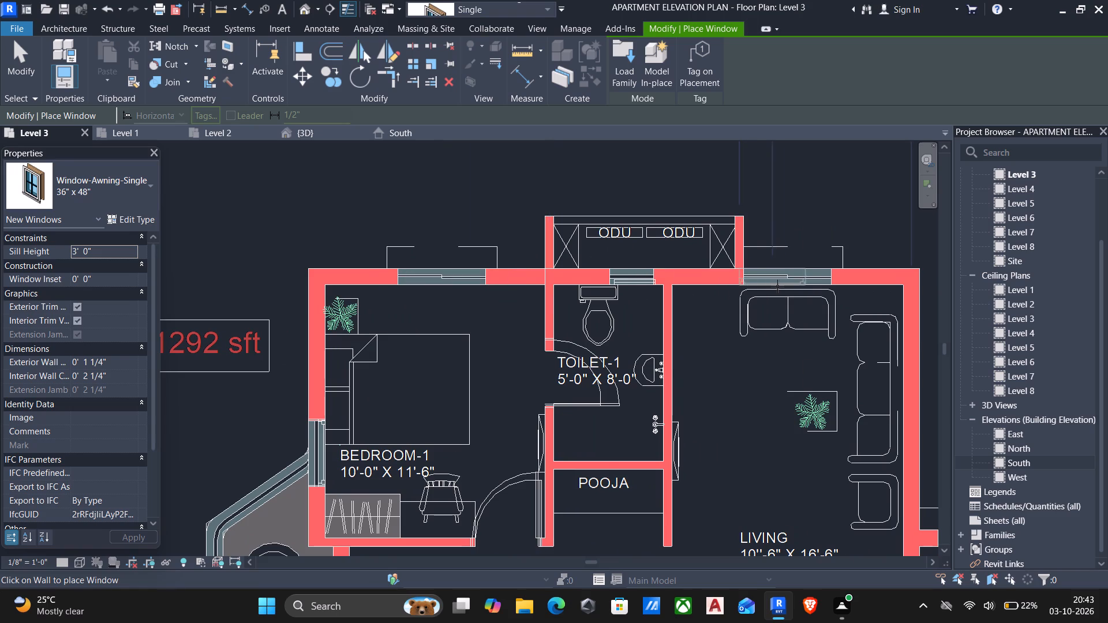
scroll(792, 281, "down", 3)
middle_click_drag(784, 298, 723, 387)
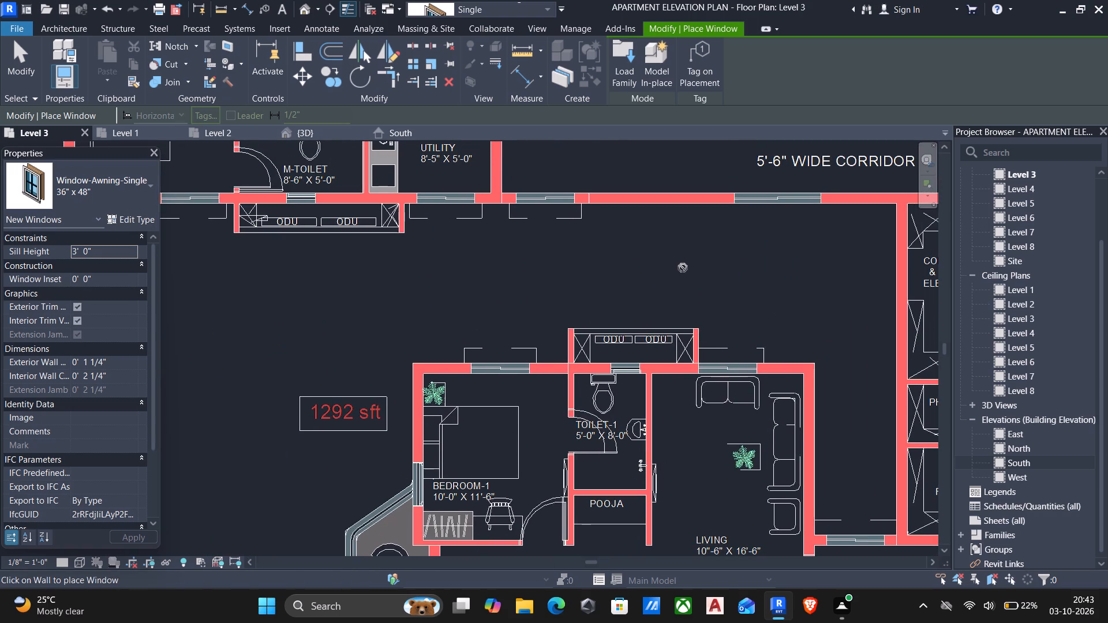
middle_click_drag(683, 268, 927, 380)
middle_click_drag(526, 339, 629, 405)
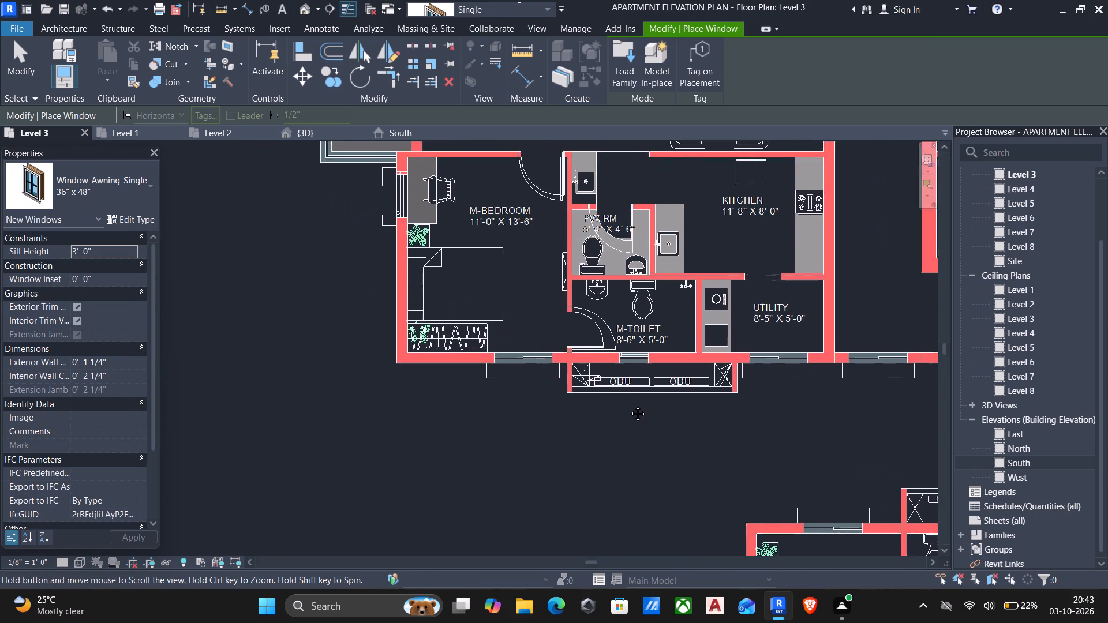
middle_click_drag(629, 405, 644, 474)
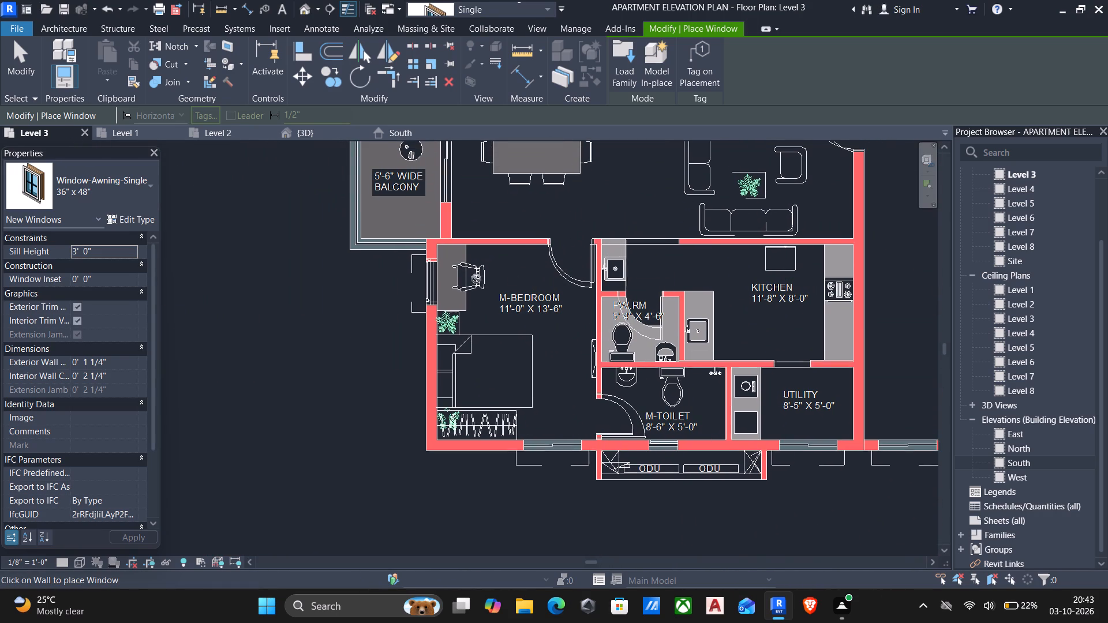
scroll(457, 282, "up", 4)
scroll(424, 291, "down", 5)
middle_click_drag(657, 320, 666, 457)
middle_click_drag(667, 369, 648, 464)
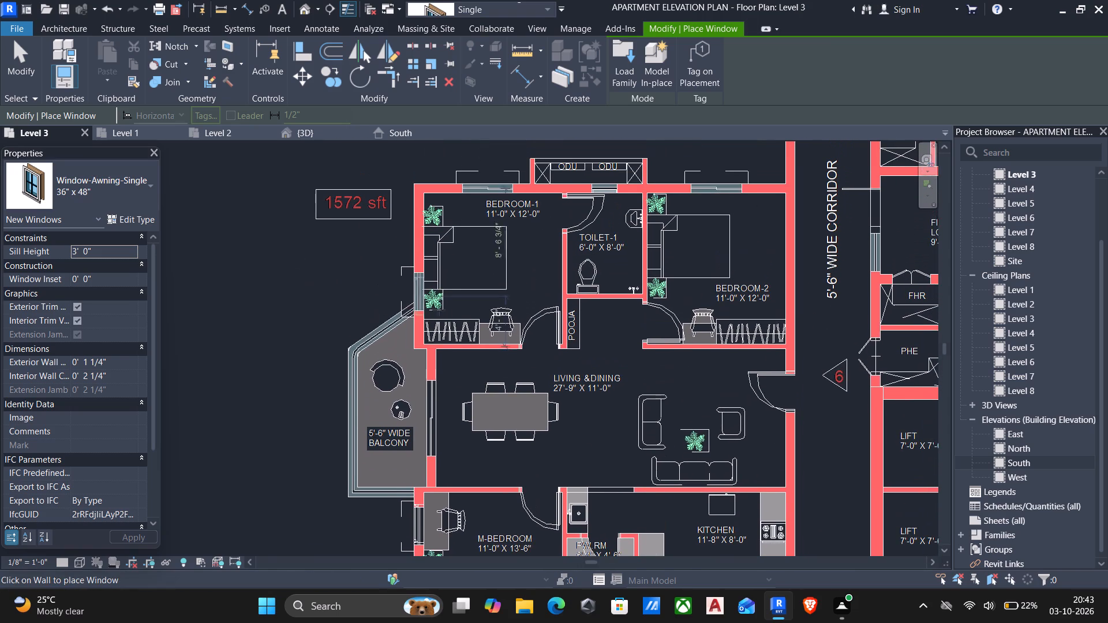
scroll(455, 318, "up", 4)
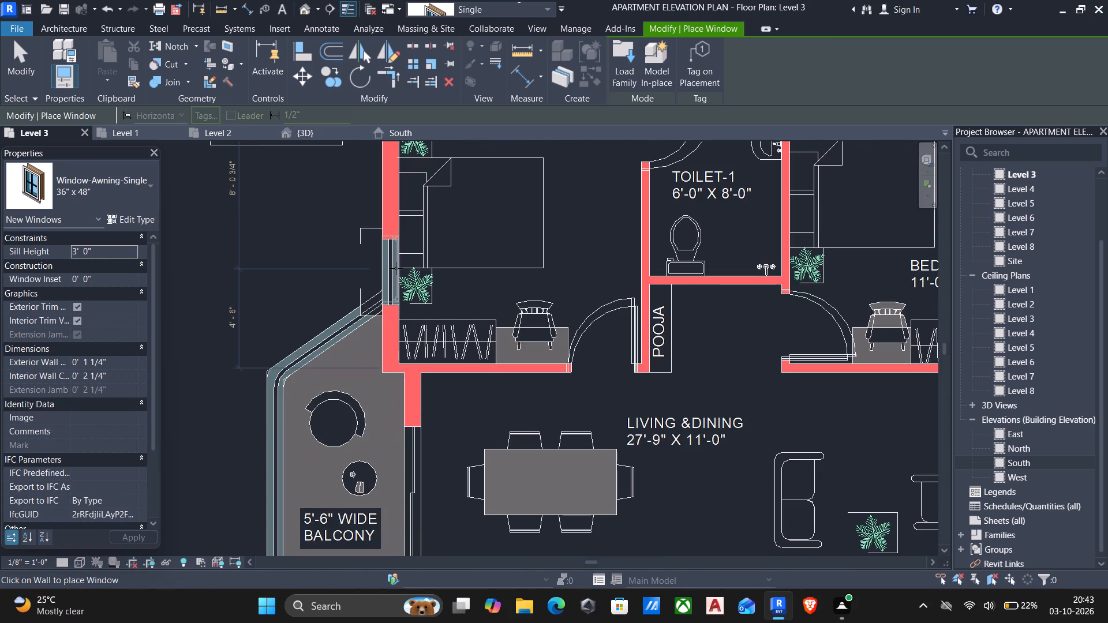
left_click(396, 274)
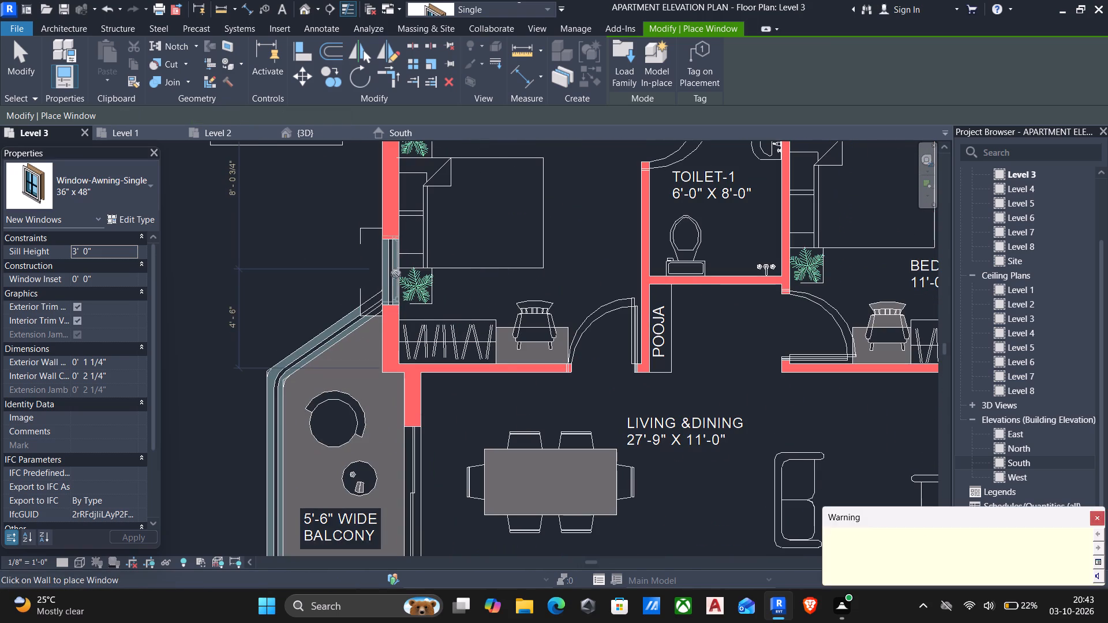
Finish placing windows and look over the 1572 sft and 1457 sft flats and the surrounding floor plan.
scroll(400, 284, "down", 3)
middle_click_drag(548, 292, 552, 367)
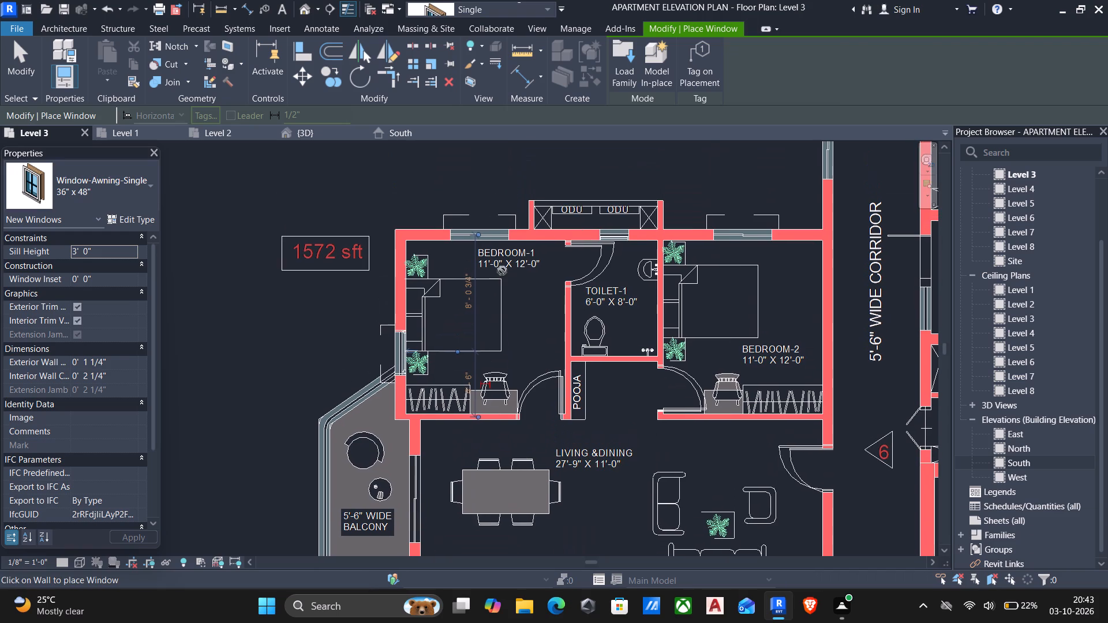
scroll(657, 246, "down", 4)
middle_click_drag(668, 264, 657, 297)
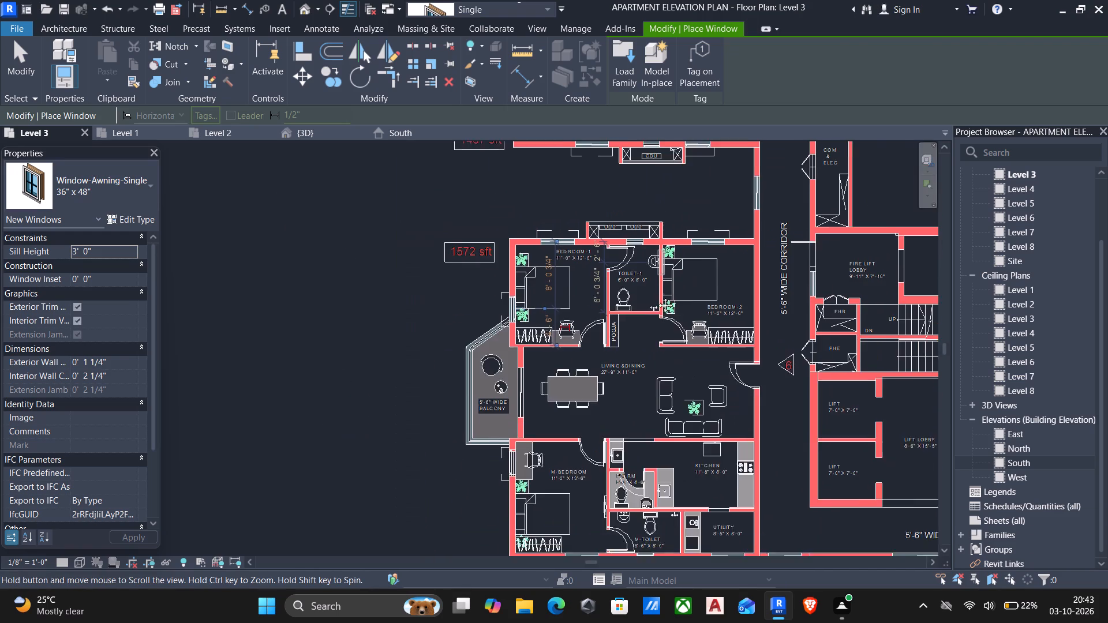
middle_click_drag(657, 297, 646, 386)
middle_click_drag(589, 270, 585, 327)
scroll(490, 271, "up", 4)
key("Escape")
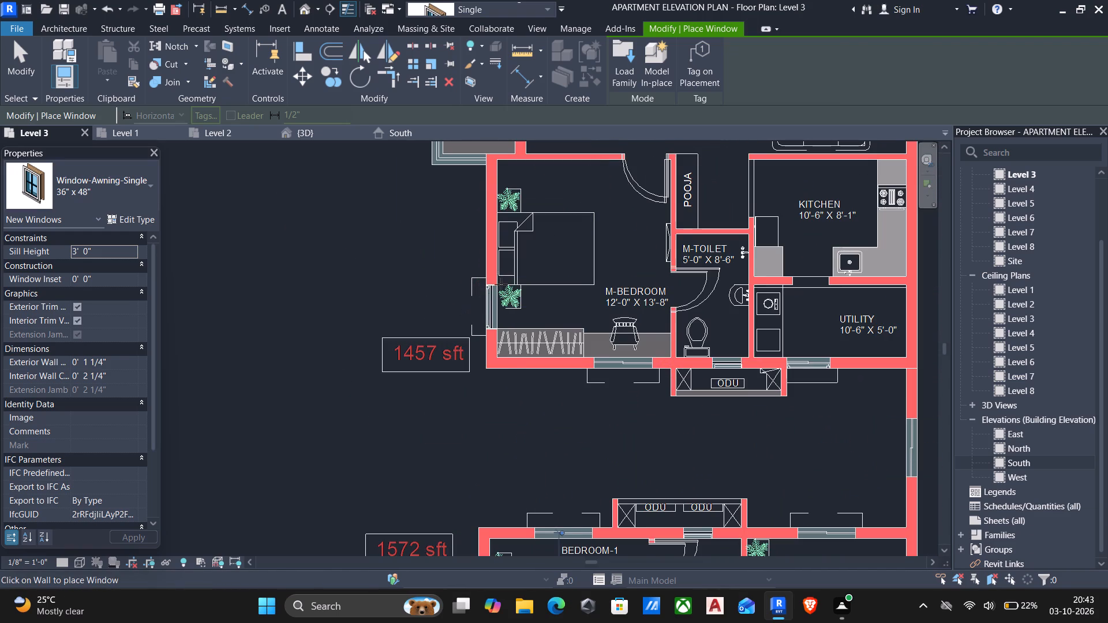
scroll(514, 246, "down", 3)
key("Escape")
scroll(522, 250, "down", 4)
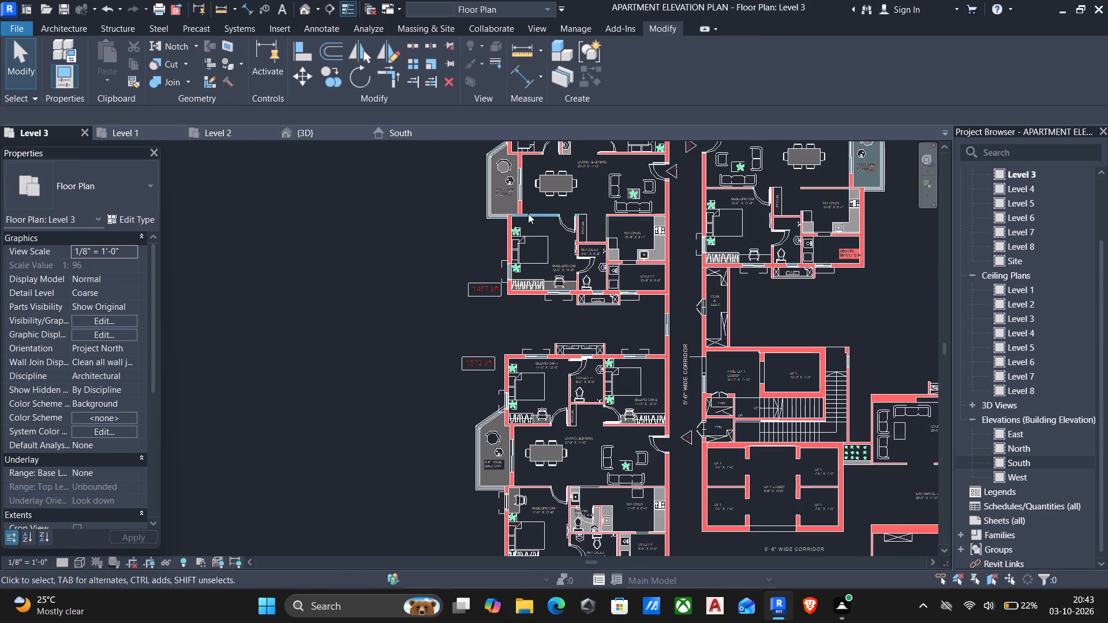
scroll(385, 227, "down", 2)
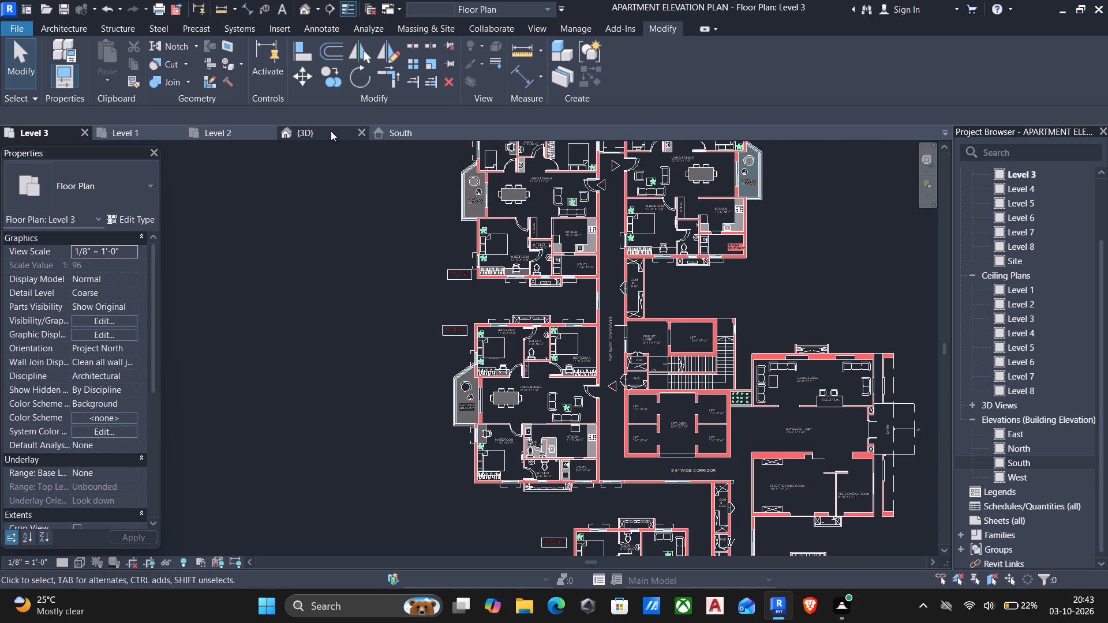
Open the 3D view and examine the windows on the building's outer walls from several sides, ending close up on one beside a balcony.
left_click(331, 131)
middle_click_drag(511, 325, 469, 334, "shift")
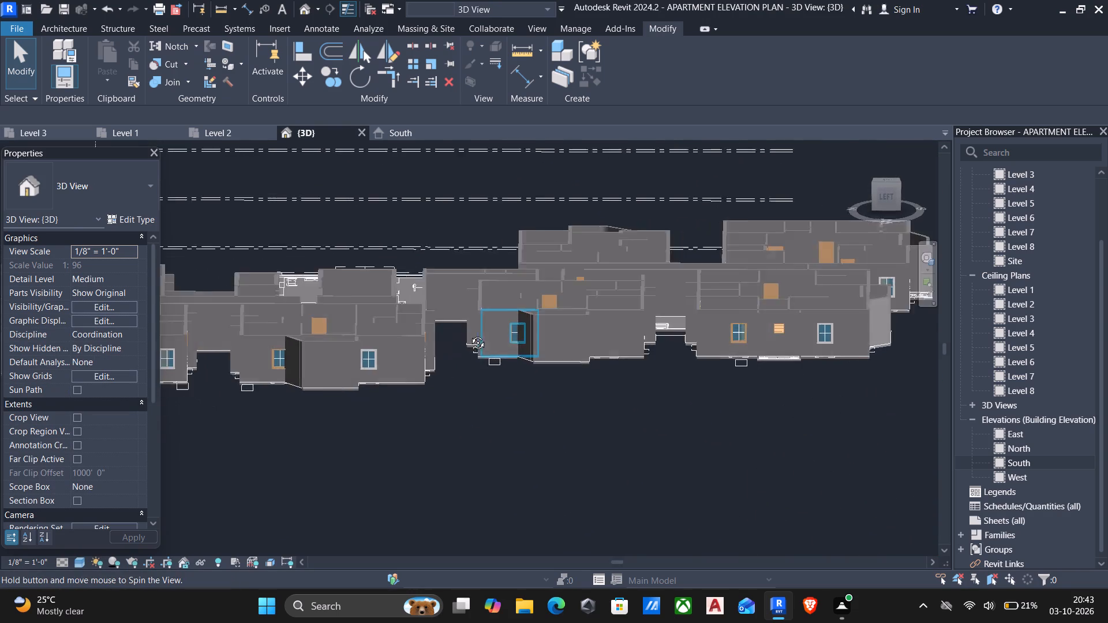
middle_click_drag(469, 334, 506, 325, "shift")
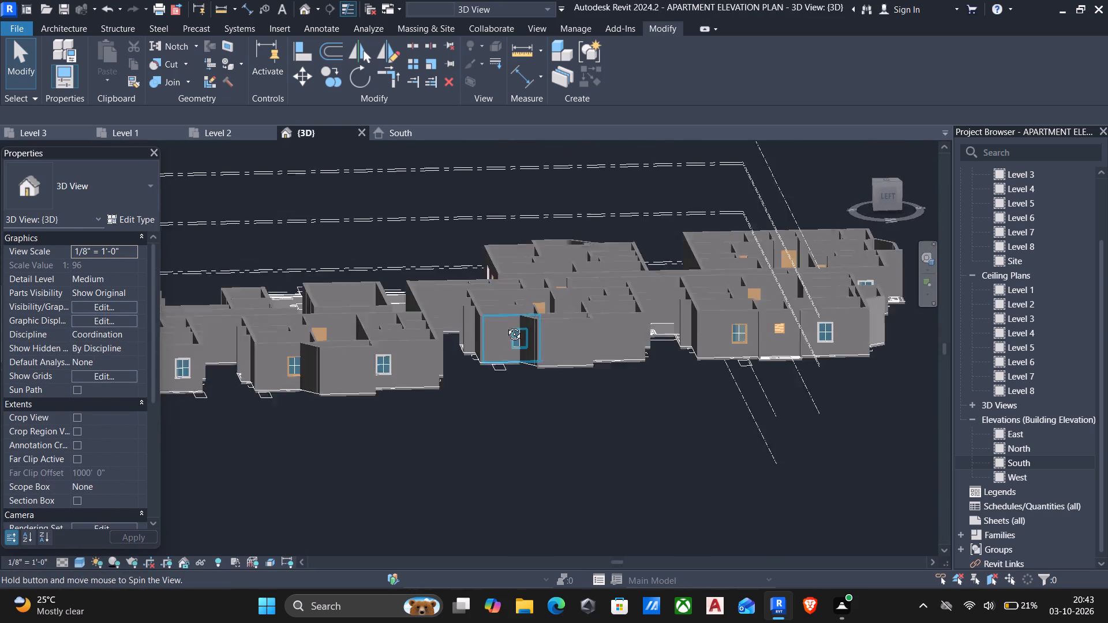
middle_click_drag(506, 325, 619, 316, "shift")
scroll(624, 317, "down", 4)
scroll(628, 349, "up", 1, "shift")
middle_click_drag(632, 354, 619, 369, "shift")
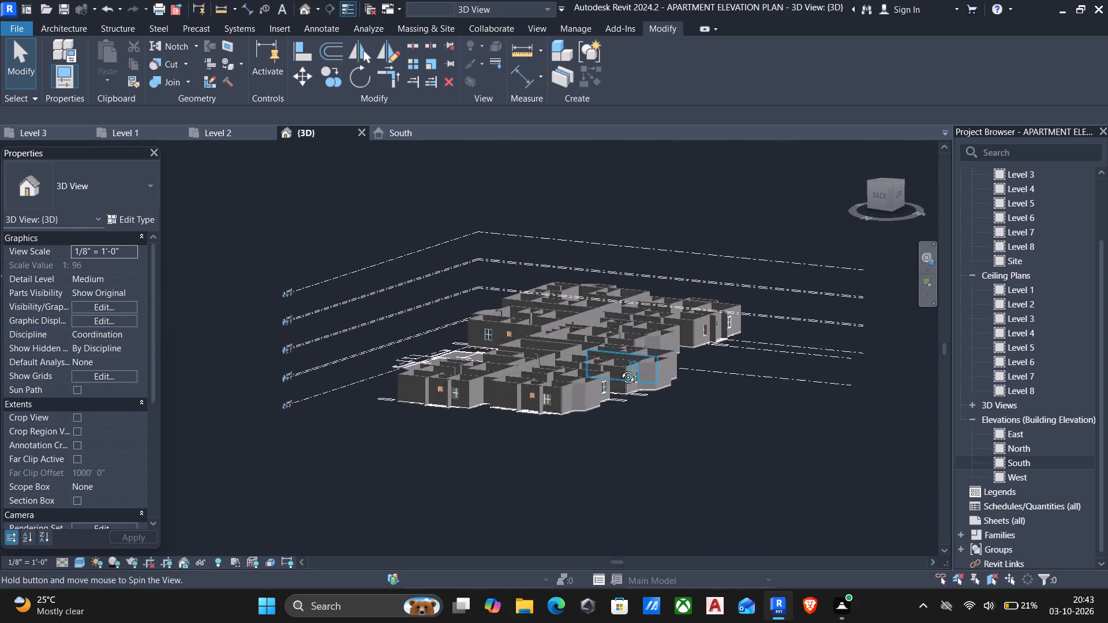
middle_click_drag(619, 369, 360, 372, "shift")
middle_click_drag(720, 406, 610, 407, "shift")
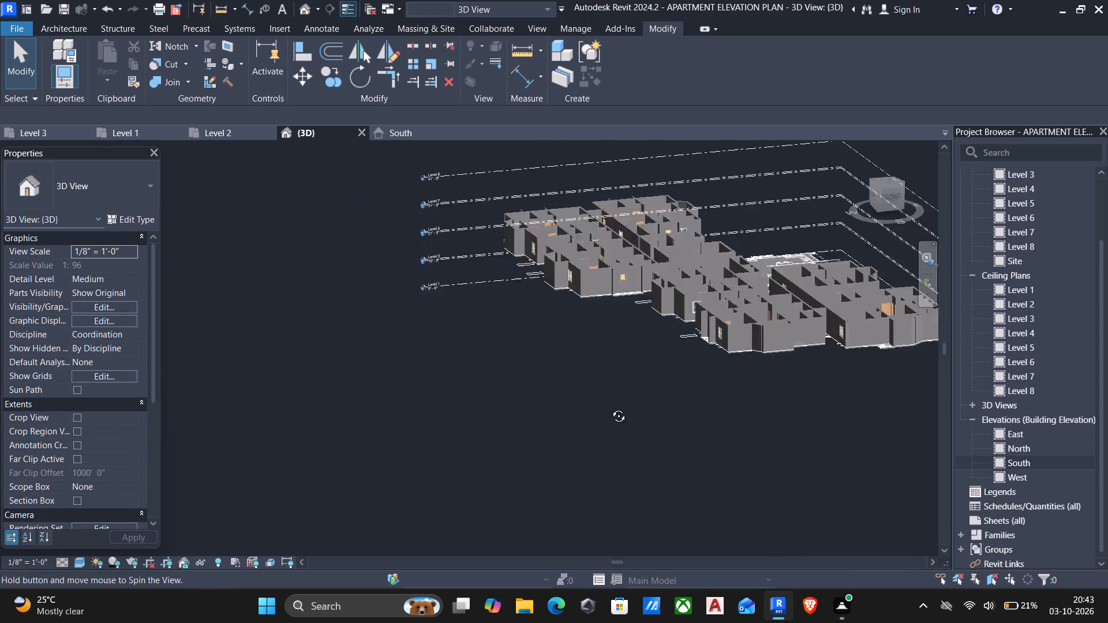
middle_click_drag(610, 407, 523, 393, "shift")
scroll(660, 411, "down", 4)
middle_click_drag(619, 404, 816, 448, "shift")
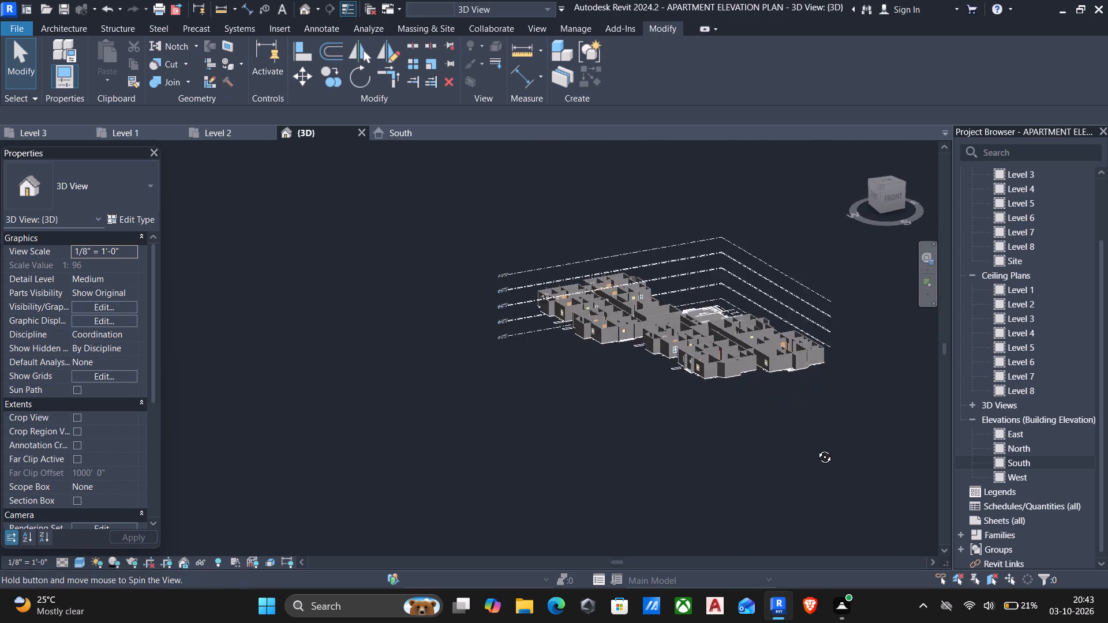
middle_click_drag(816, 448, 855, 467, "shift")
middle_click_drag(546, 412, 598, 425)
scroll(592, 397, "up", 5)
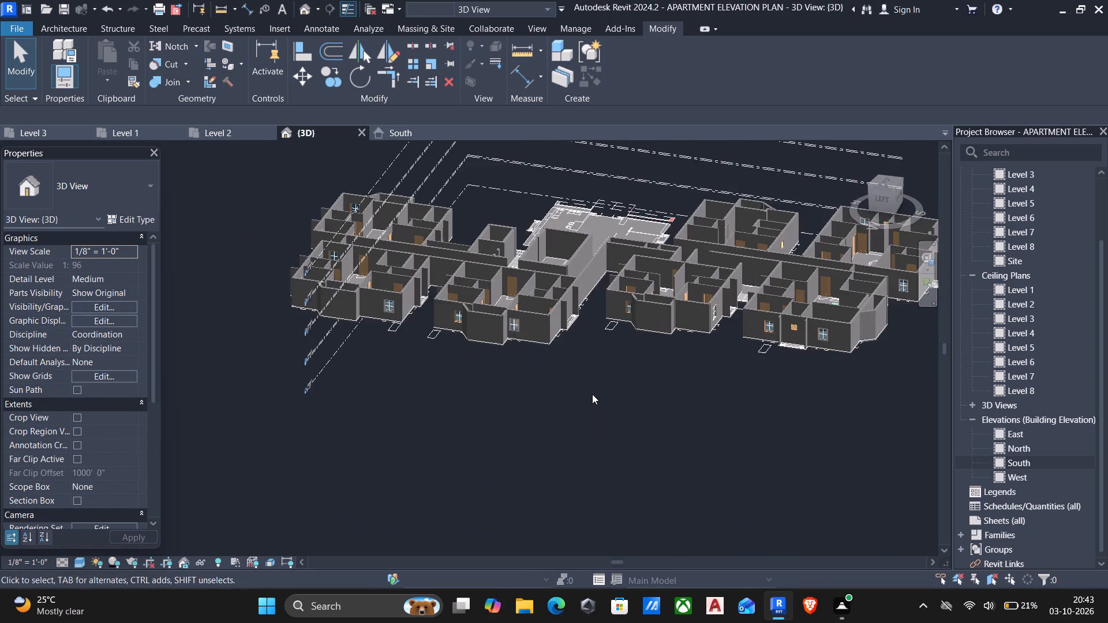
scroll(592, 393, "up", 5)
scroll(391, 225, "up", 3)
scroll(452, 260, "up", 5)
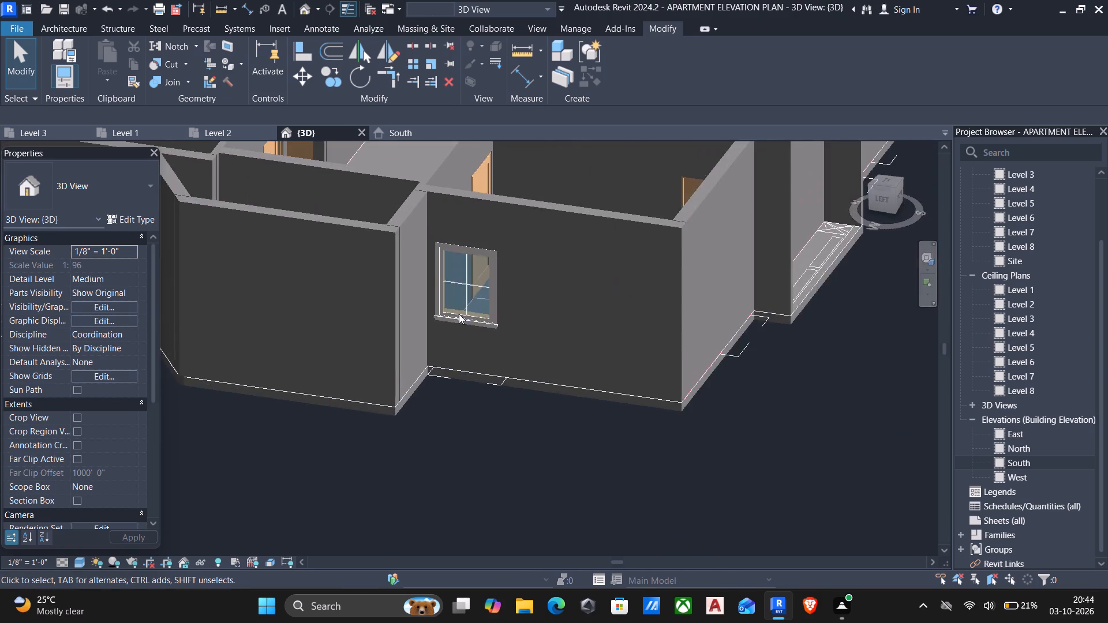
scroll(466, 337, "up", 4)
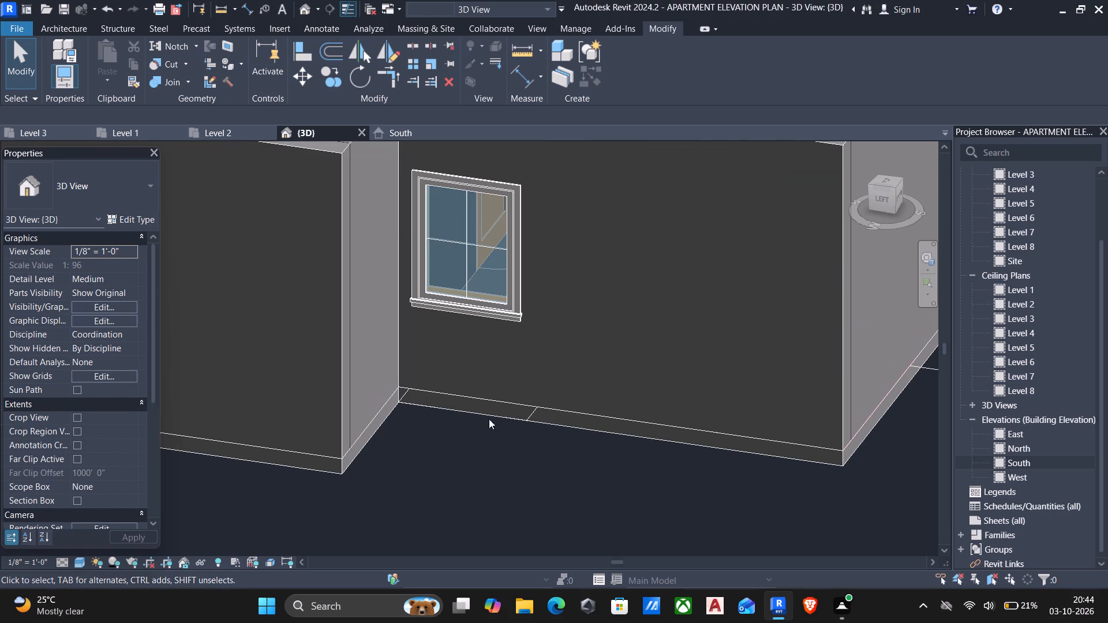
Examine the window beside the balcony up close and the windows along the neighbouring flats' outer walls in 3D.
scroll(414, 280, "up", 4)
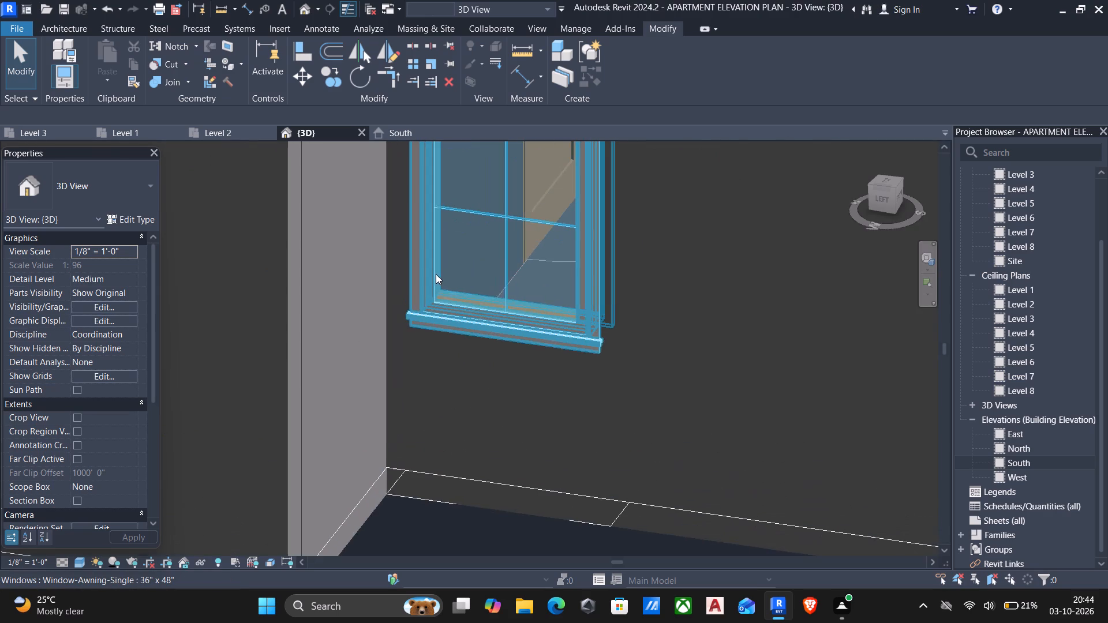
scroll(480, 322, "down", 9)
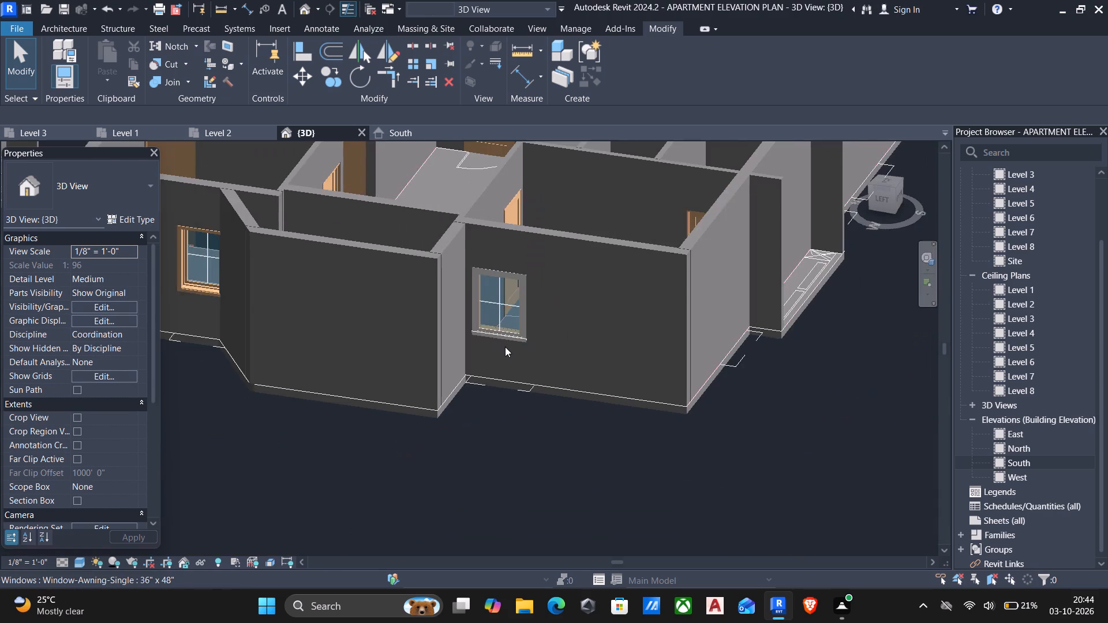
scroll(505, 347, "down", 4)
scroll(560, 356, "down", 4)
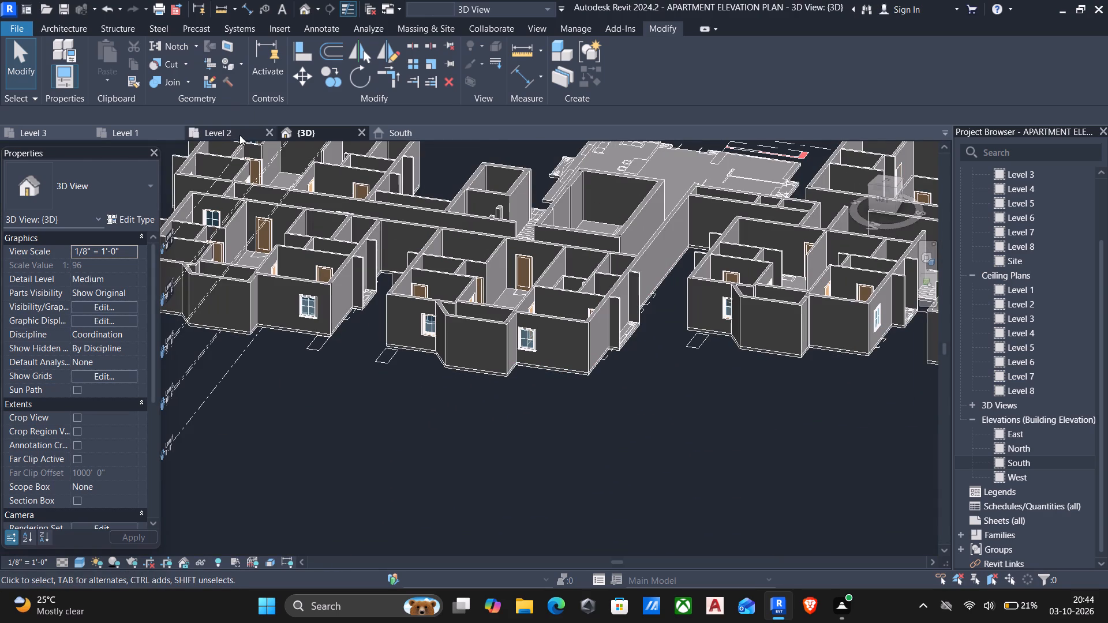
Return to the Level 3 plan, start the Window tool without saving the project, and look through the loaded window types.
left_click(53, 136)
scroll(459, 288, "down", 2)
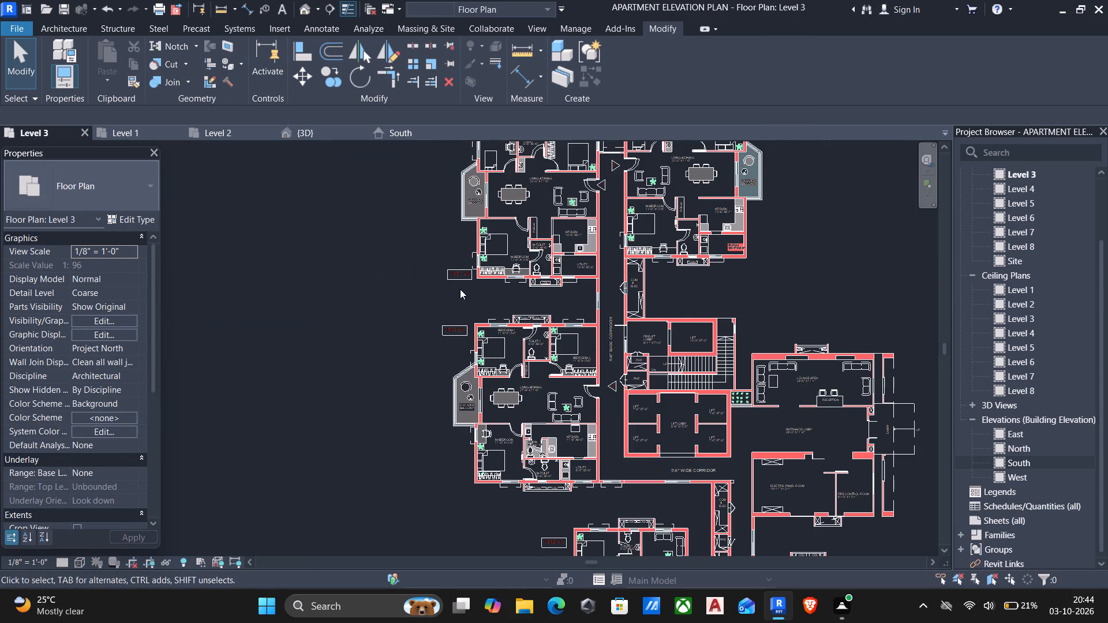
scroll(460, 289, "down", 1)
type("wn")
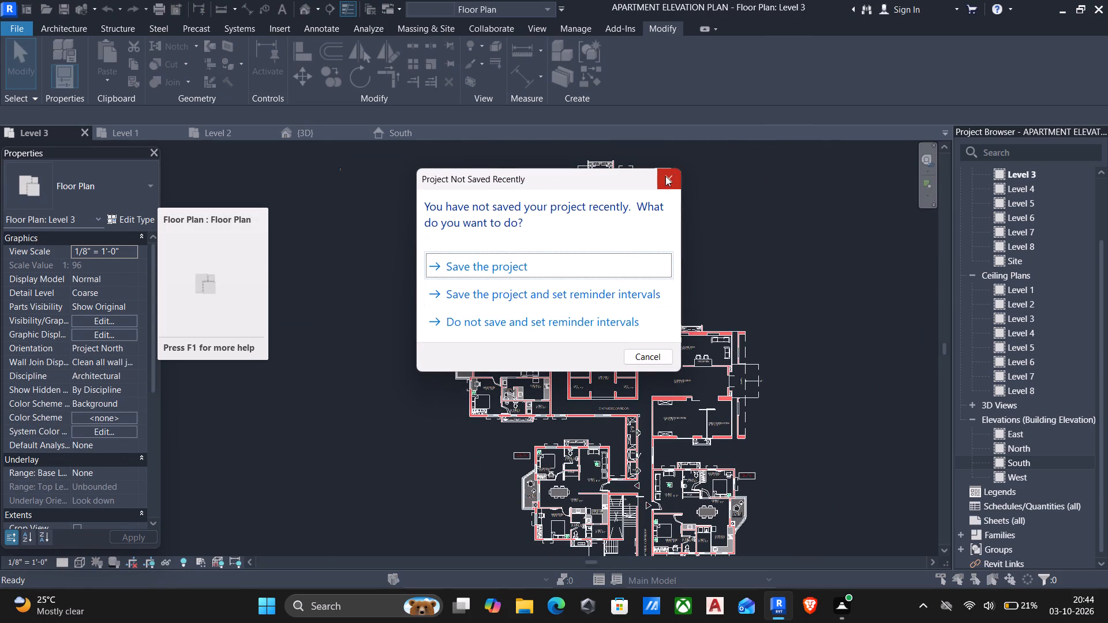
left_click(665, 177)
scroll(400, 333, "down", 4)
left_click(140, 198)
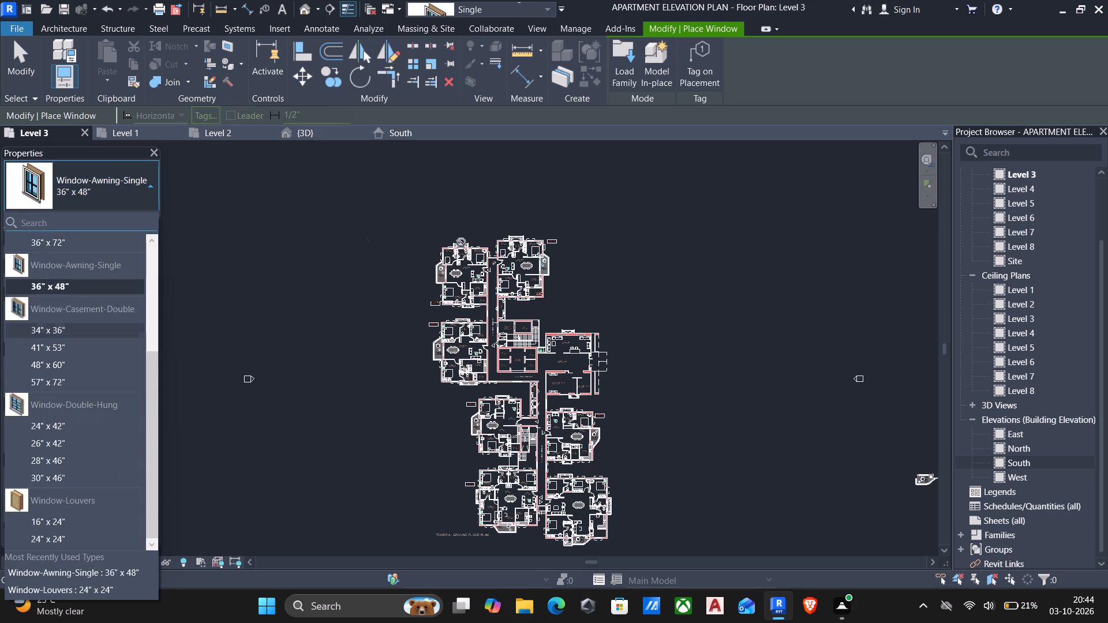
scroll(582, 127, "up", 1)
Browse the loadable Windows families, comparing previews of the skylight, awning, bay, bow and double casement models, and leave without loading any.
left_click(623, 61)
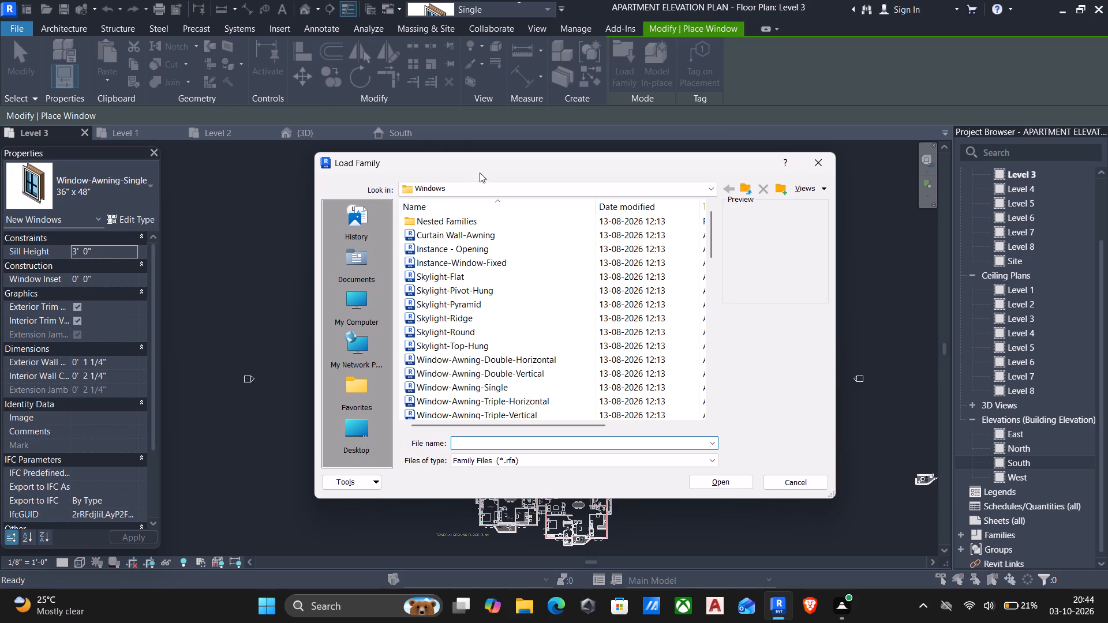
scroll(594, 294, "down", 4)
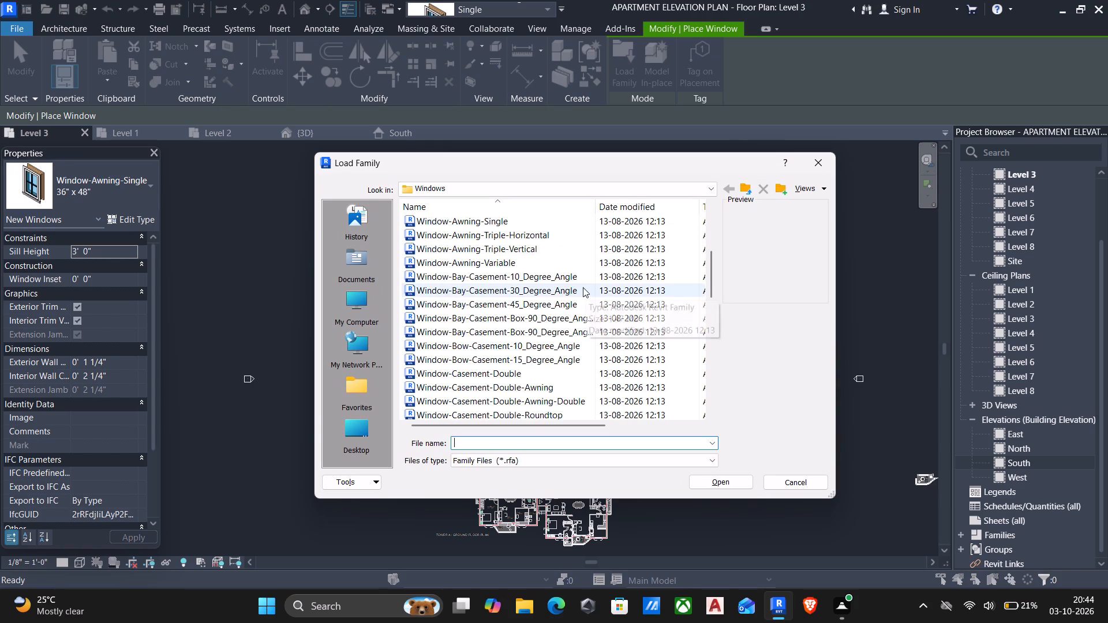
scroll(581, 287, "up", 10)
left_click(515, 241)
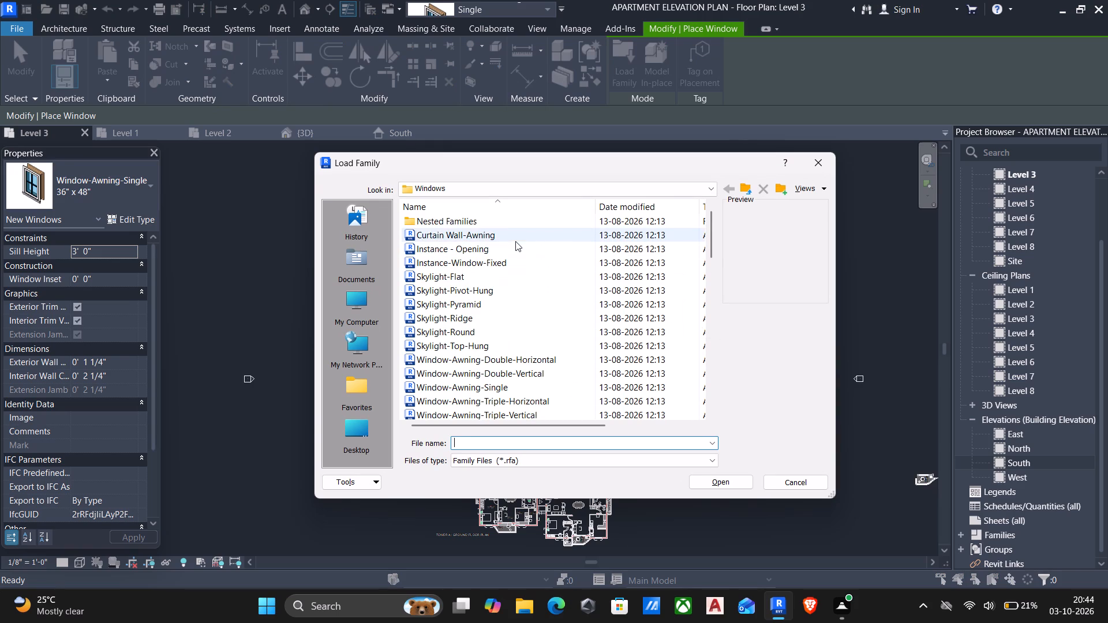
key("Down")
key("Down")
key("Down")
key("Down")
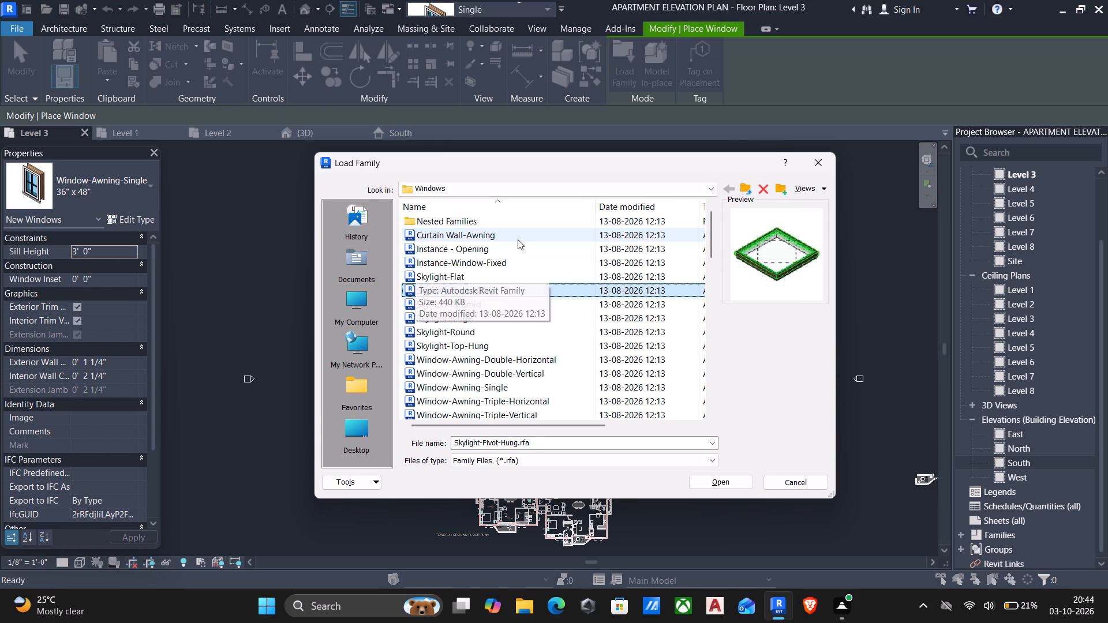
key("Down")
key("Down")
key("Down")
key("Down")
key("Down")
key("Down")
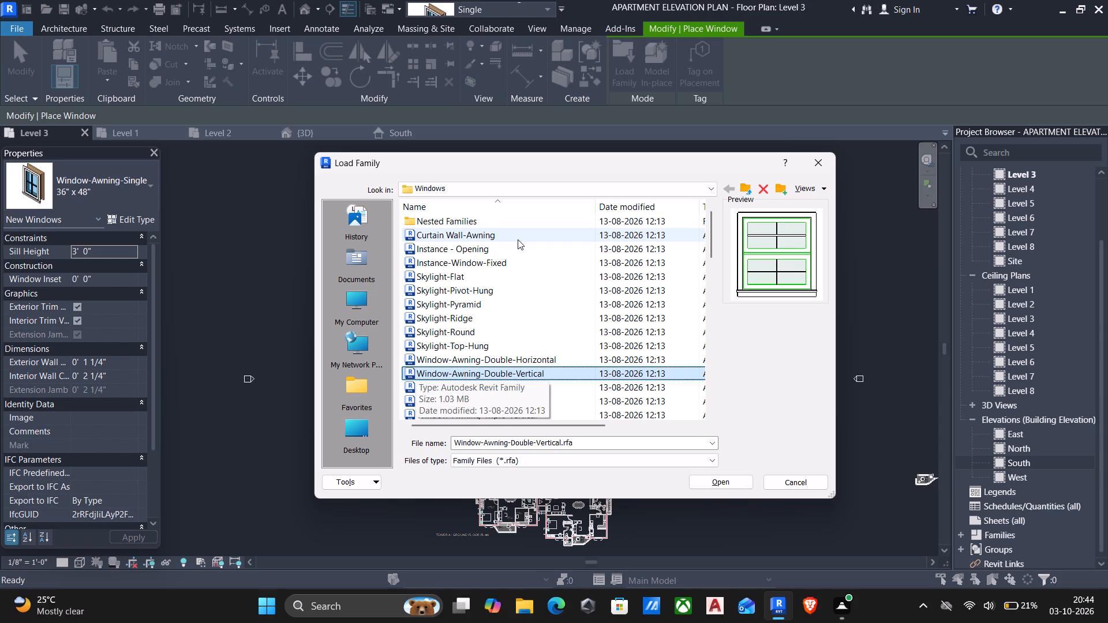
key("Down")
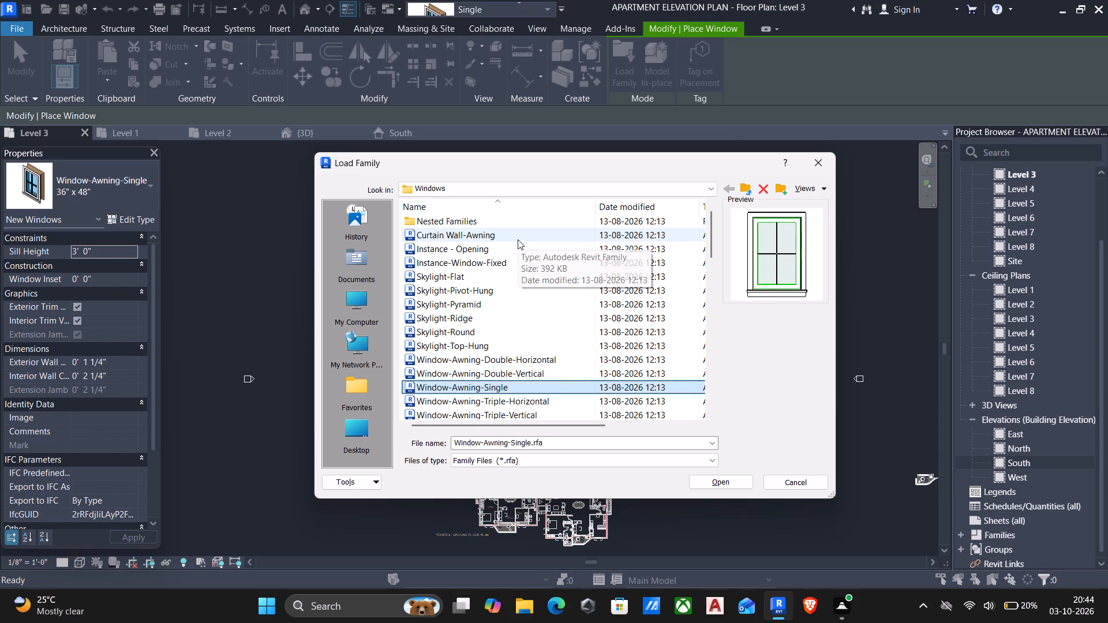
key("Down")
key("Down")
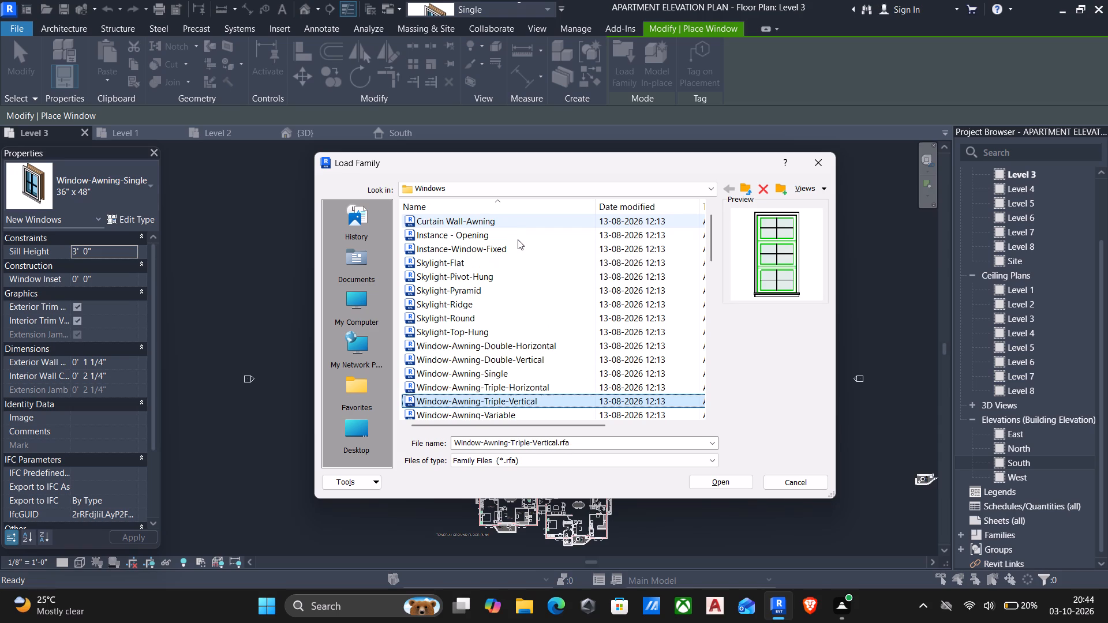
key("Down")
key("Down")
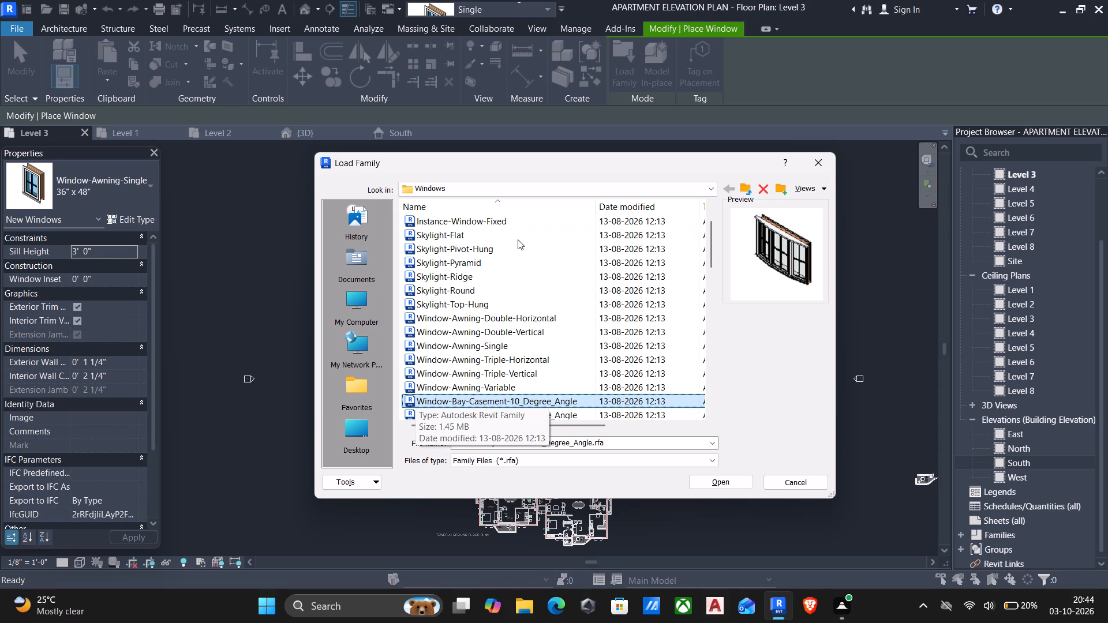
key("Down")
key("Down")
key("Down")
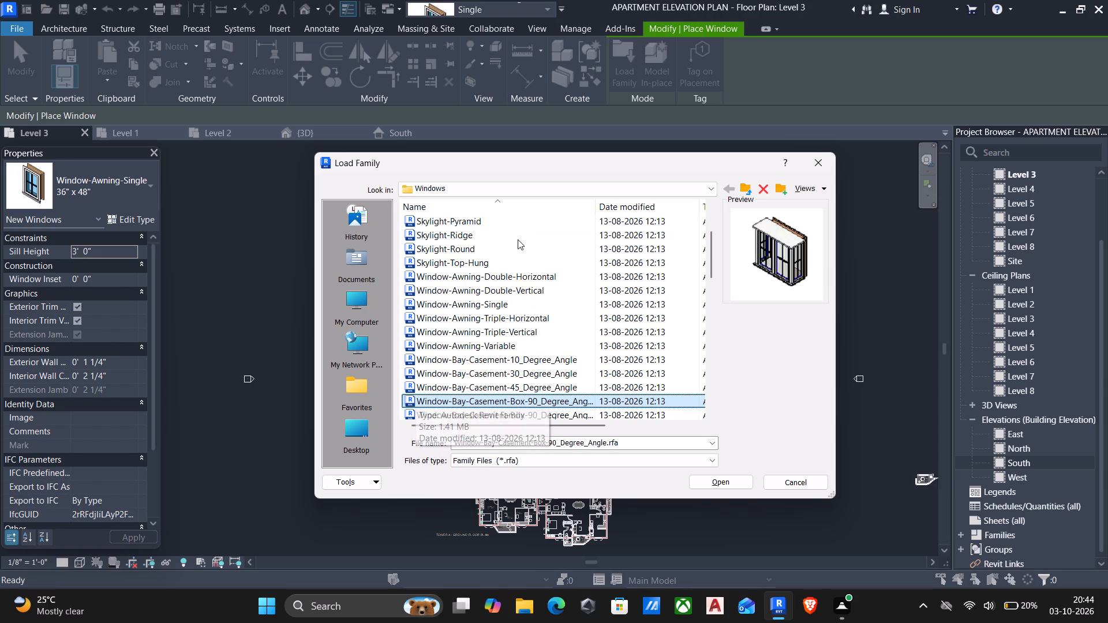
key("Down")
key("Down")
key("Down")
key("Down")
key("Down")
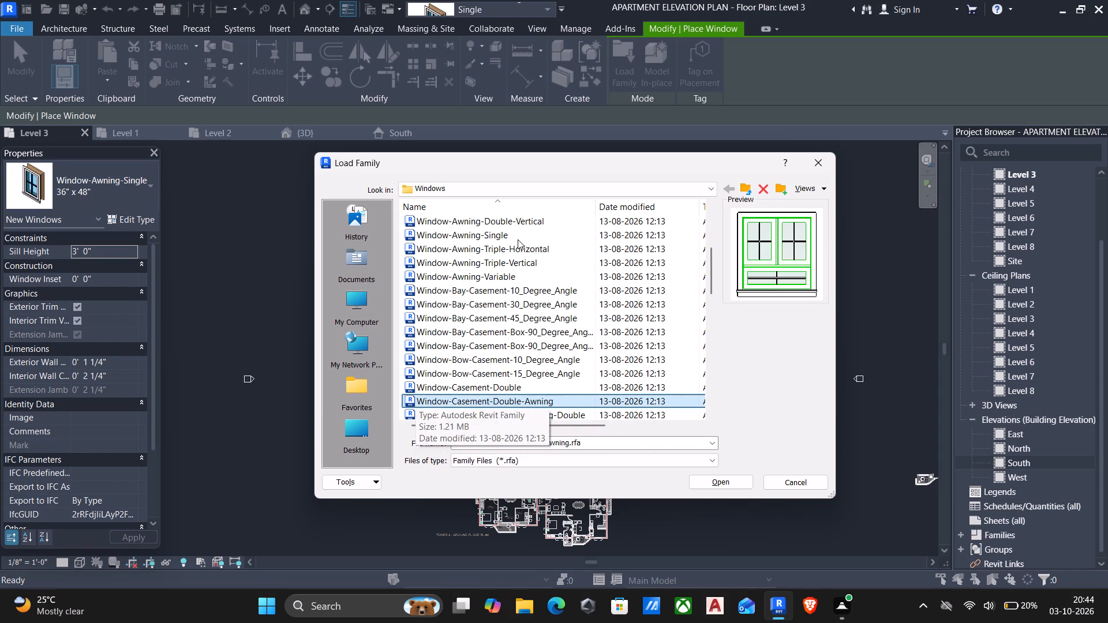
key("Down")
key("Down")
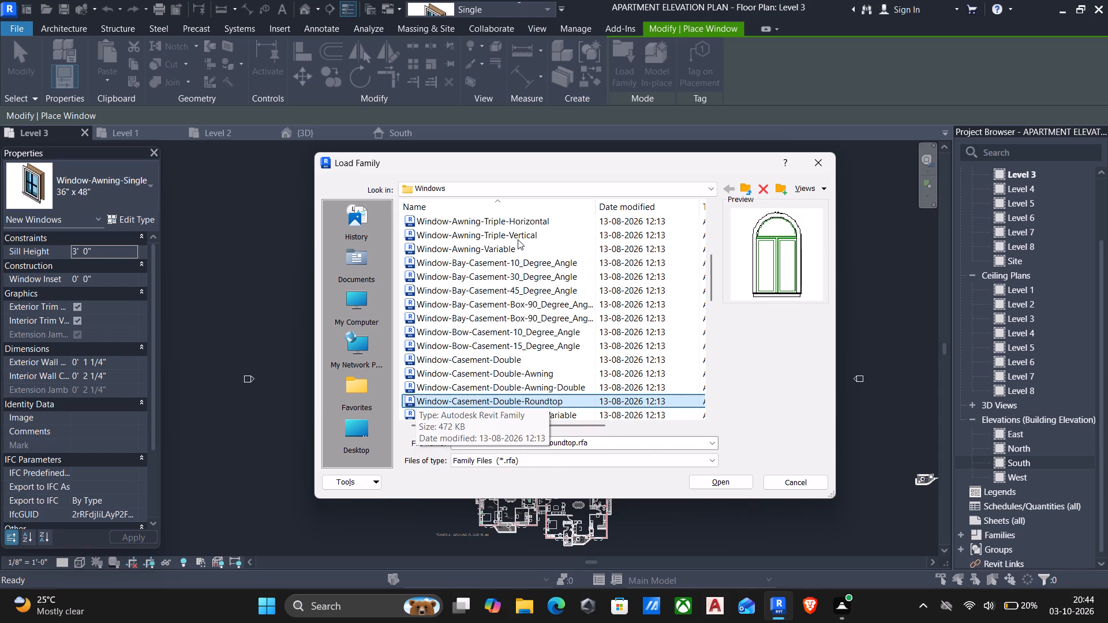
key("Up")
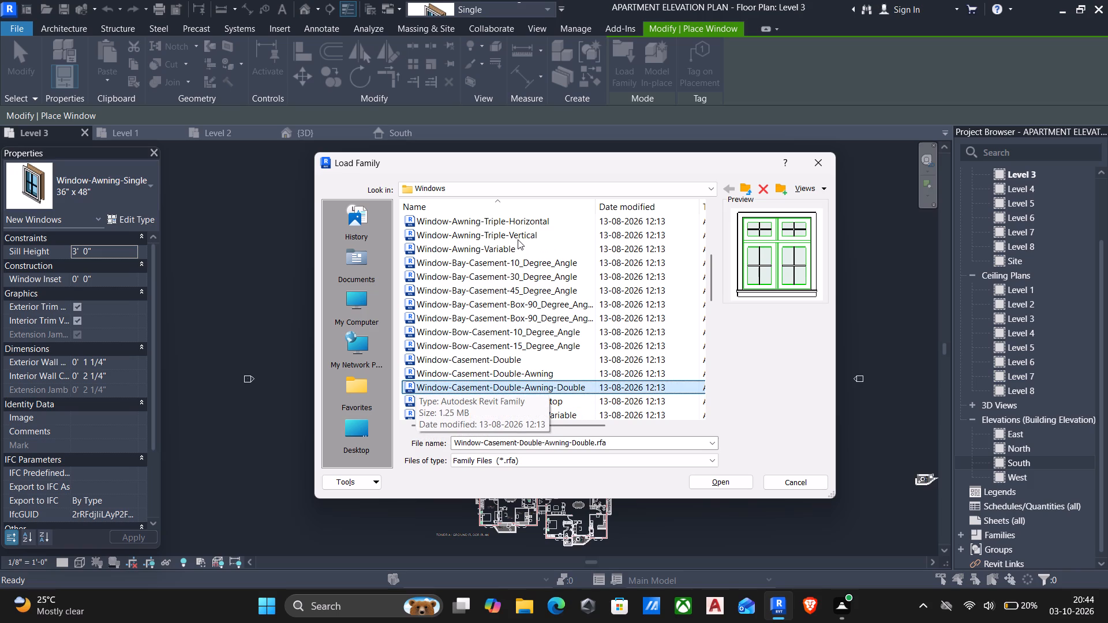
key("Up")
key("Up")
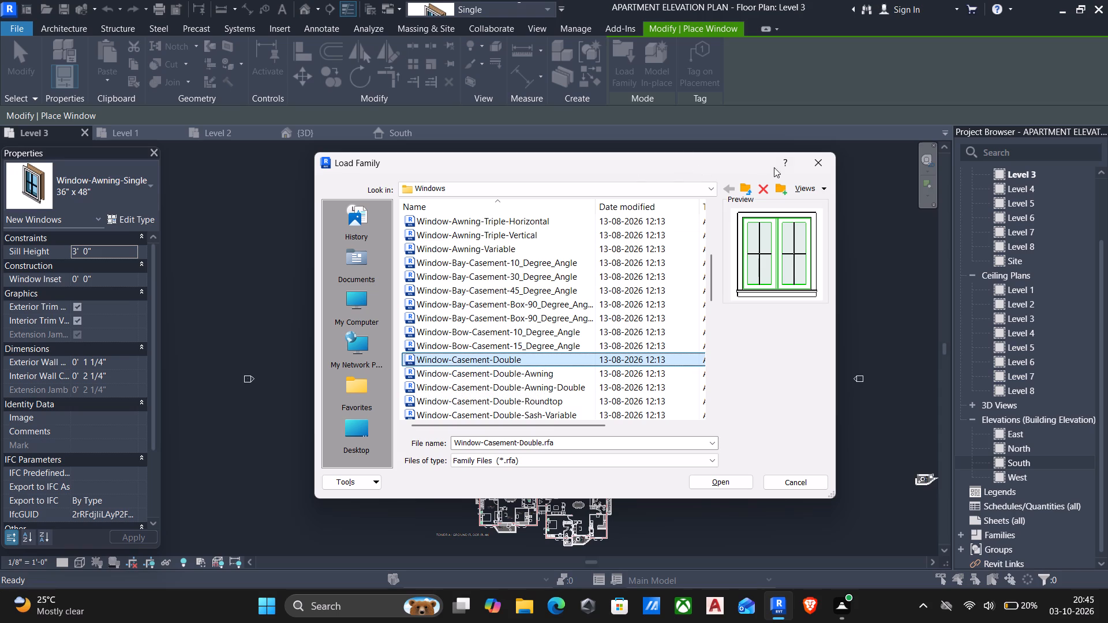
left_click(818, 158)
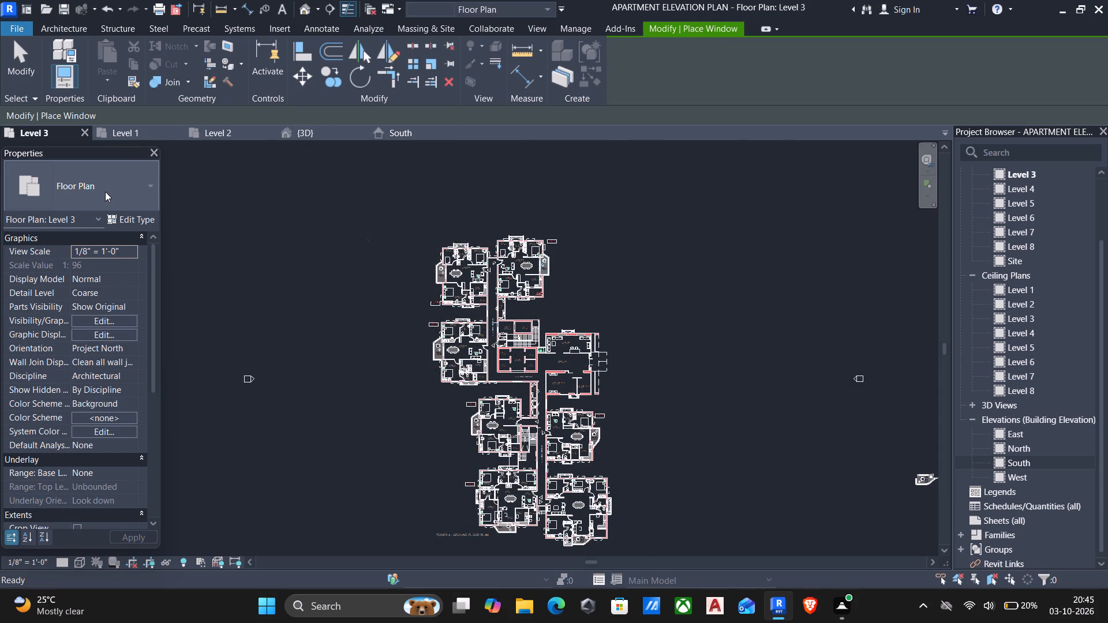
Restart the Window tool and duplicate the Window-Casement-Double 34" x 36" type as 4' x 4'.
key("w")
key("n")
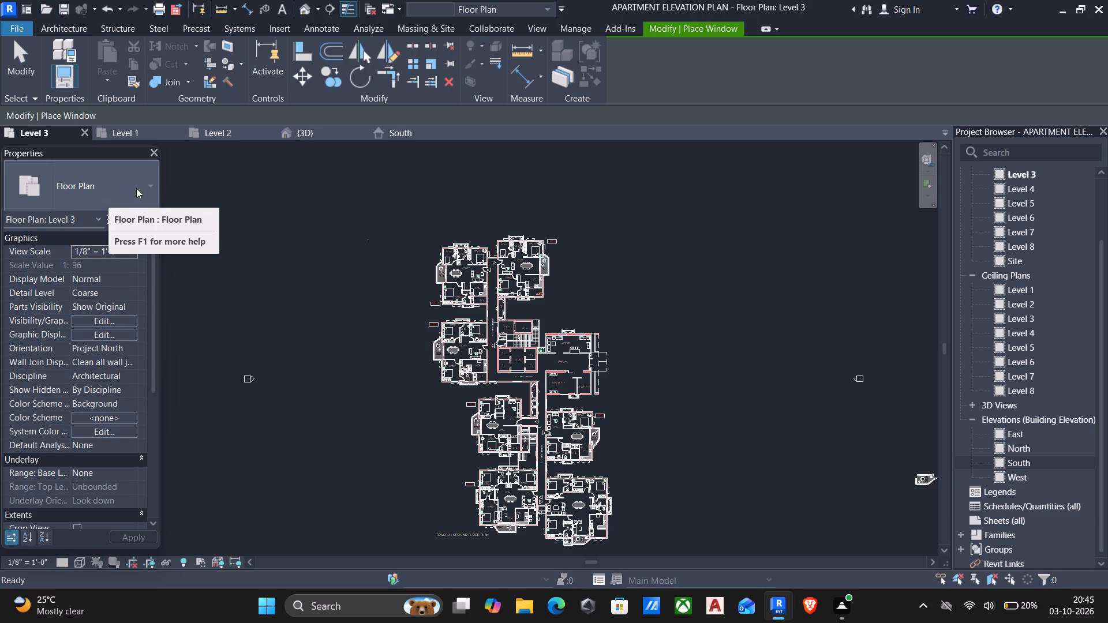
type("wn")
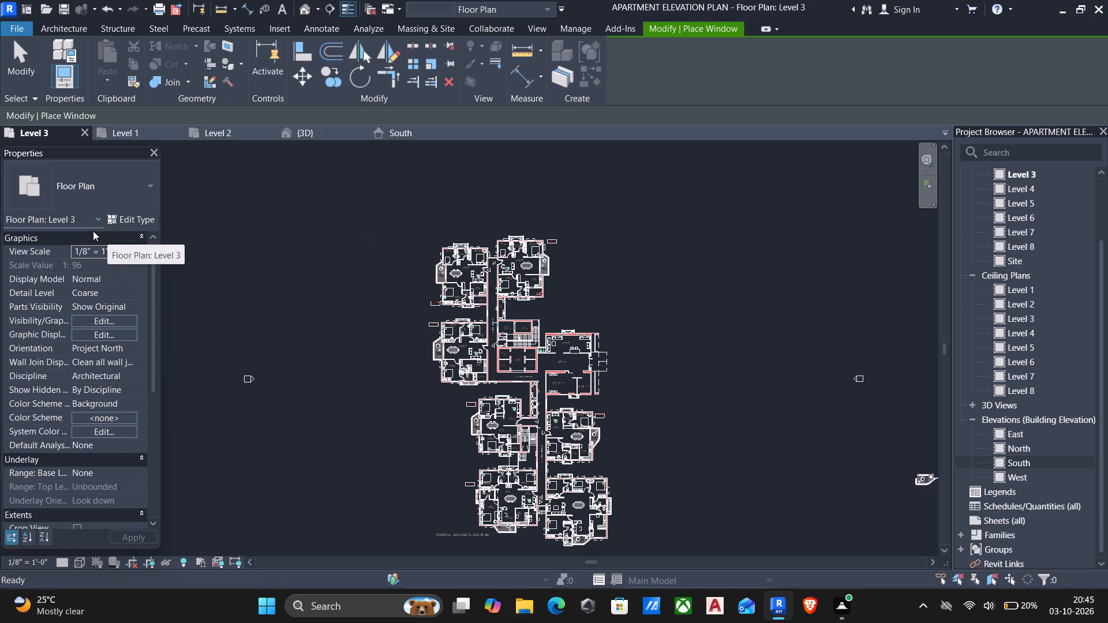
left_click(282, 252)
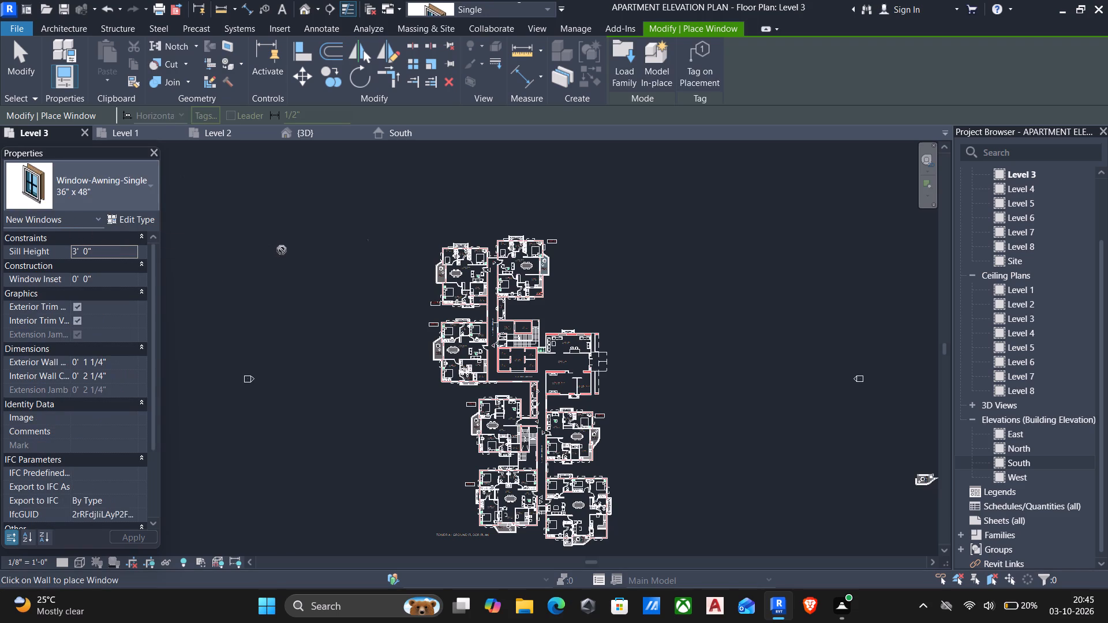
left_click(147, 194)
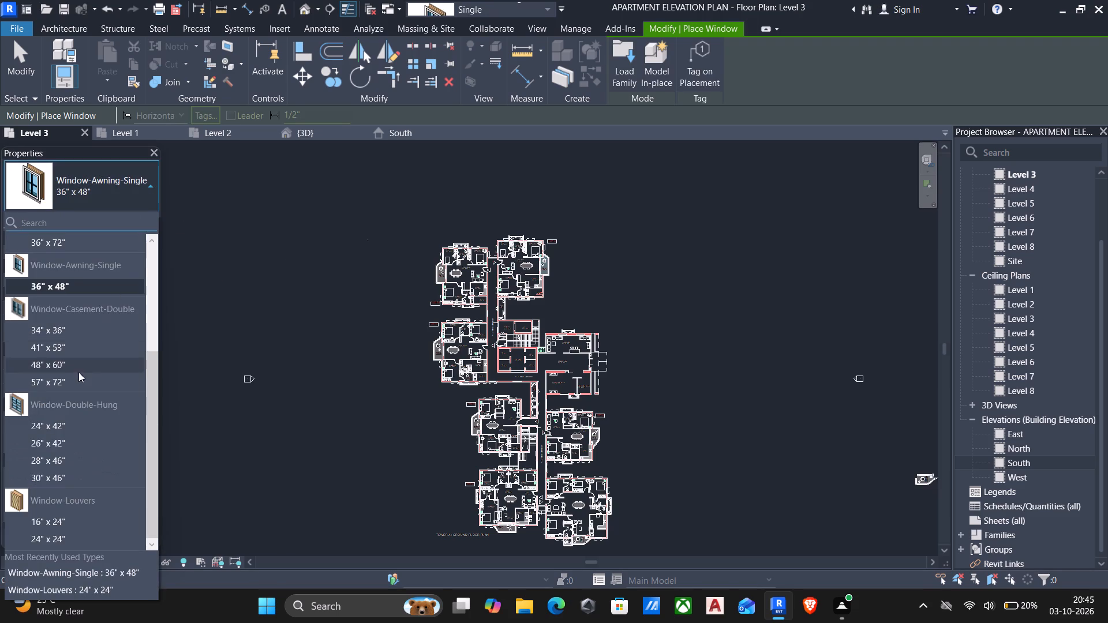
left_click(50, 336)
left_click(125, 217)
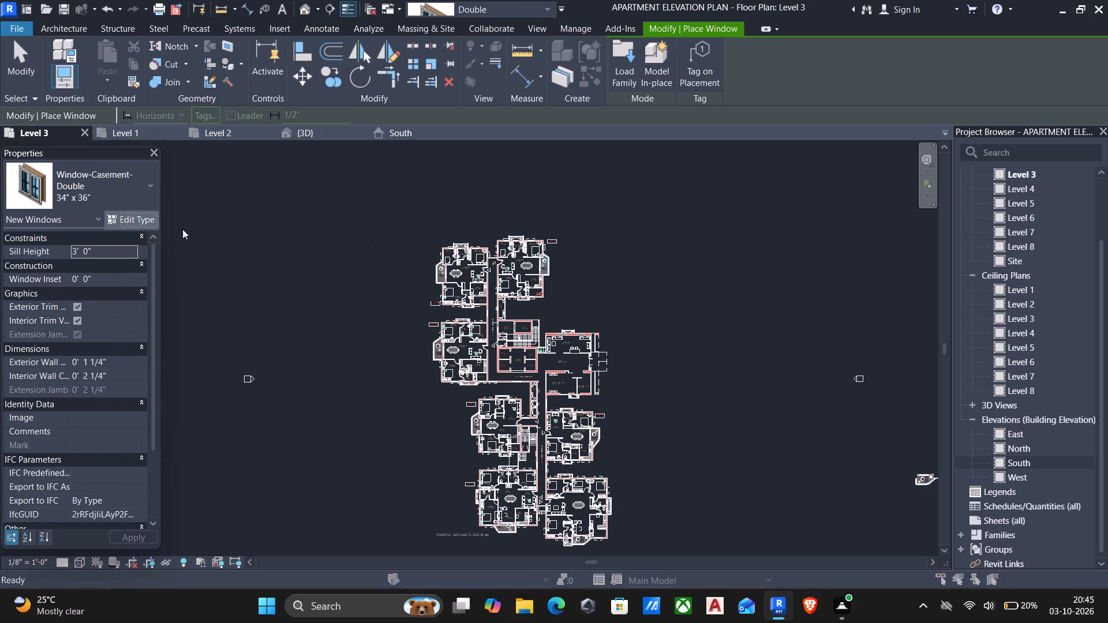
left_click(913, 119)
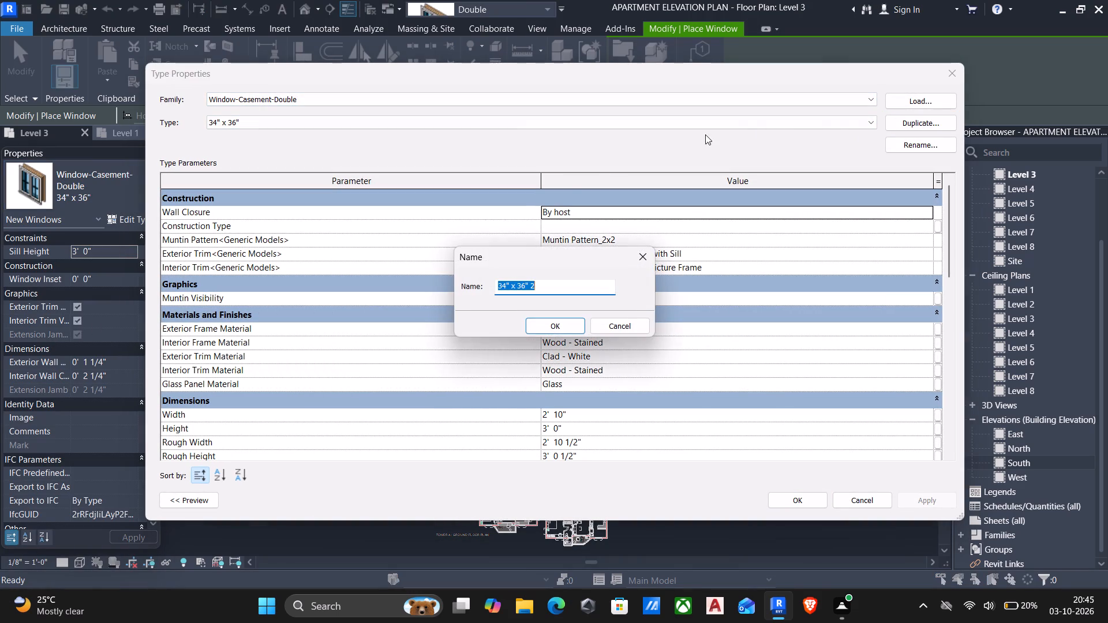
key("BackSpace")
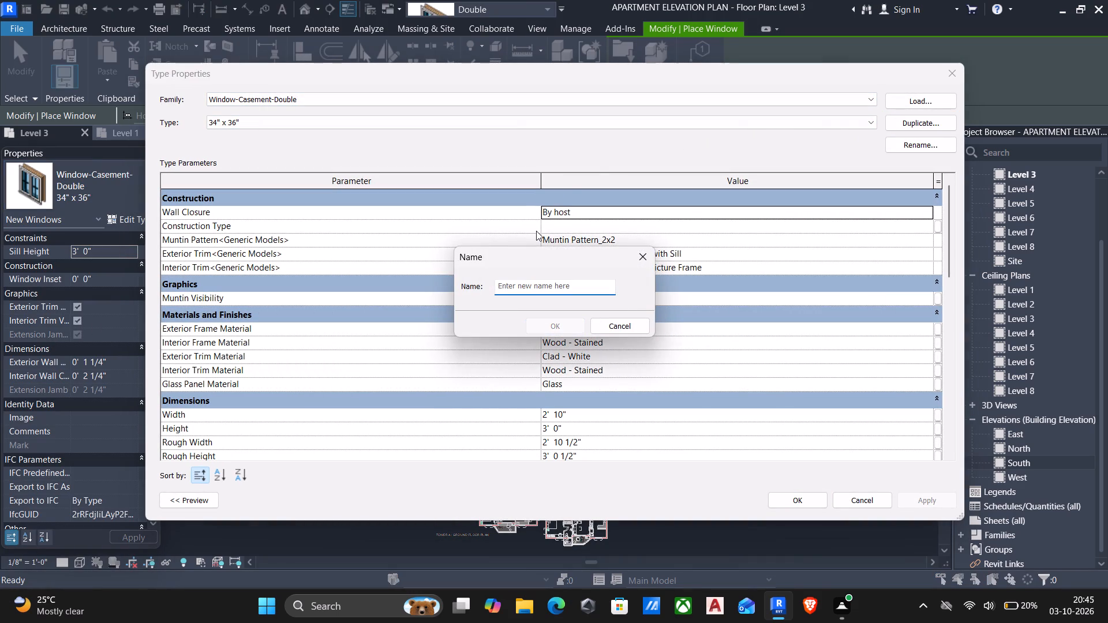
type("4'")
key("space")
type("x 4'")
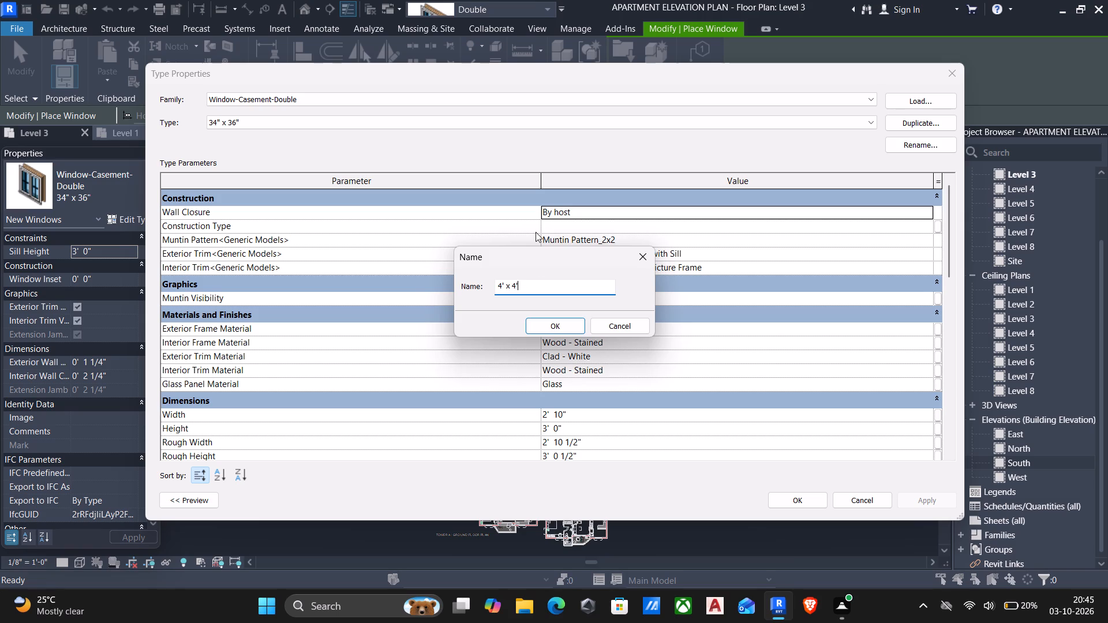
left_click(551, 328)
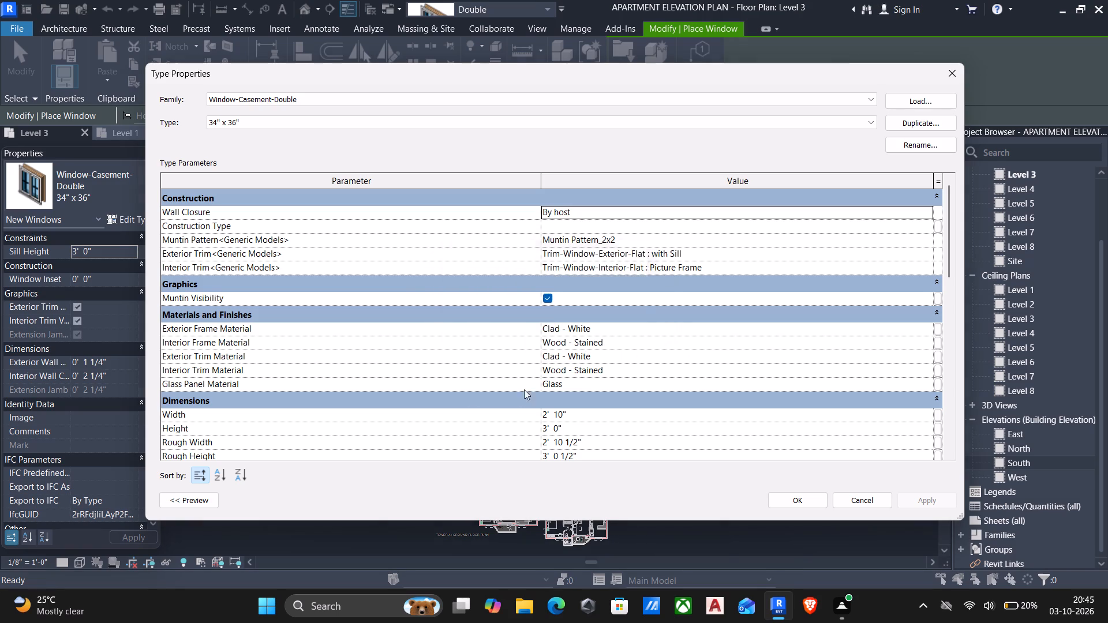
Set the 4' x 4' casement type's width and height to 4' each and apply the type.
left_click(595, 421)
type("4'")
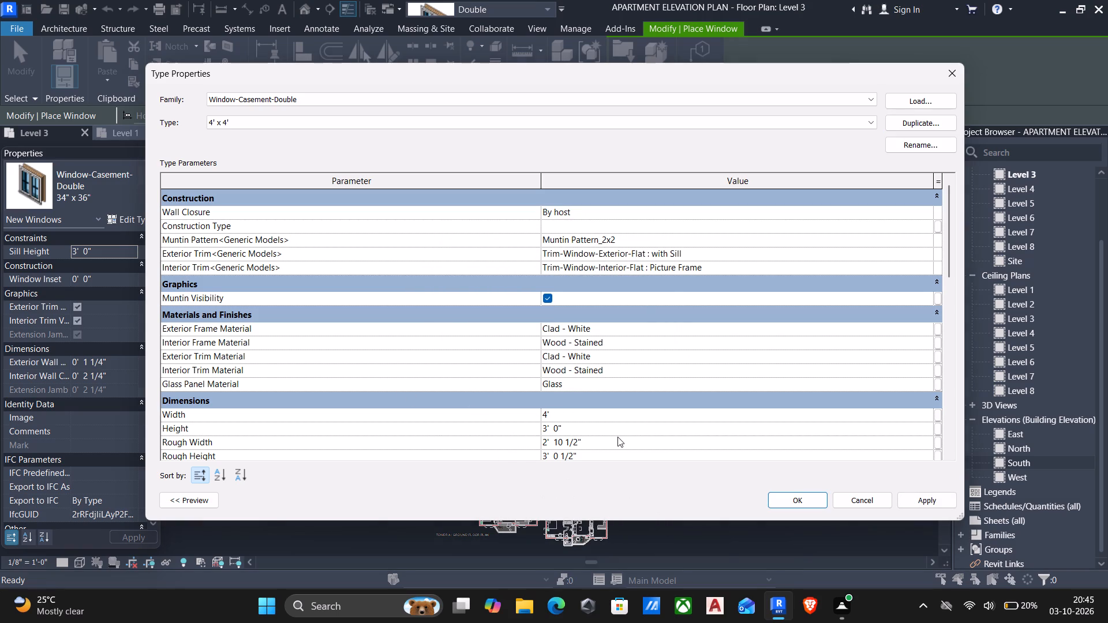
left_click(617, 434)
type("4'")
left_click(915, 496)
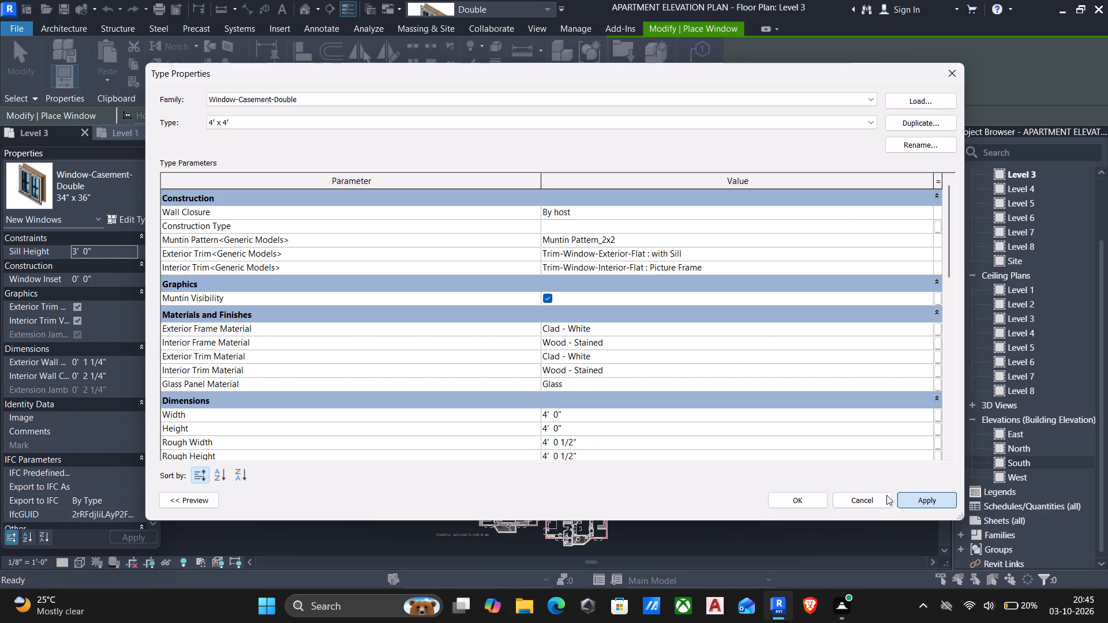
left_click(814, 497)
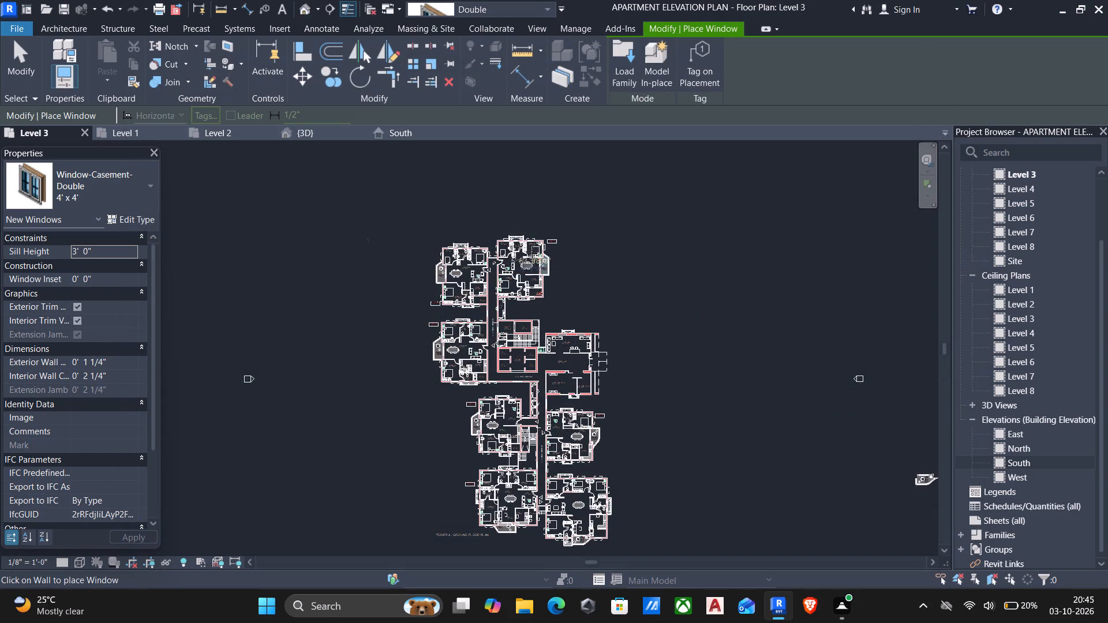
Place 4' x 4' double casement windows at flat 7's drawn openings in Bedroom-1's north wall and the Study's west wall.
scroll(457, 238, "up", 14)
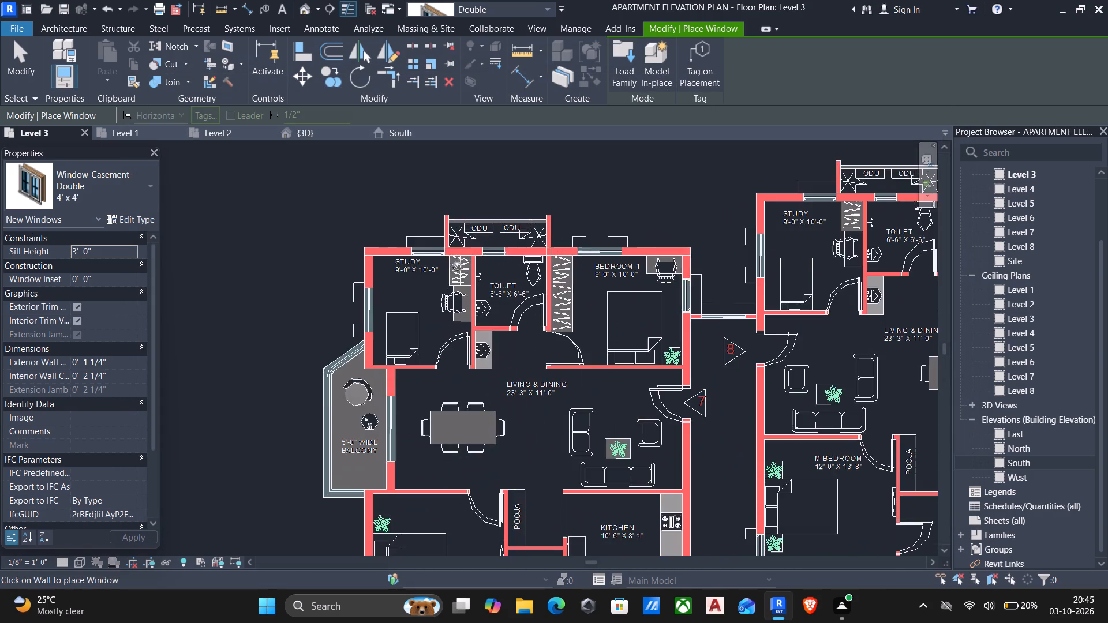
scroll(454, 260, "up", 6)
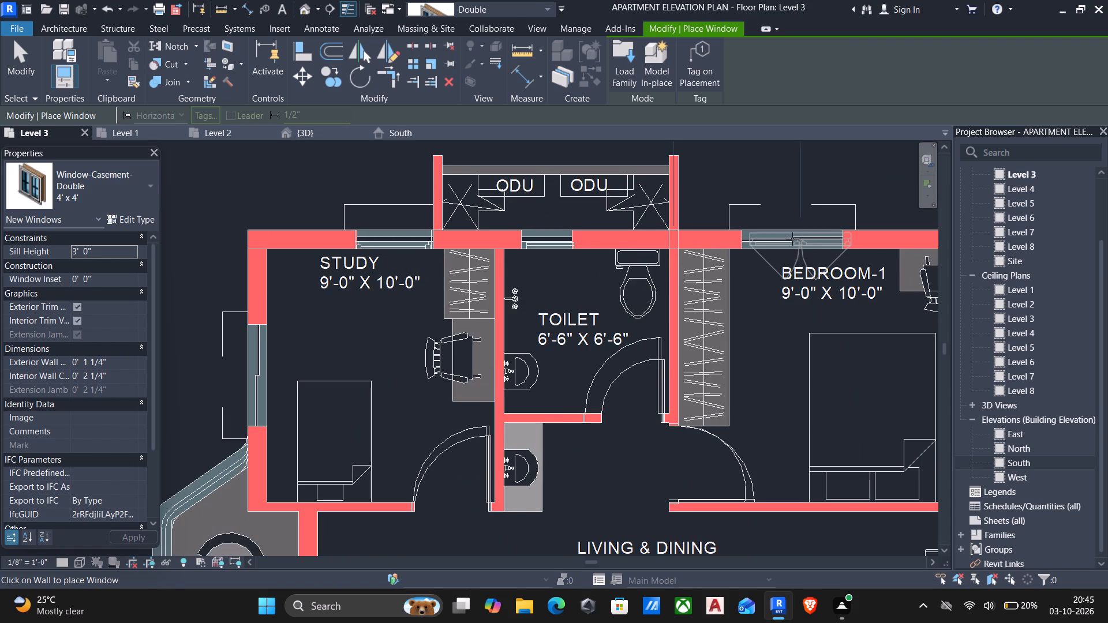
scroll(798, 234, "up", 4)
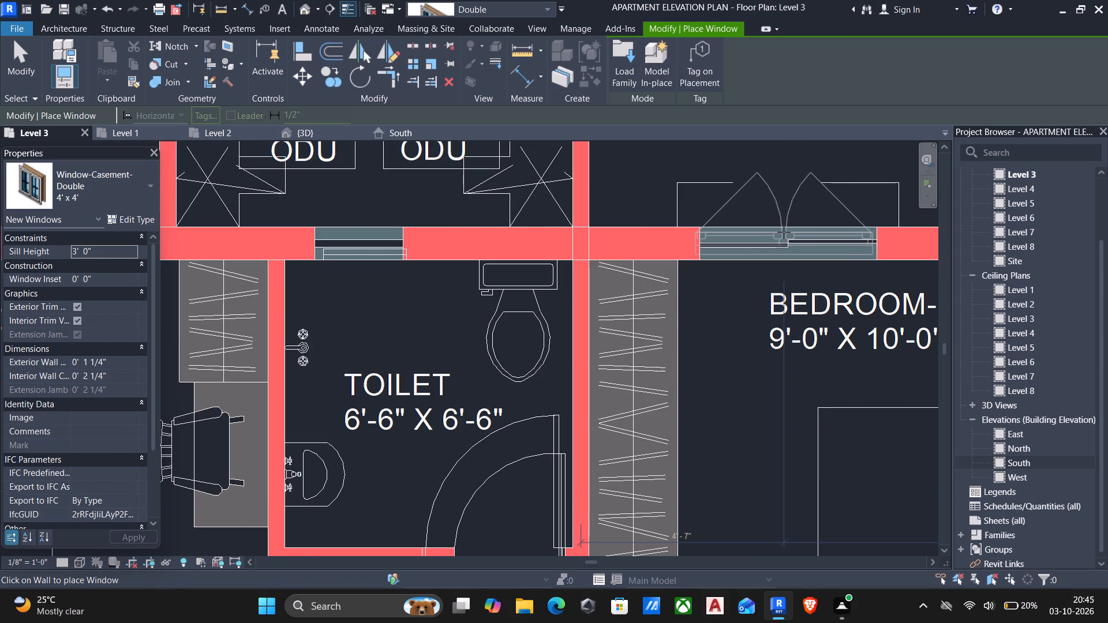
left_click(788, 231)
scroll(788, 231, "down", 4)
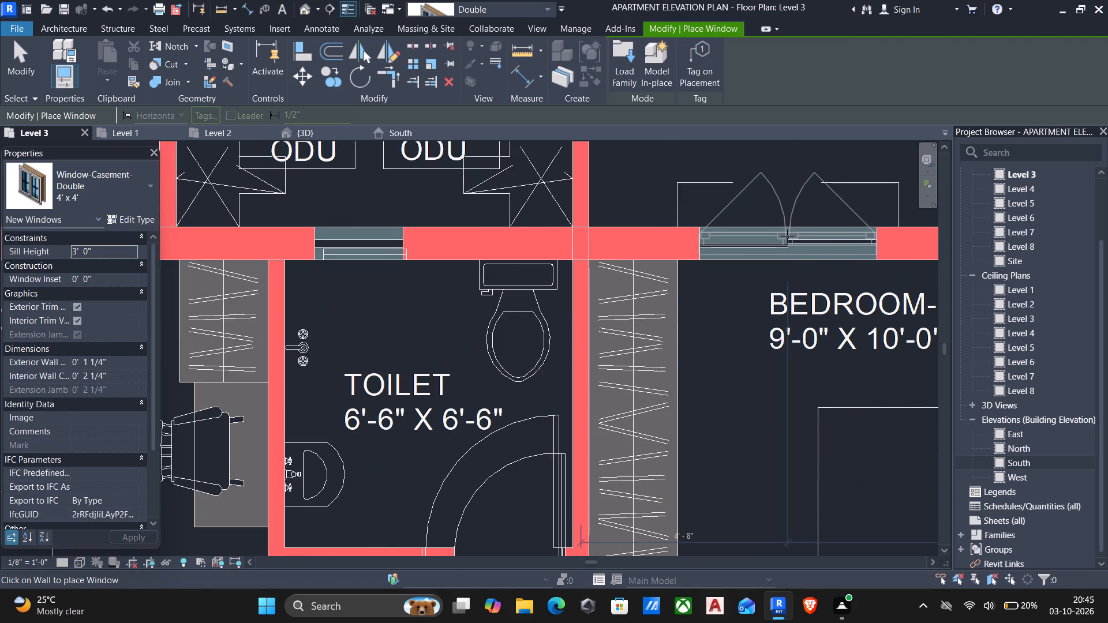
scroll(787, 237, "down", 2)
middle_click_drag(778, 282, 748, 247)
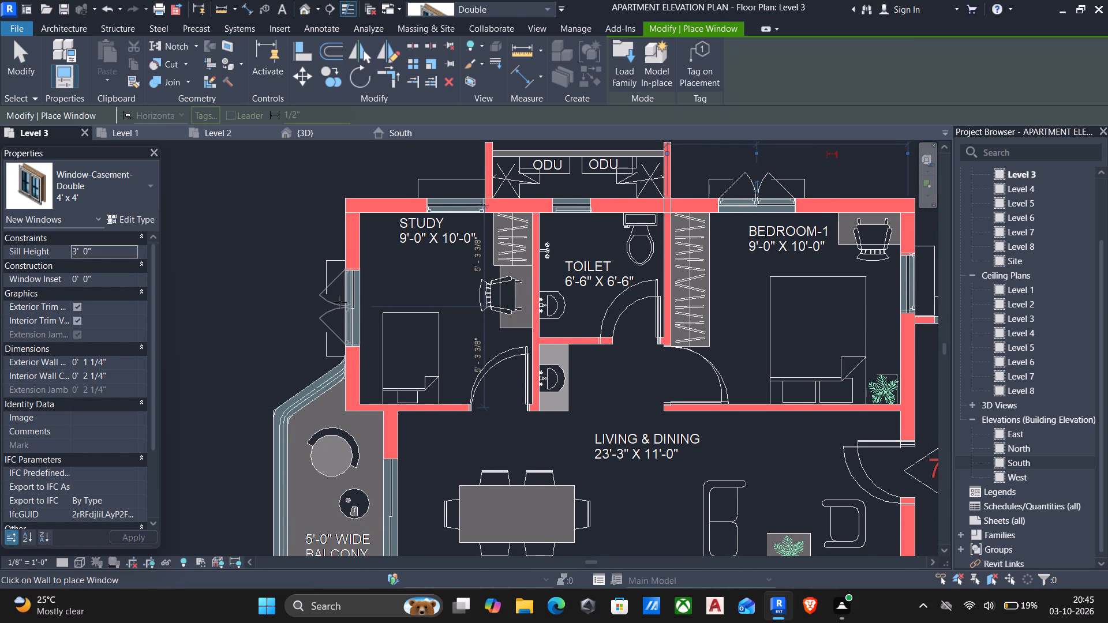
left_click(340, 306)
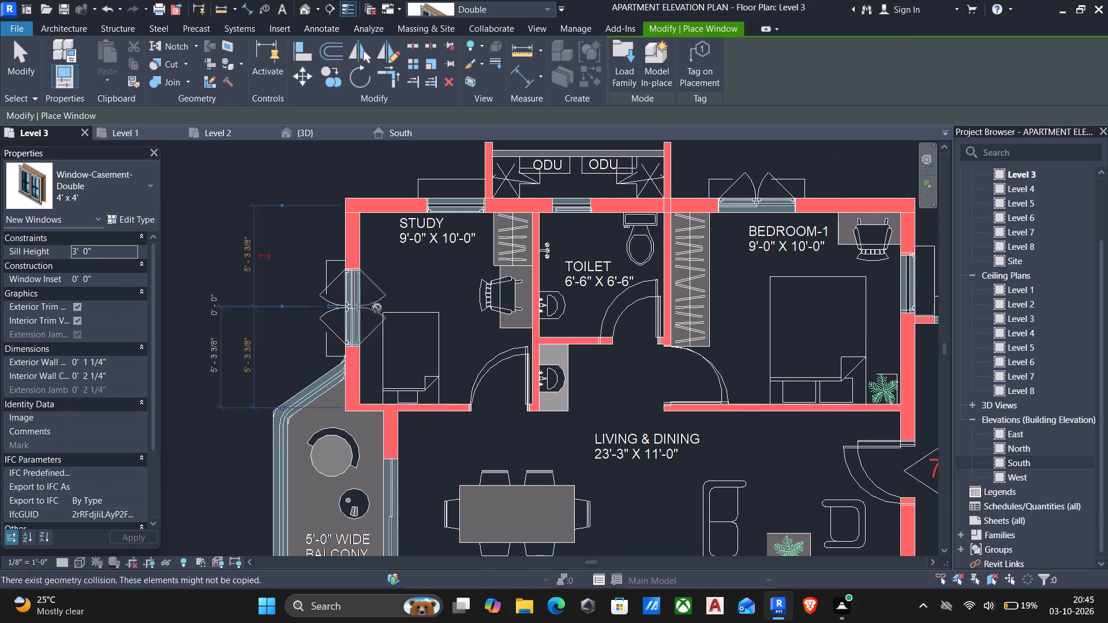
Place a 4' x 4' double casement window at the drawn opening in the south wall of flat 7's M-Bedroom.
middle_click_drag(537, 265, 515, 223)
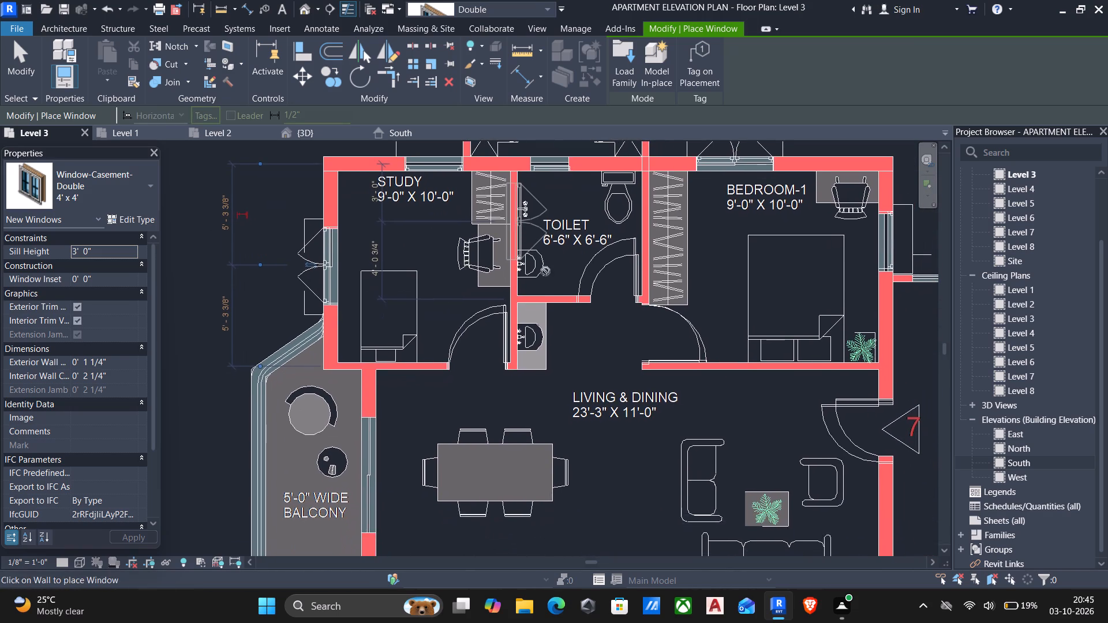
scroll(557, 294, "down", 3)
middle_click_drag(568, 307, 565, 247)
middle_click_drag(607, 340, 609, 279)
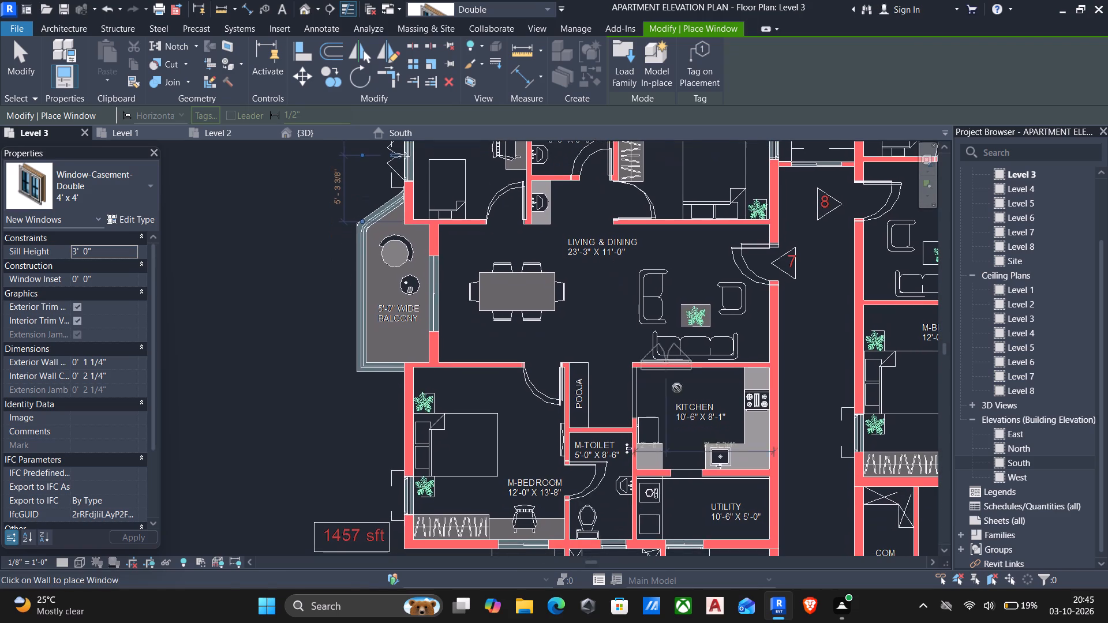
middle_click_drag(677, 389, 687, 307)
scroll(683, 434, "up", 3)
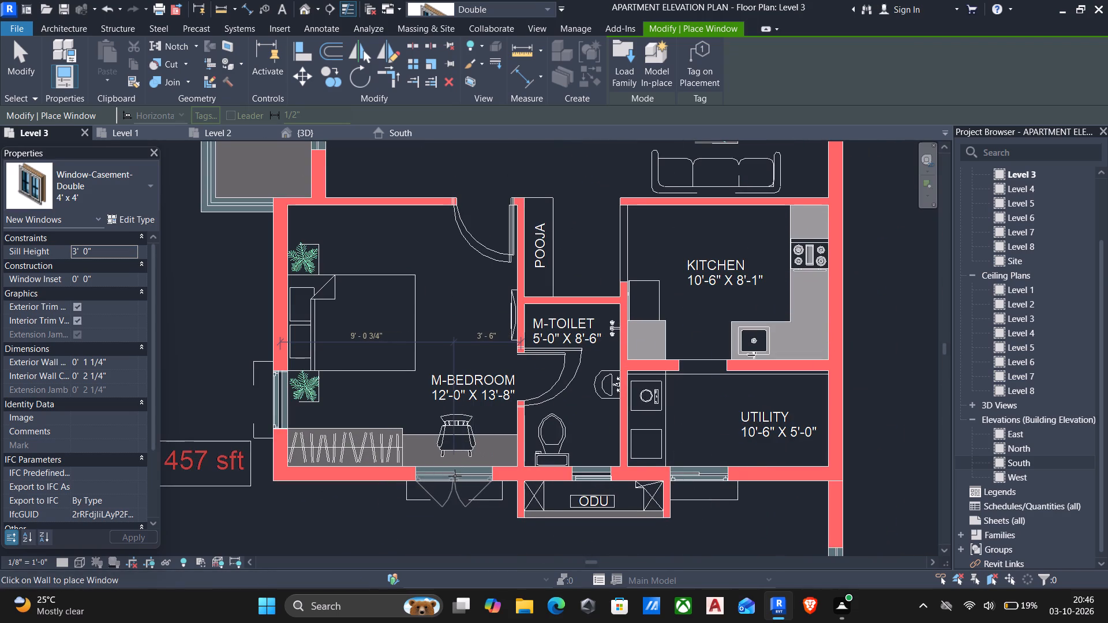
left_click(455, 476)
Place a 4' x 4' double casement window at the drawn opening in the west wall of flat 8's Study.
middle_click_drag(465, 410, 460, 415)
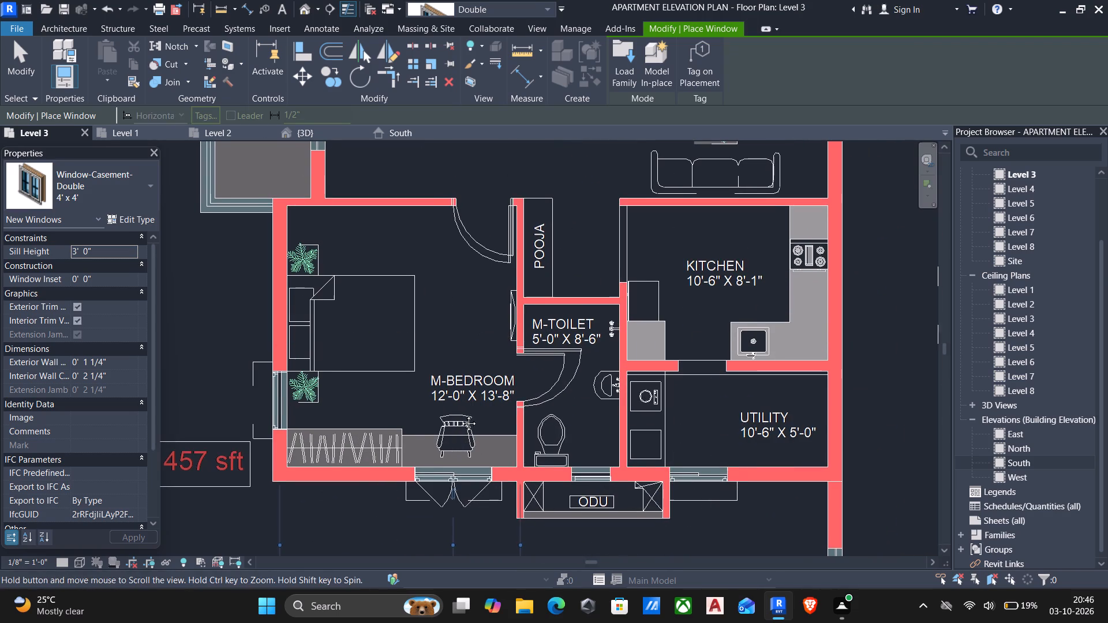
middle_click_drag(460, 415, 448, 436)
scroll(446, 437, "down", 3)
scroll(545, 386, "down", 5)
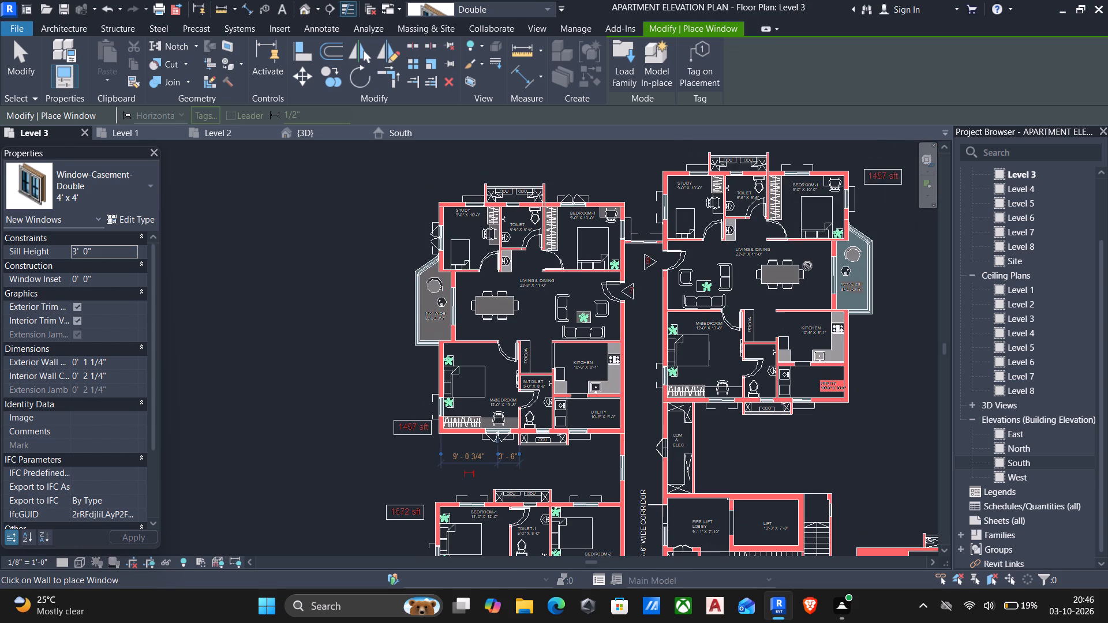
scroll(746, 182, "up", 5)
middle_click_drag(699, 204, 696, 209)
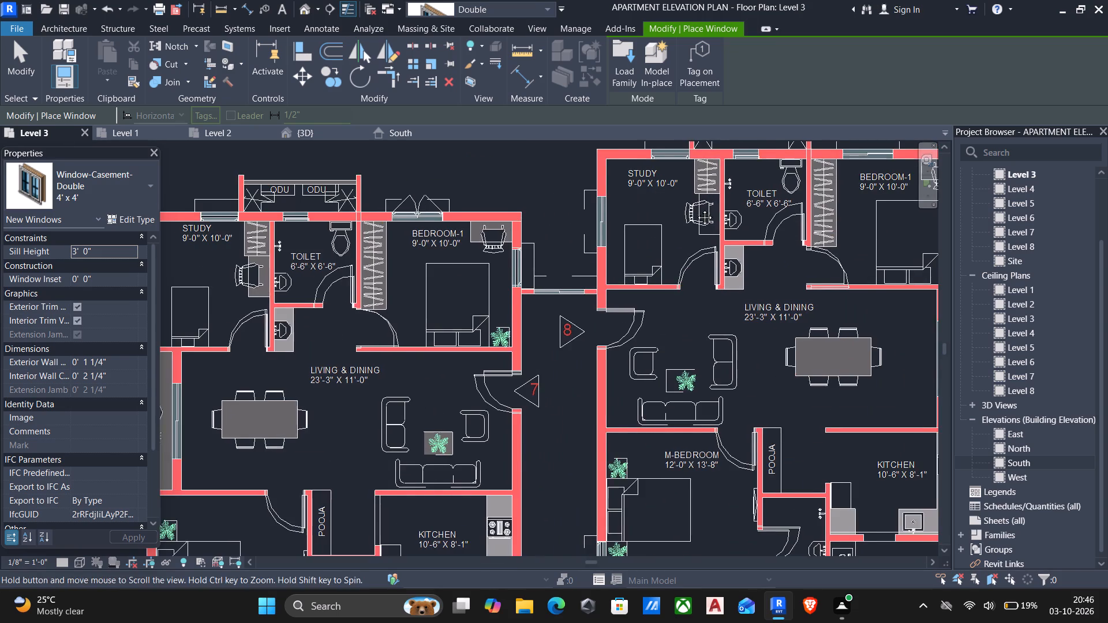
middle_click_drag(696, 209, 677, 259)
scroll(609, 282, "up", 5)
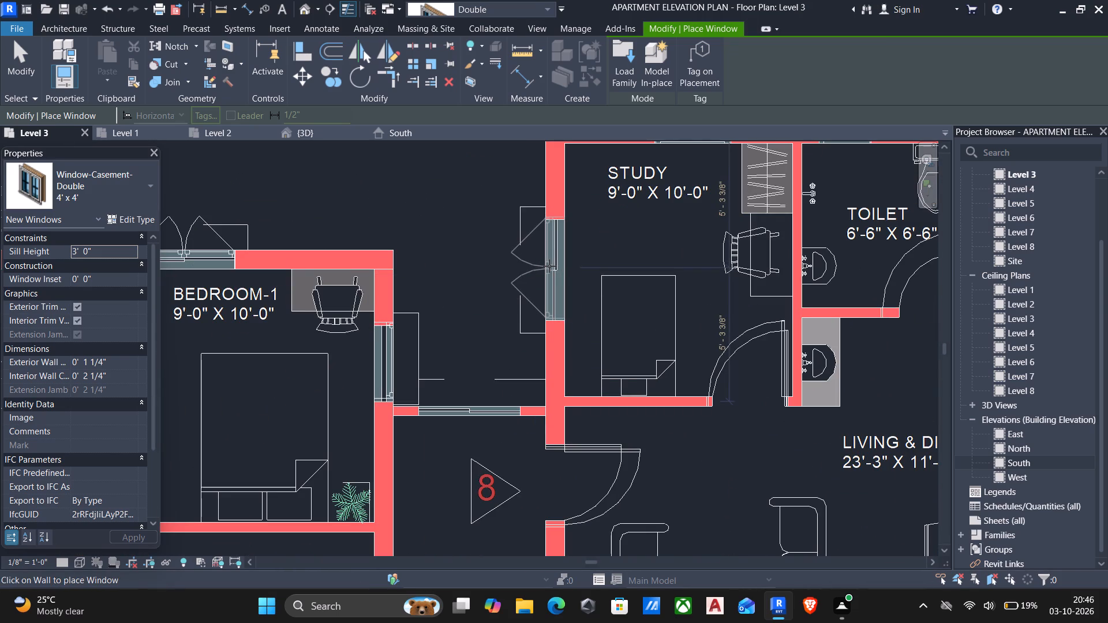
left_click(549, 266)
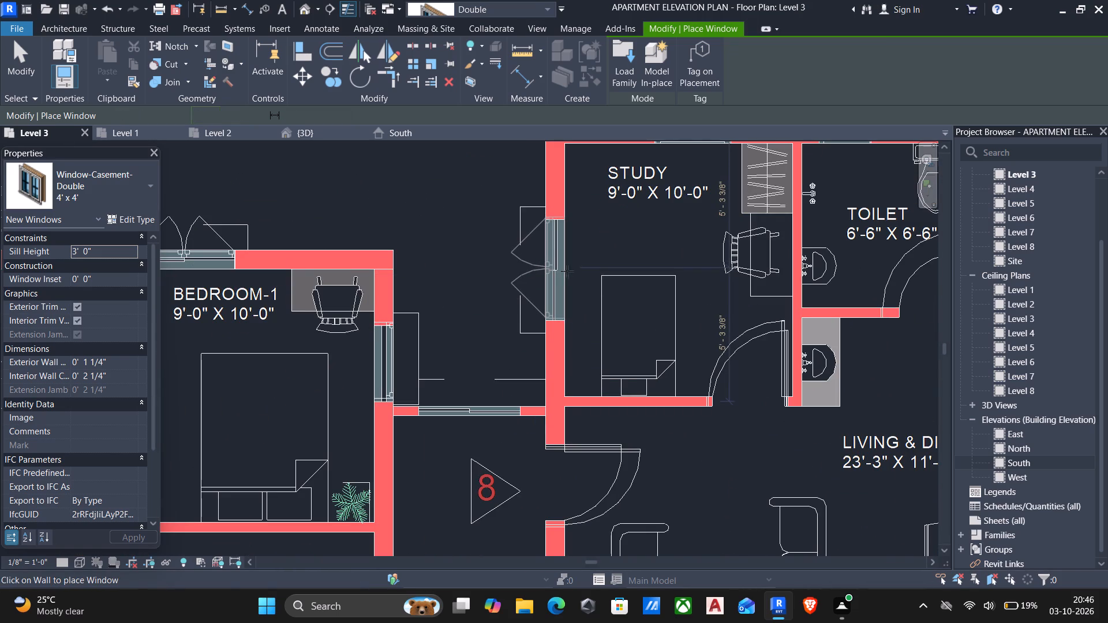
Place a 4' x 4' double casement window at the drawn opening in the north wall of flat 8's Bedroom-1.
scroll(587, 275, "down", 4)
middle_click_drag(604, 282, 373, 321)
scroll(373, 320, "up", 1)
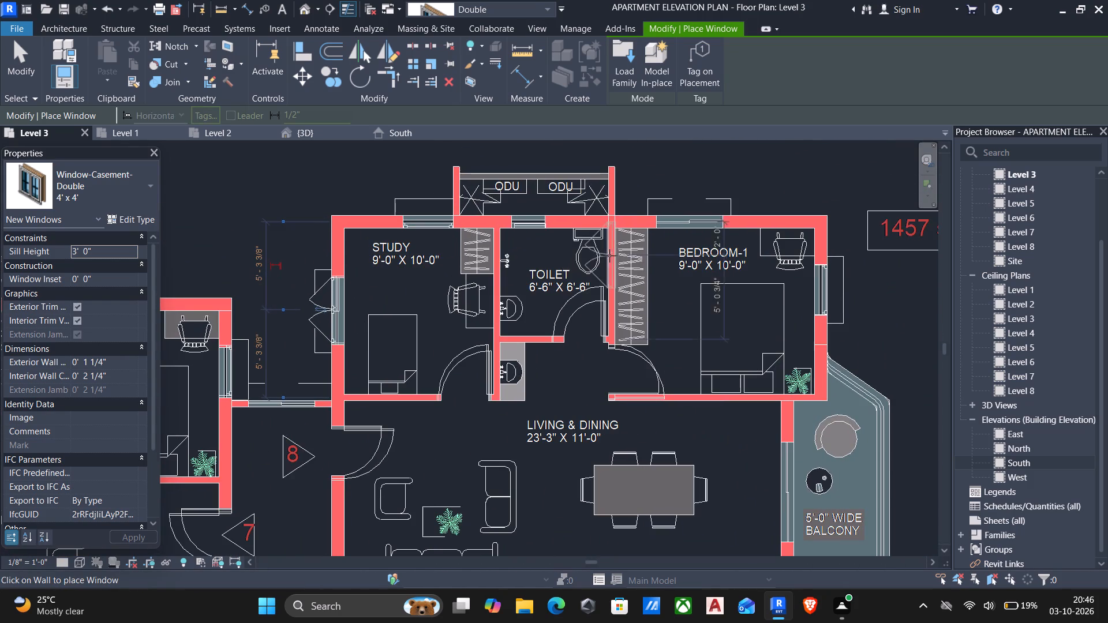
scroll(641, 238, "up", 4)
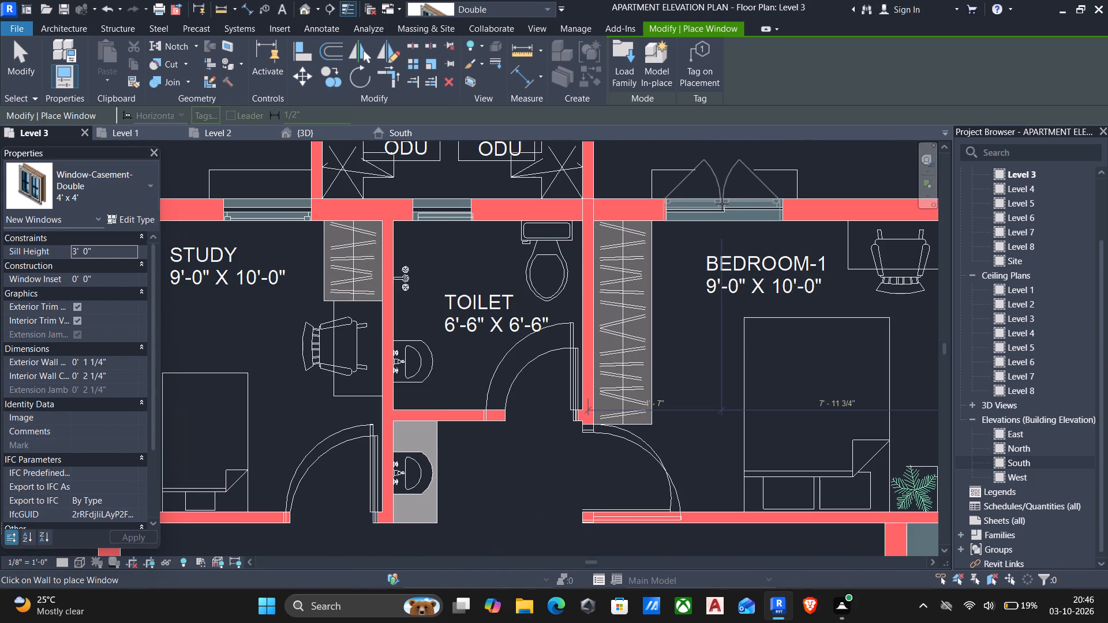
left_click(722, 208)
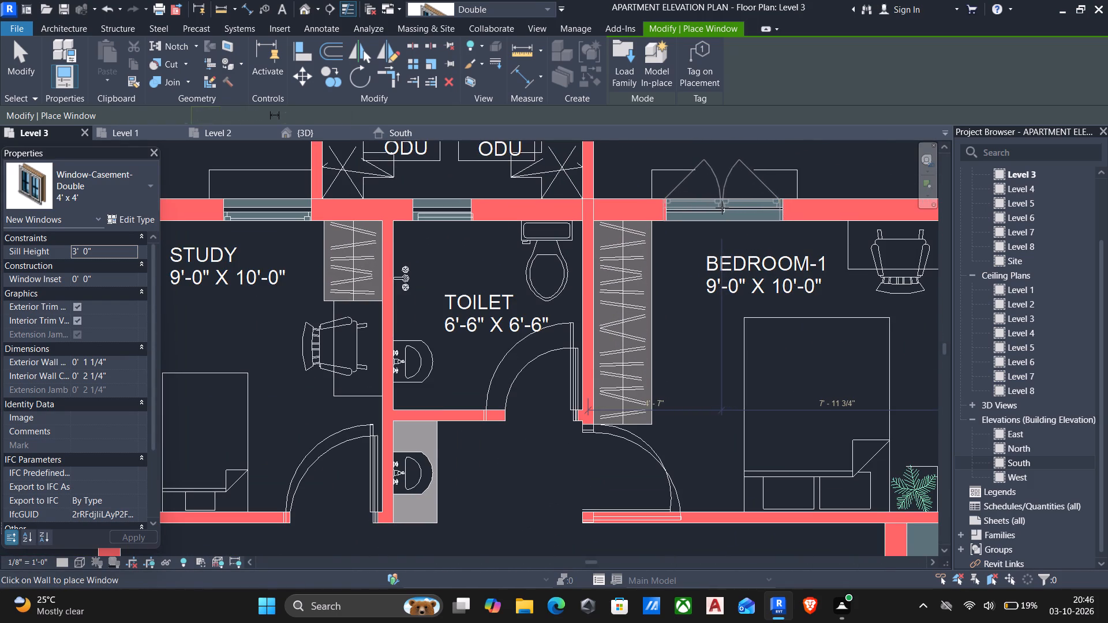
Place a 4' x 4' double casement window at the drawn opening in the south wall of flat 8's M-Bedroom.
scroll(721, 210, "down", 4)
middle_click_drag(721, 230, 551, 257)
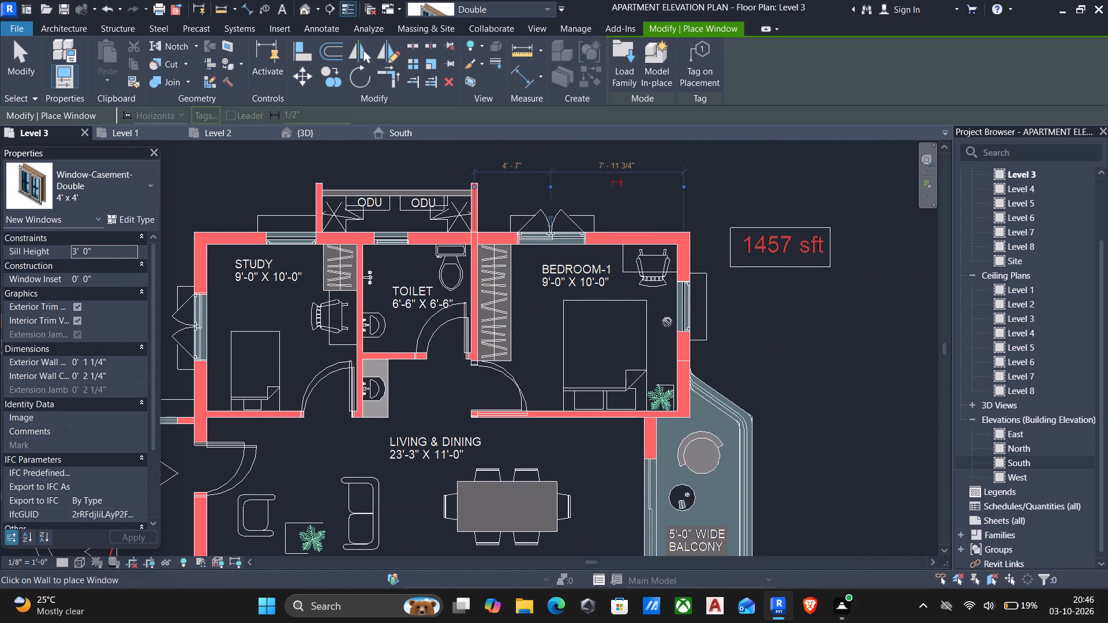
middle_click_drag(668, 330, 739, 234)
middle_click_drag(717, 407, 741, 301)
middle_click_drag(731, 408, 748, 309)
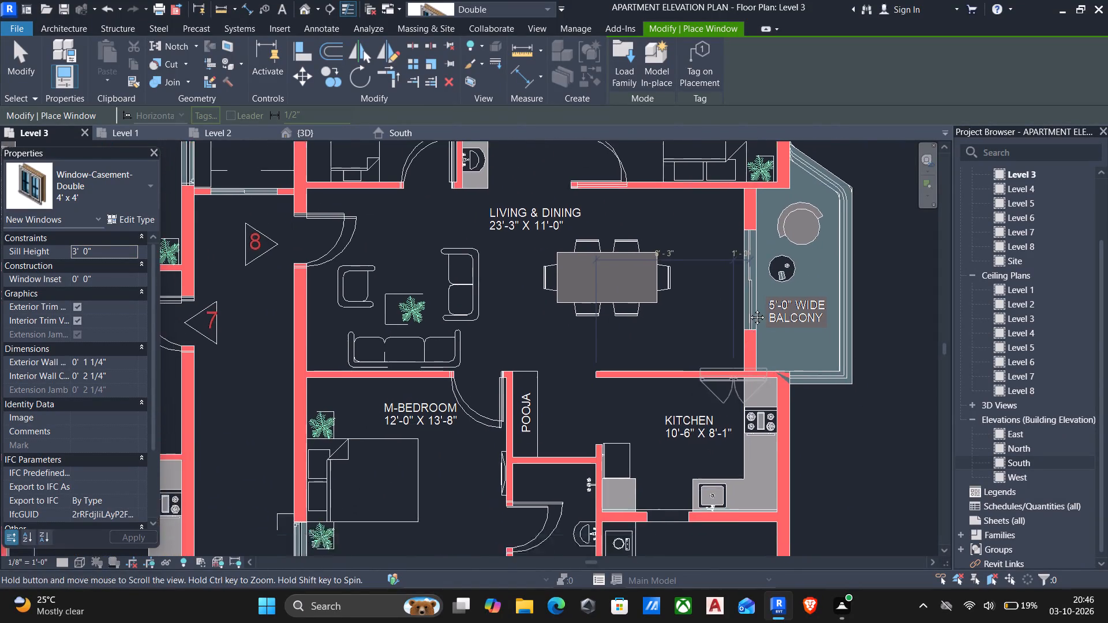
middle_click_drag(748, 309, 752, 296)
middle_click_drag(764, 403, 768, 322)
middle_click_drag(743, 425, 766, 368)
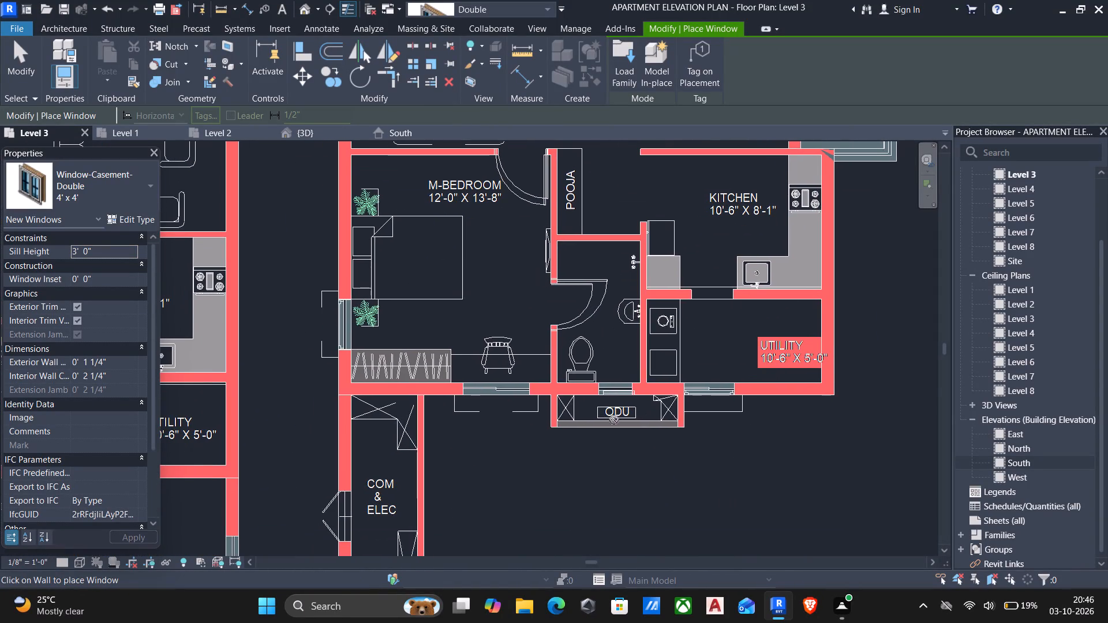
scroll(559, 412, "up", 4)
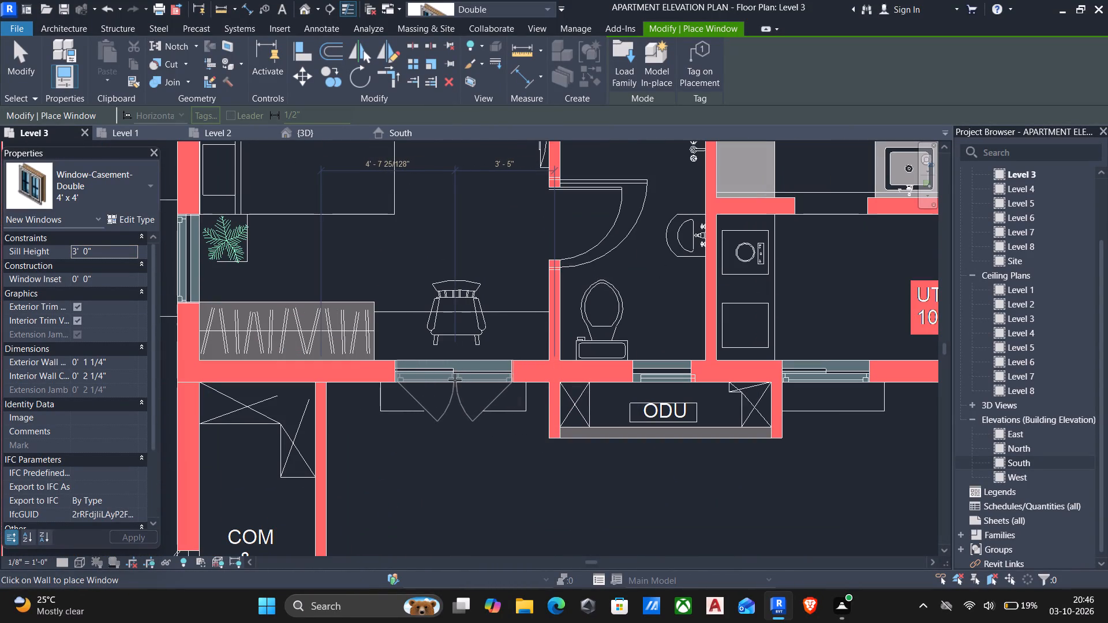
left_click(454, 380)
Place a 4' x 4' double casement window at the drawn opening in the east wall of flat 2's Bedroom-1.
scroll(454, 380, "down", 3)
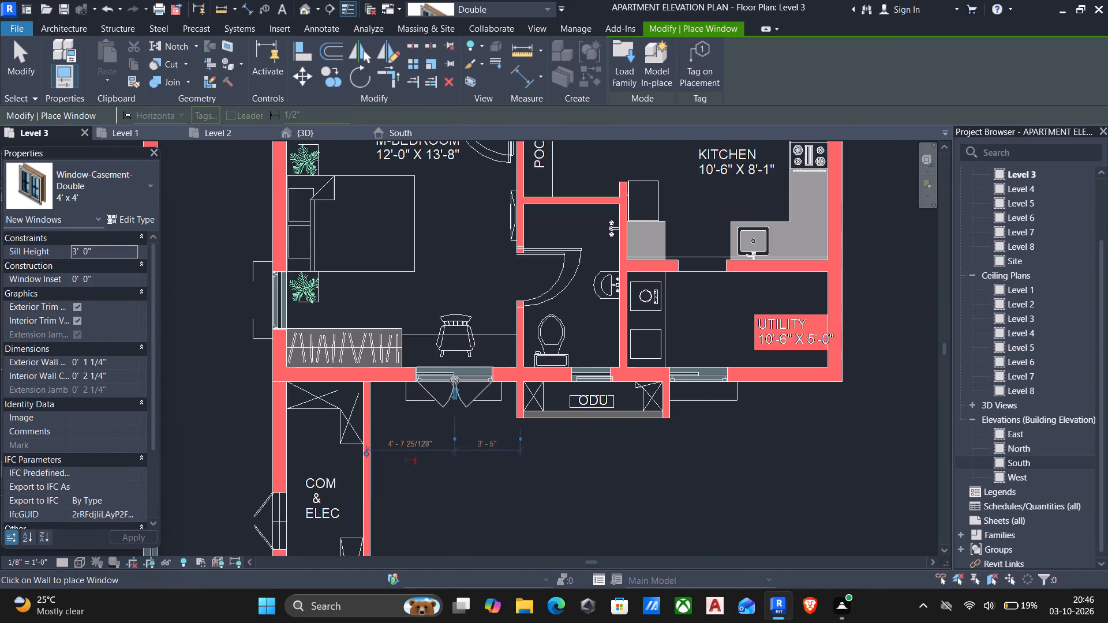
scroll(431, 351, "down", 5)
middle_click_drag(434, 400, 464, 314)
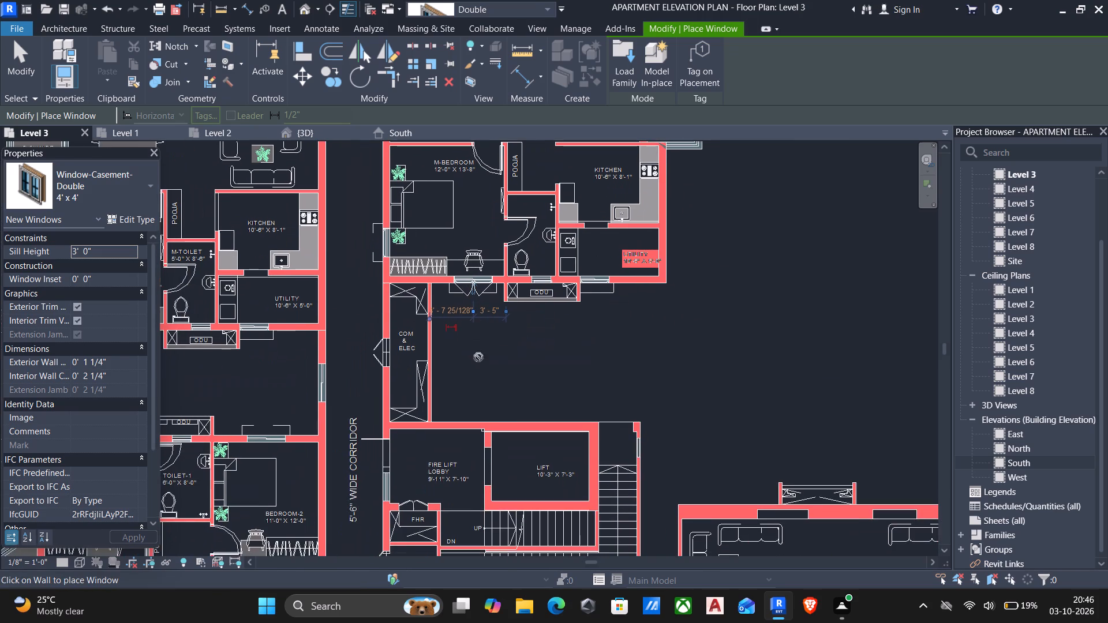
middle_click_drag(506, 426, 557, 333)
scroll(546, 346, "up", 1)
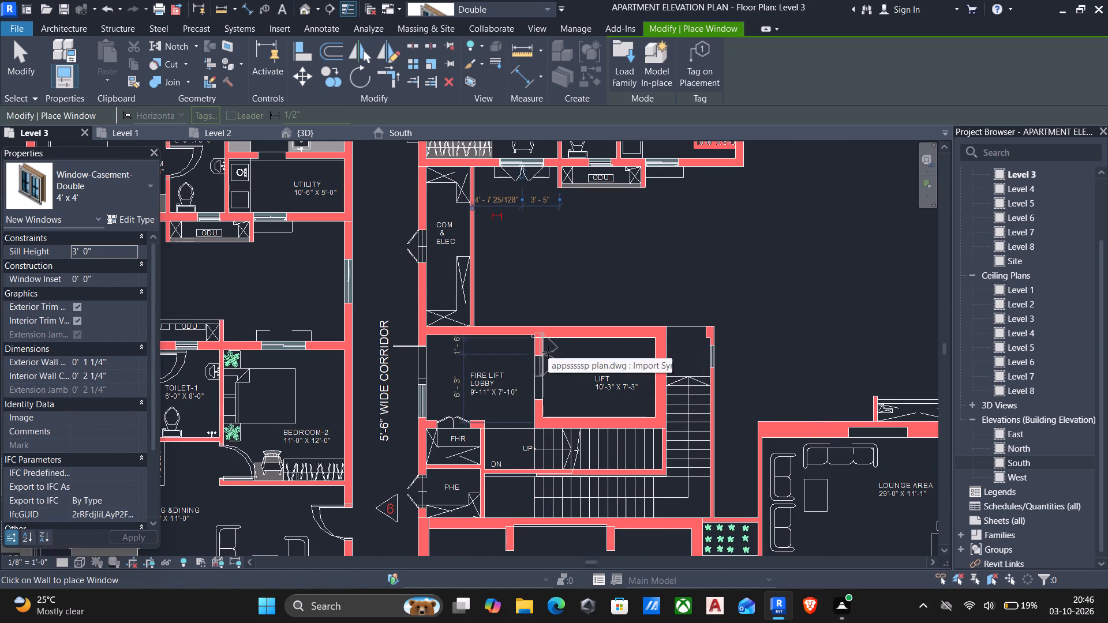
middle_click_drag(487, 414, 516, 316)
middle_click_drag(493, 422, 519, 362)
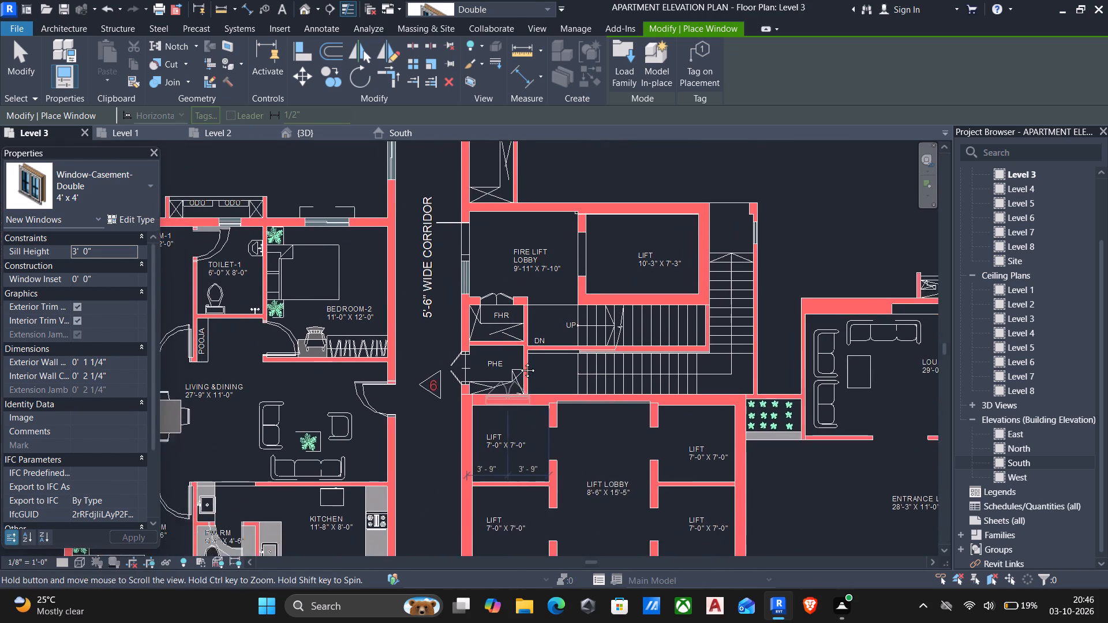
middle_click_drag(519, 362, 538, 304)
middle_click_drag(560, 428, 570, 334)
middle_click_drag(600, 401, 593, 388)
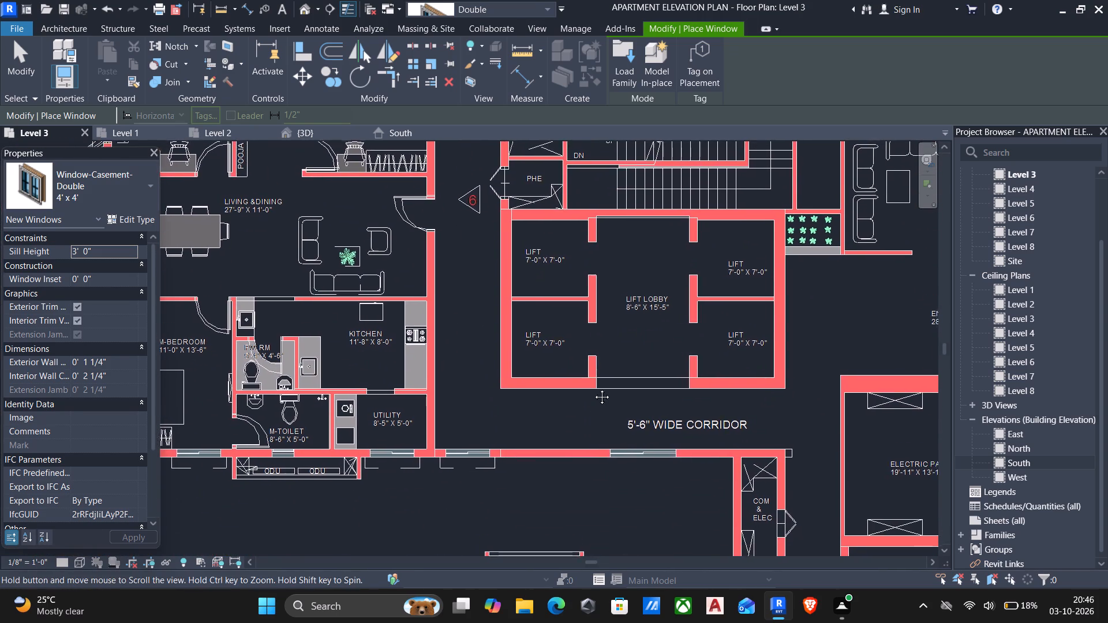
middle_click_drag(593, 388, 589, 345)
scroll(597, 377, "down", 2)
middle_click_drag(623, 435, 627, 377)
middle_click_drag(699, 413, 694, 415)
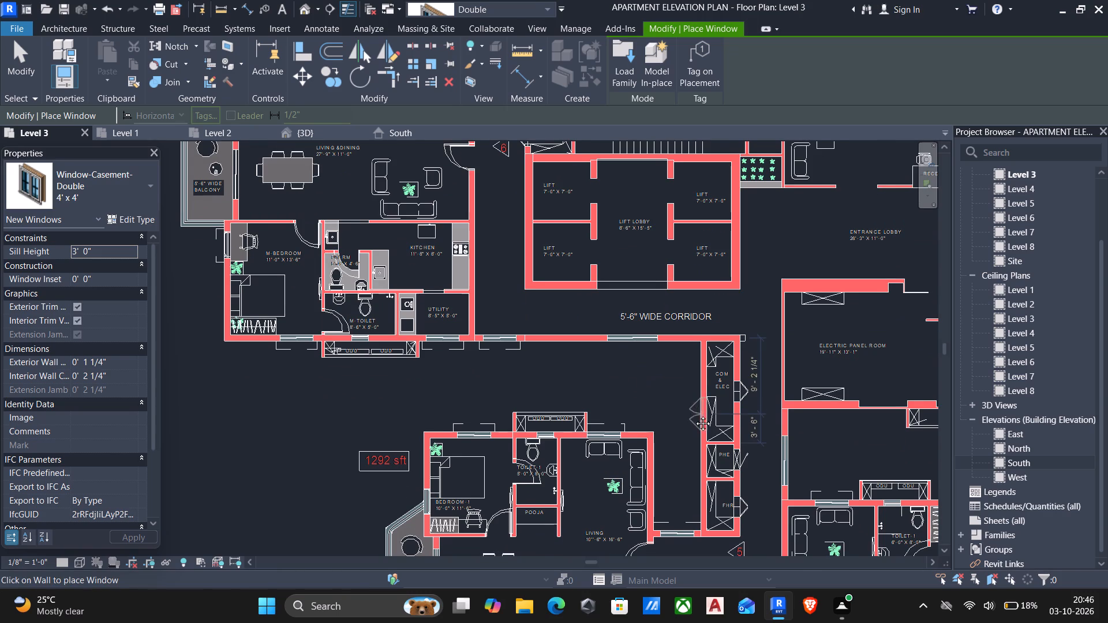
middle_click_drag(694, 415, 369, 284)
scroll(653, 399, "up", 3)
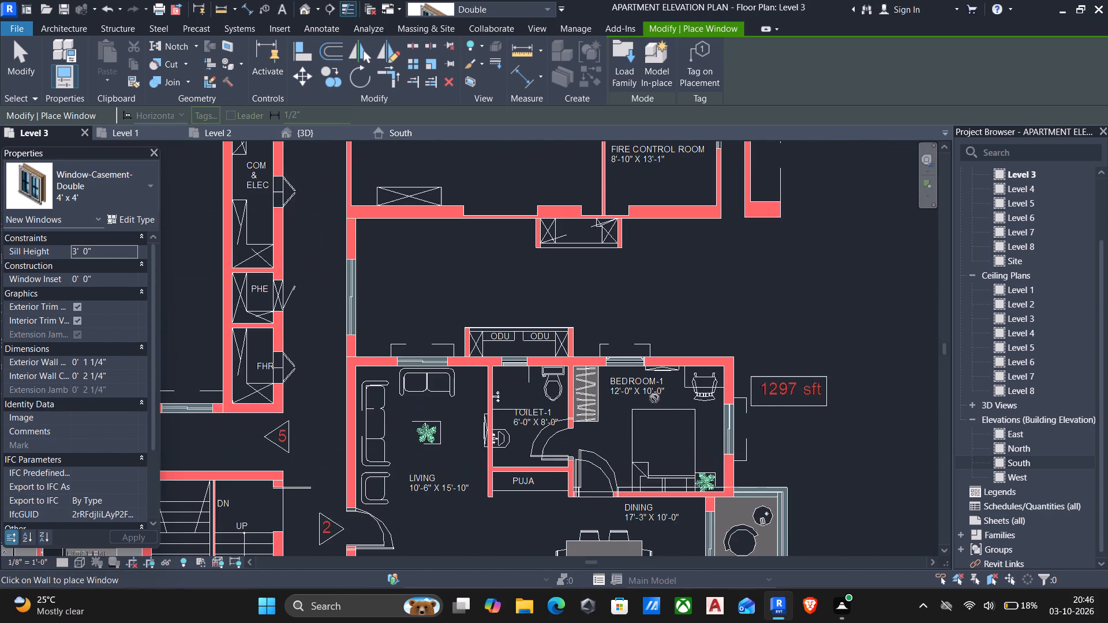
scroll(695, 424, "up", 3)
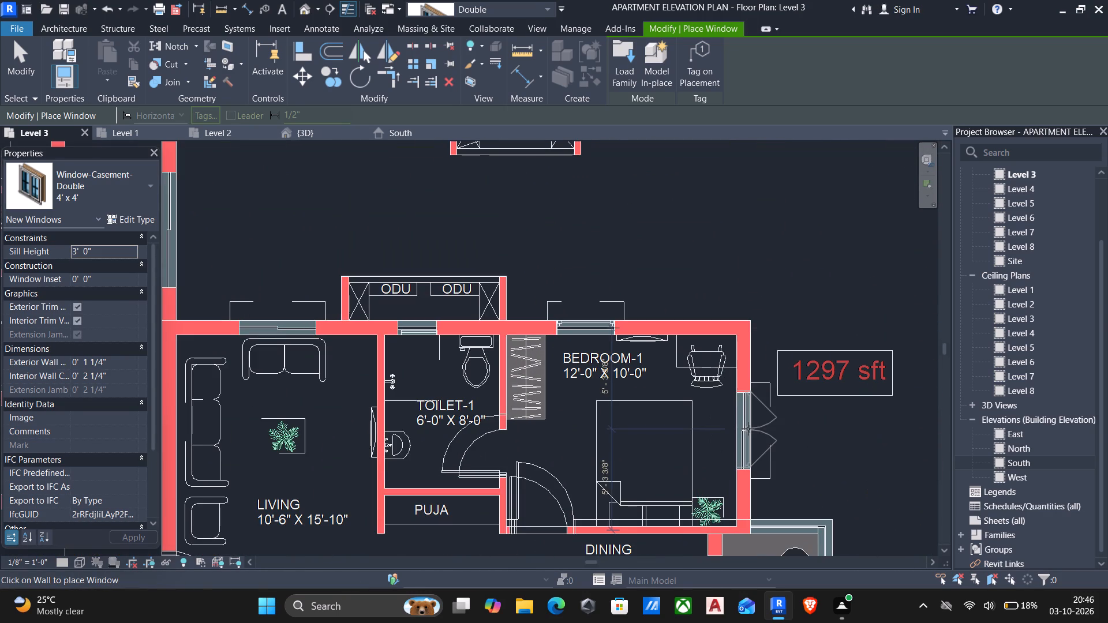
left_click(748, 429)
Place a 4' x 4' double casement window at the drawn opening in the north wall of flat 2's Living room.
scroll(740, 442, "down", 3)
middle_click_drag(736, 455, 751, 377)
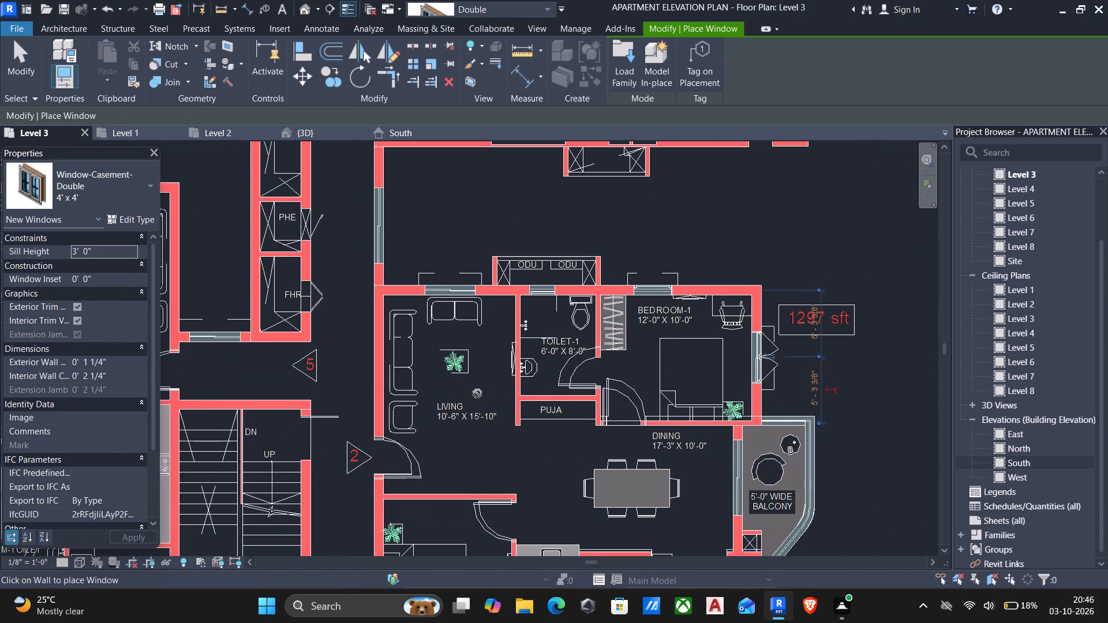
scroll(457, 307, "up", 4)
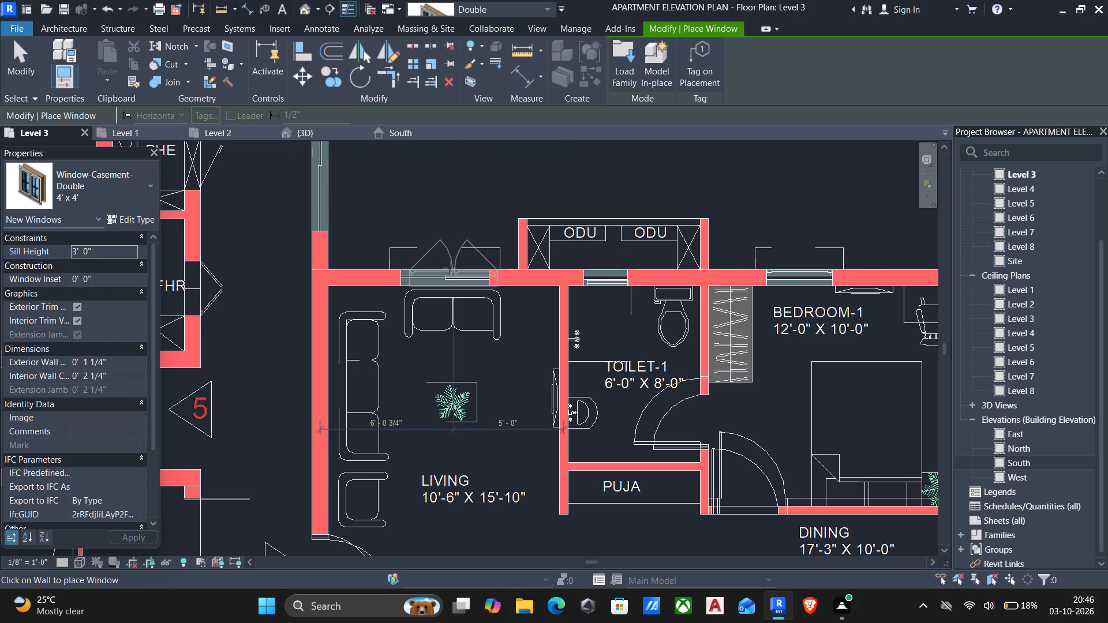
scroll(450, 268, "up", 4)
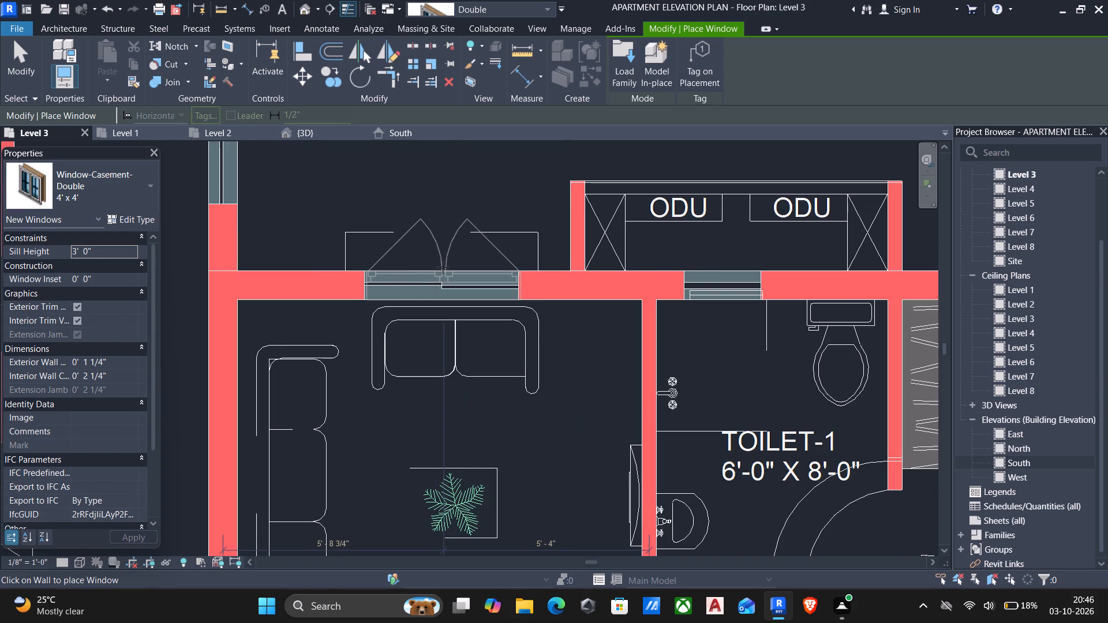
scroll(443, 267, "up", 2)
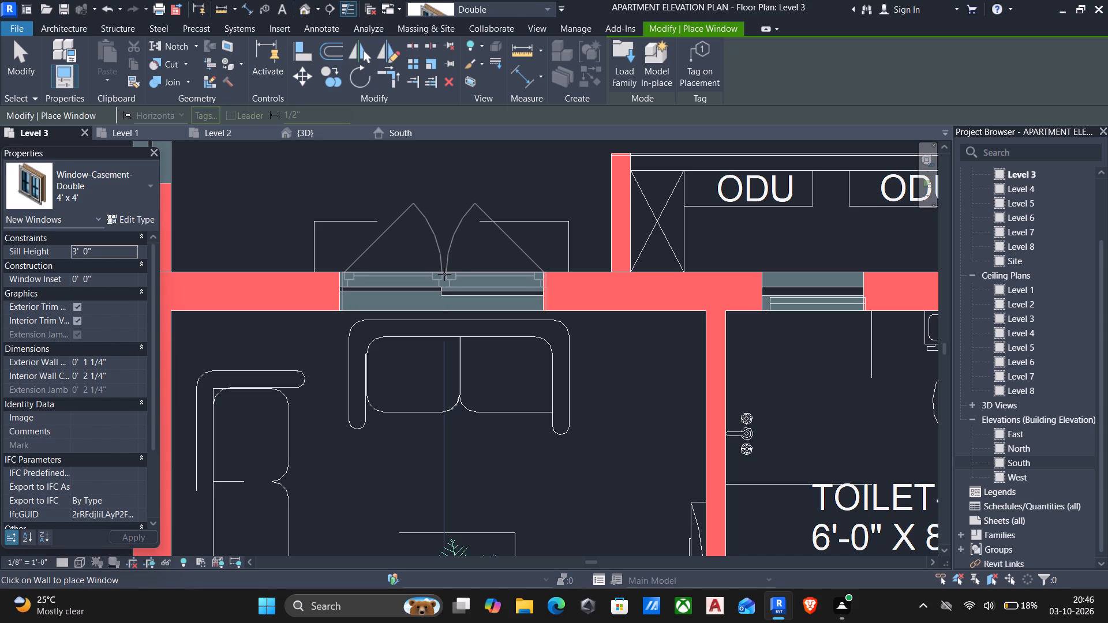
left_click(444, 274)
scroll(441, 287, "down", 3)
scroll(617, 412, "down", 2)
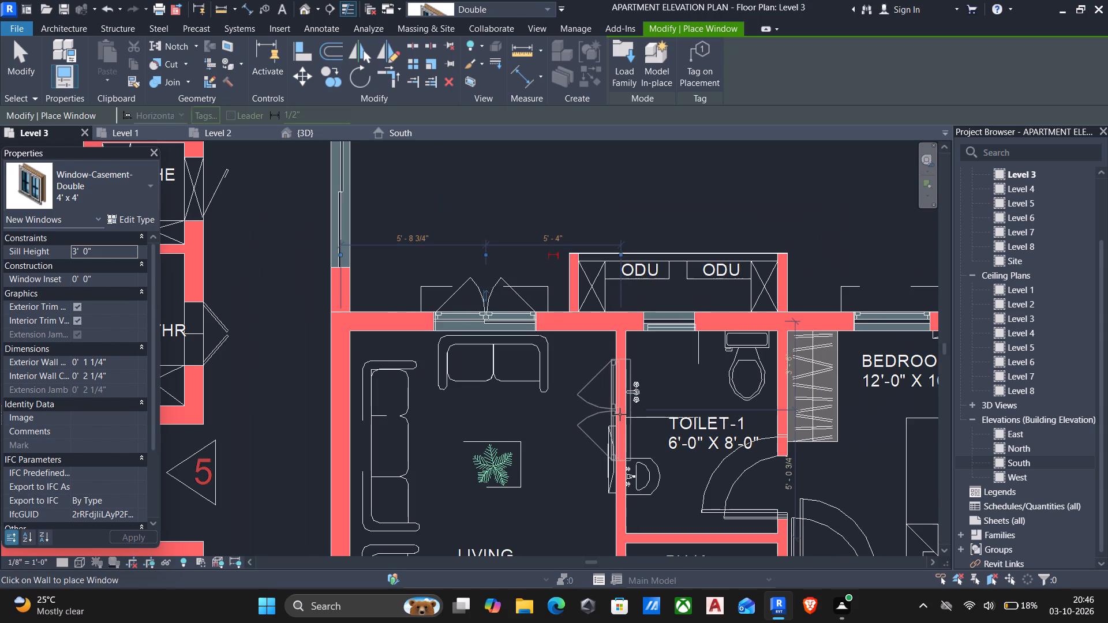
scroll(620, 415, "down", 3)
middle_click_drag(641, 422, 621, 383)
middle_click_drag(619, 383, 483, 281)
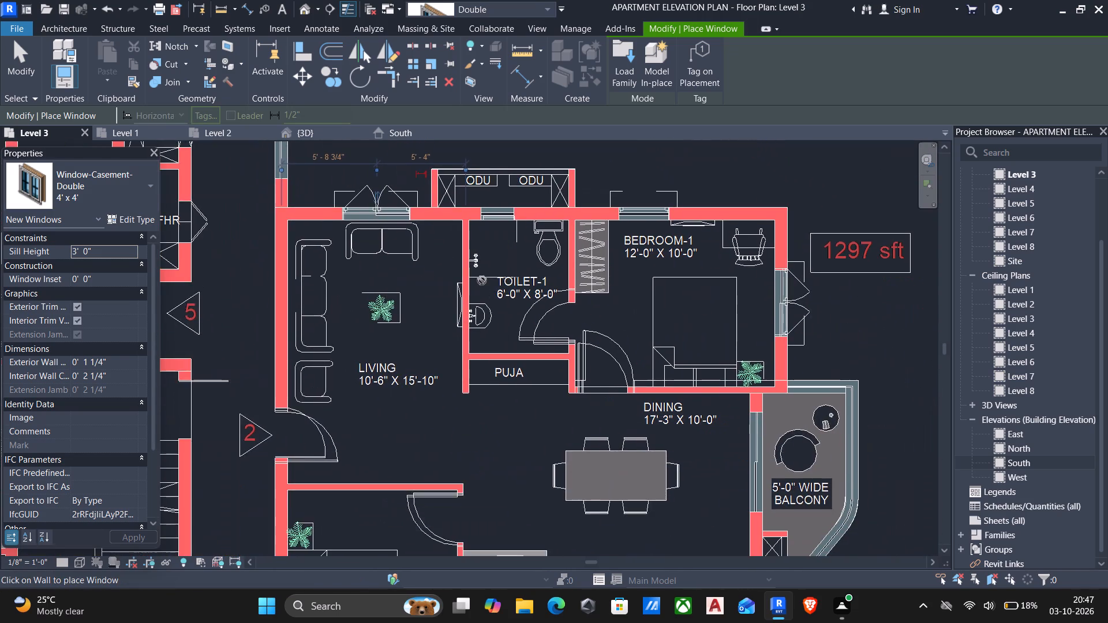
Place 4' x 4' double casement windows at the drawn openings in the south wall of flat 2's Kitchen and Utility.
scroll(493, 301, "down", 3)
middle_click_drag(545, 371, 587, 284)
middle_click_drag(646, 381, 656, 299)
scroll(714, 408, "up", 2)
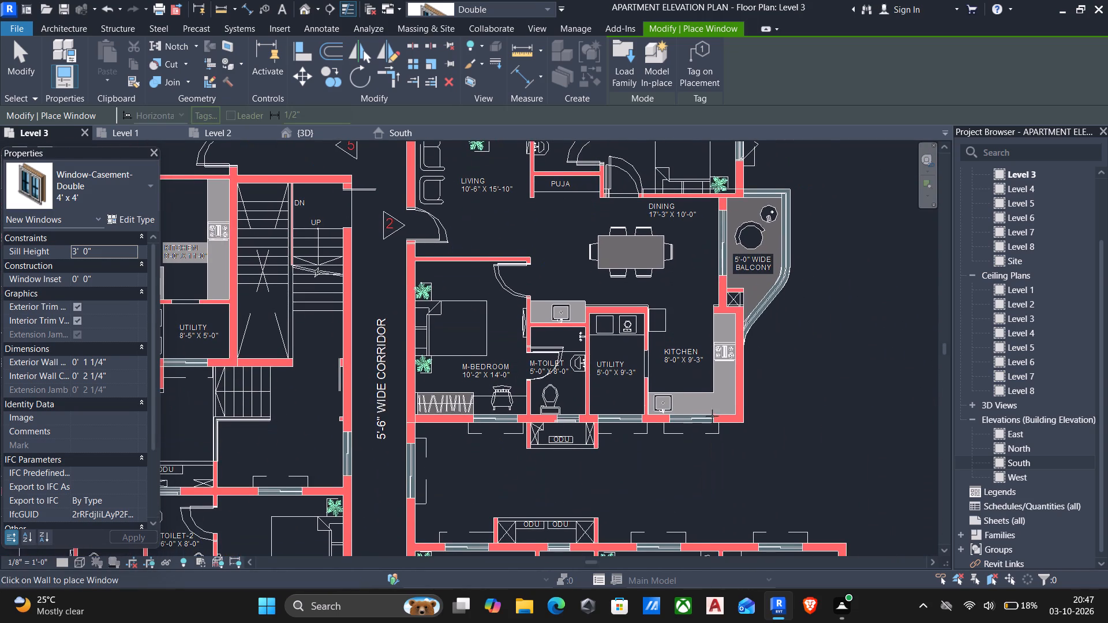
scroll(712, 416, "up", 9)
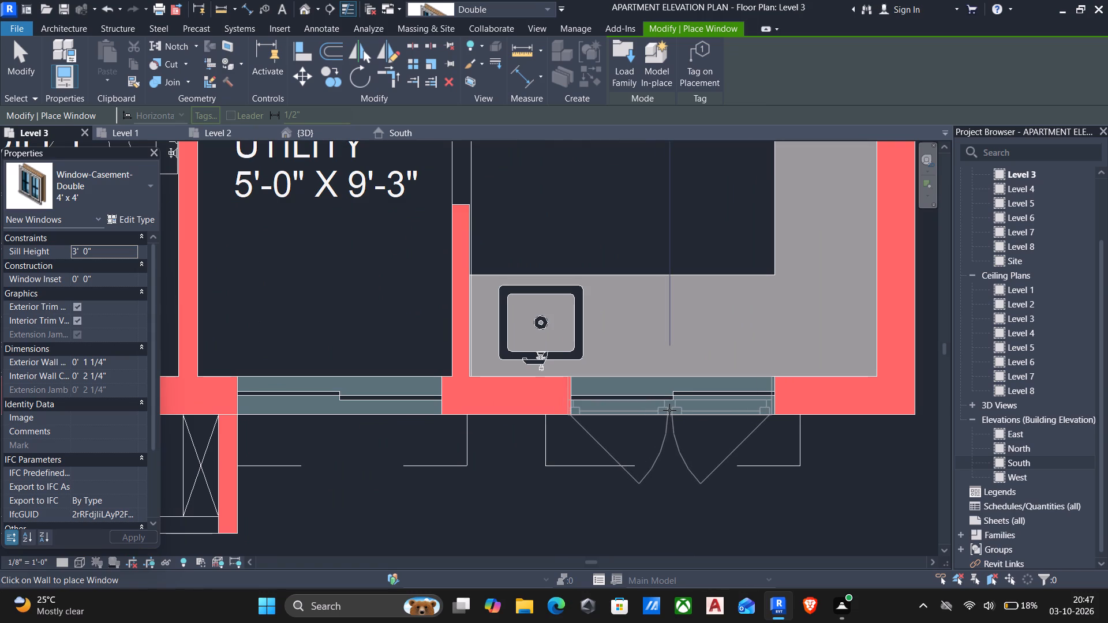
left_click(669, 410)
scroll(670, 420, "down", 4)
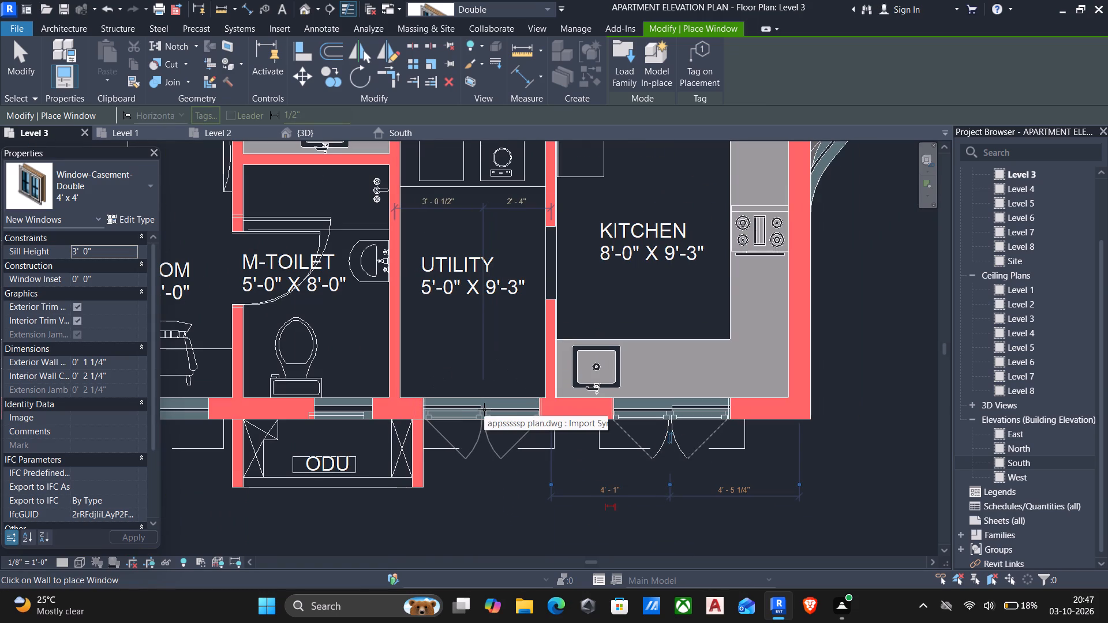
left_click(484, 410)
Place a 4' x 4' double casement window at the drawn opening in the south wall of flat 2's M-Bedroom.
scroll(480, 424, "down", 2)
middle_click_drag(480, 430, 863, 423)
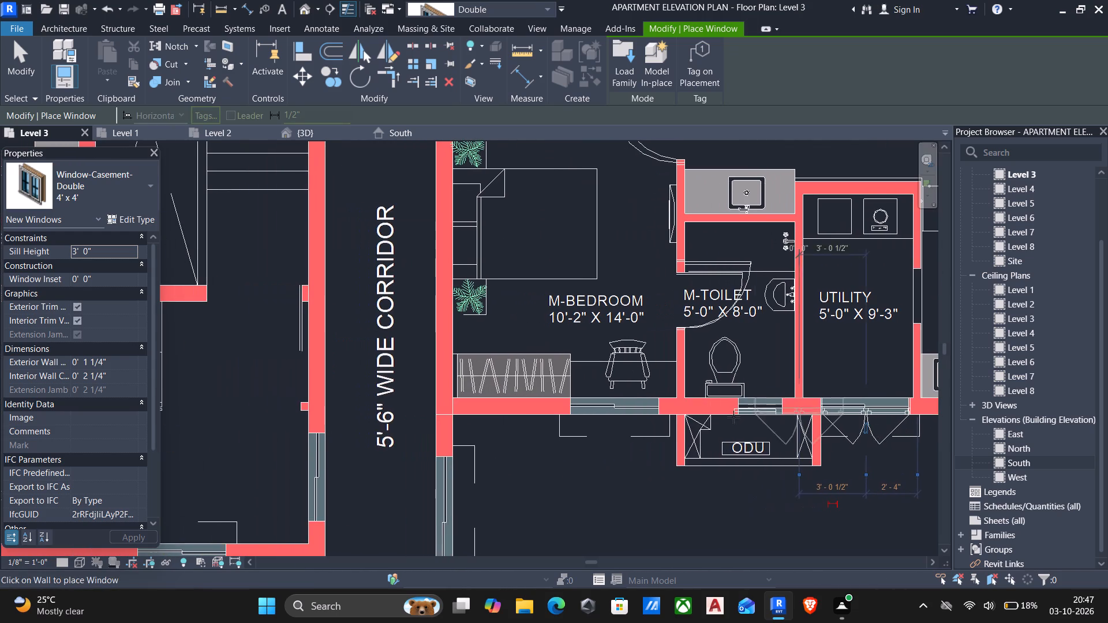
scroll(649, 417, "up", 4)
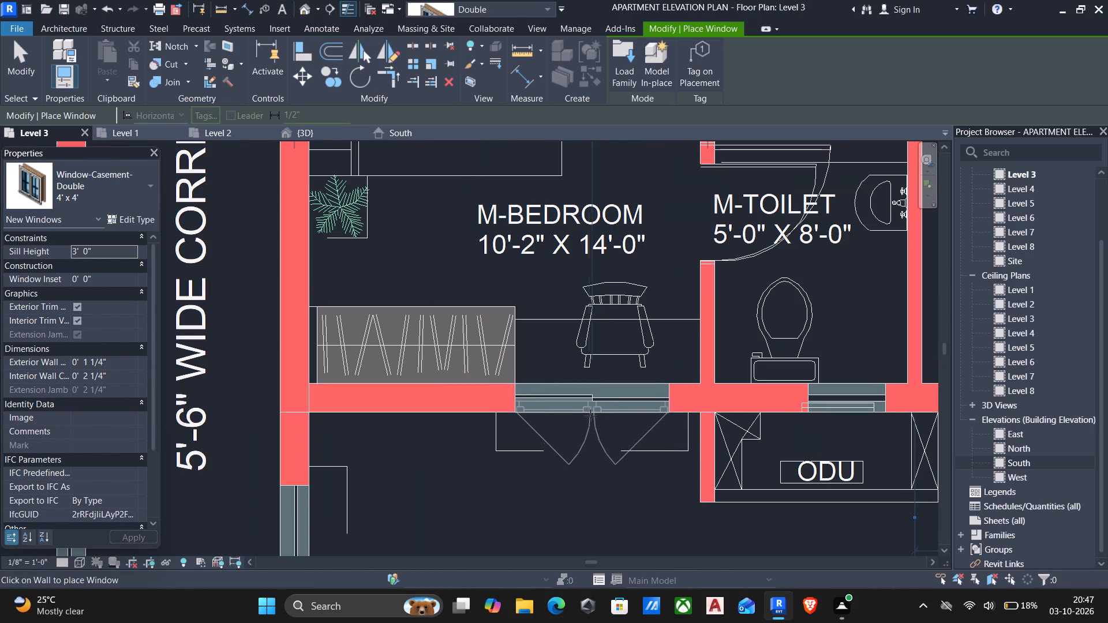
left_click(590, 416)
Place a 4' x 4' double casement window at the drawn opening in the north wall of flat 3's northwest bedroom, beside the corridor.
scroll(590, 431, "down", 4)
middle_click_drag(592, 444, 630, 373)
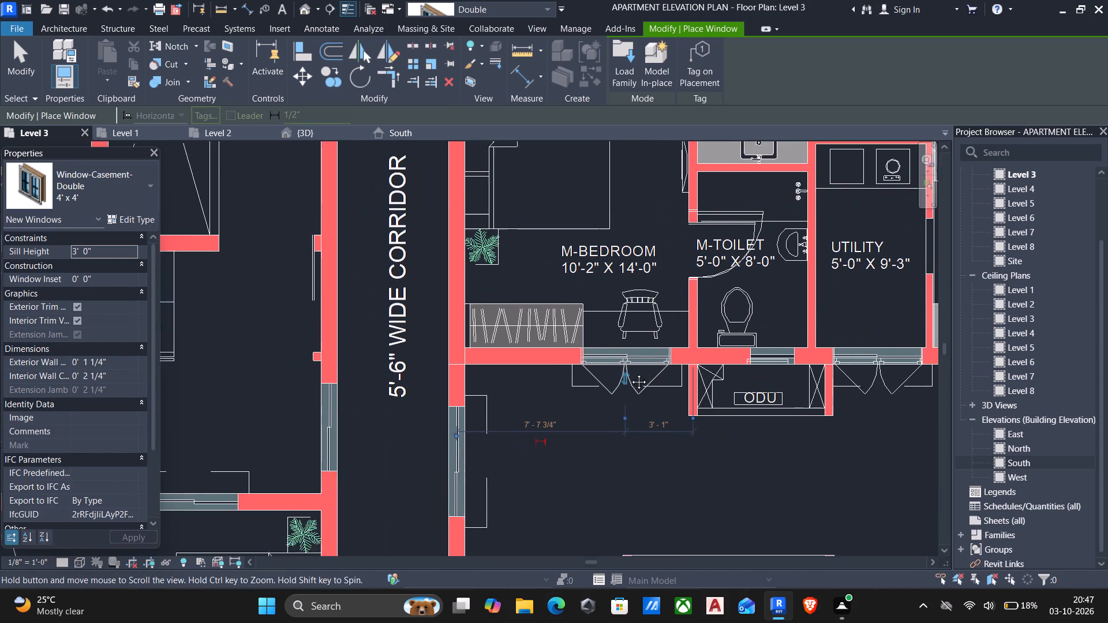
middle_click_drag(630, 373, 630, 372)
scroll(629, 413, "down", 4)
middle_click_drag(630, 438, 648, 372)
scroll(635, 441, "up", 4)
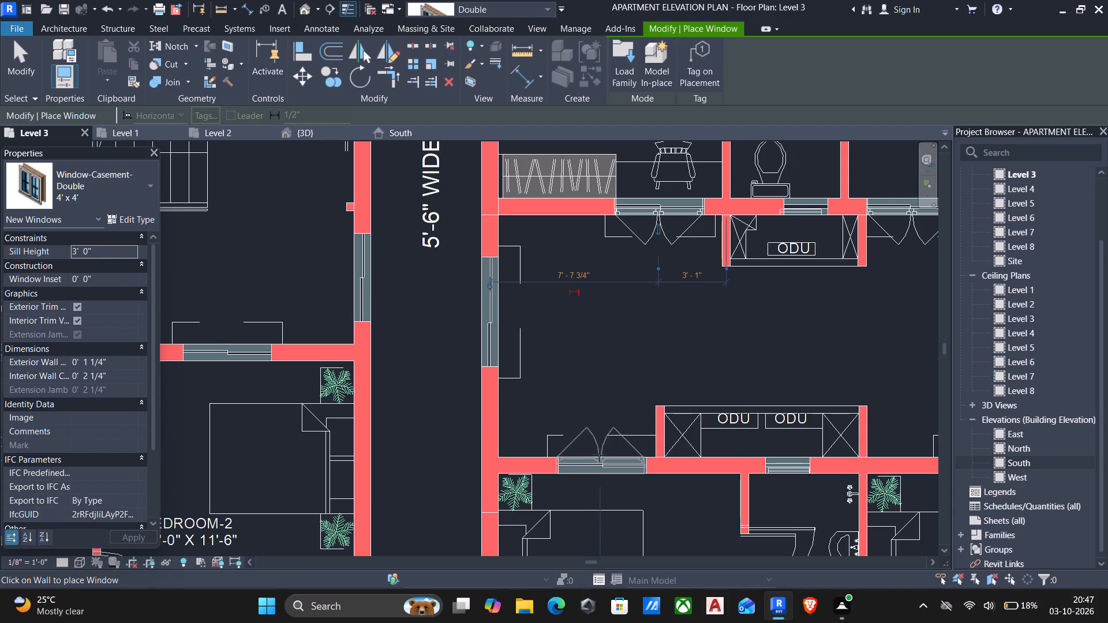
scroll(599, 455, "up", 4)
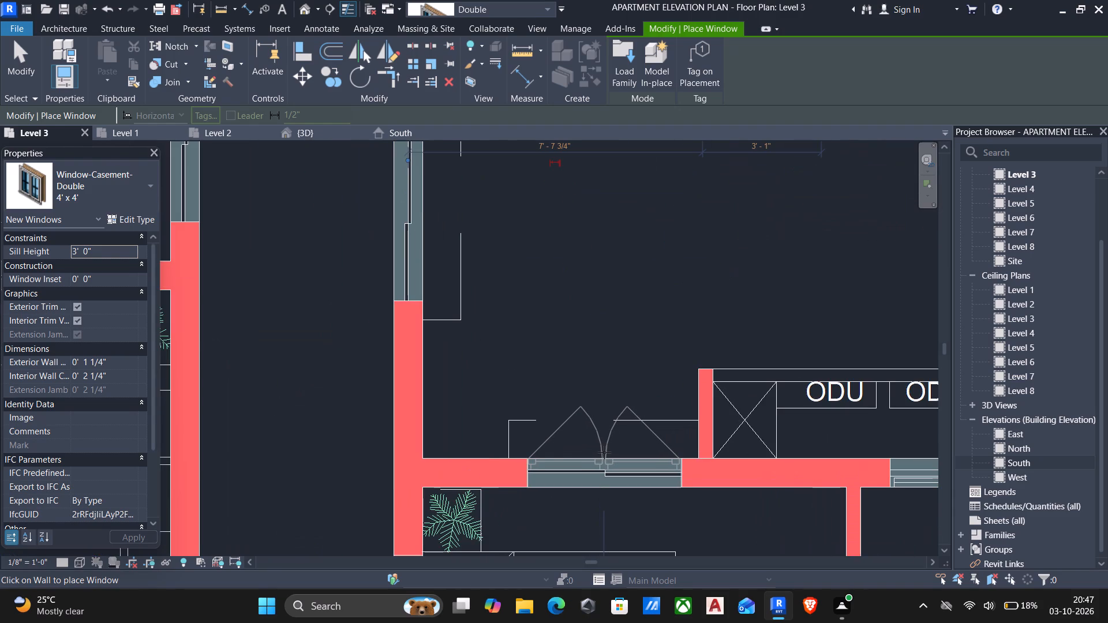
left_click(604, 452)
Place 4' x 4' double casement windows at the drawn openings in the north wall of flat 3's middle and northeast bedrooms.
scroll(604, 452, "down", 4)
middle_click_drag(703, 484, 435, 438)
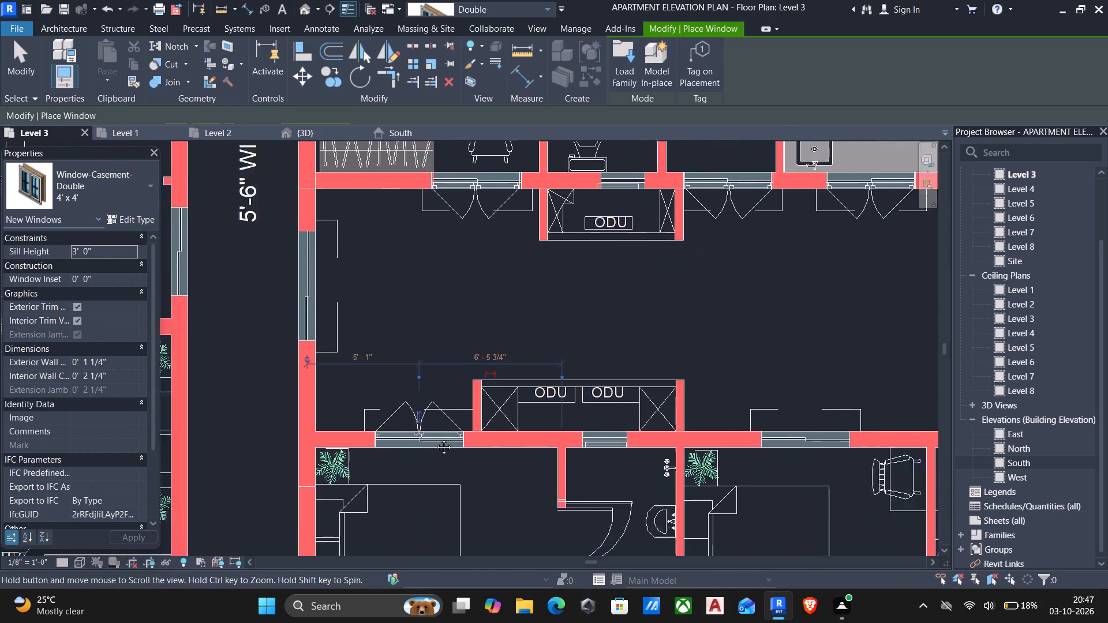
middle_click_drag(435, 438, 361, 421)
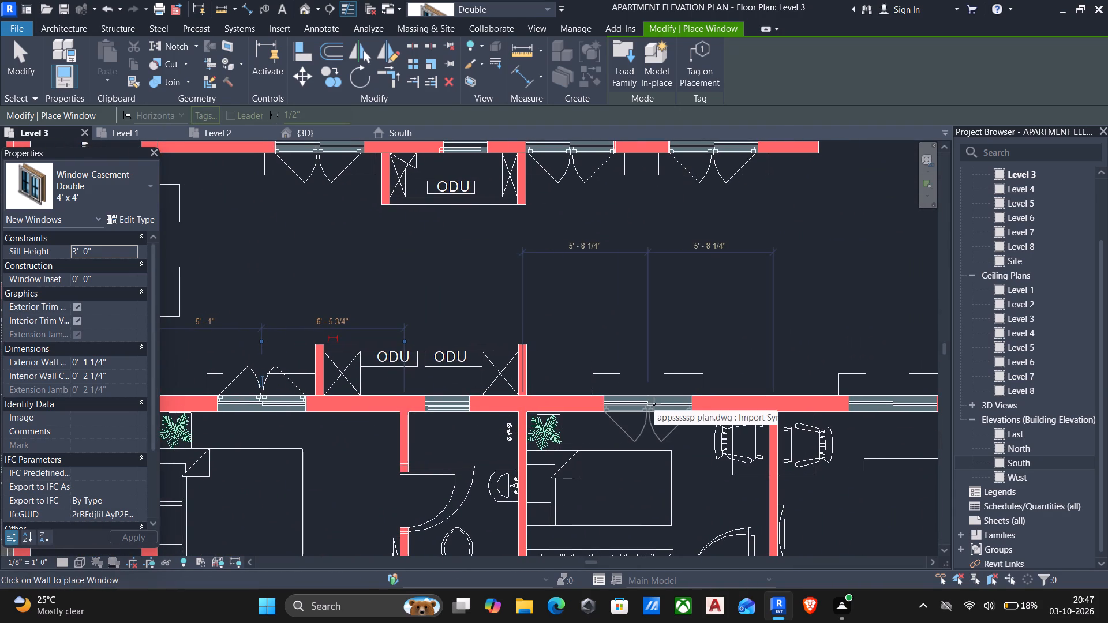
left_click(649, 395)
scroll(671, 403, "down", 1)
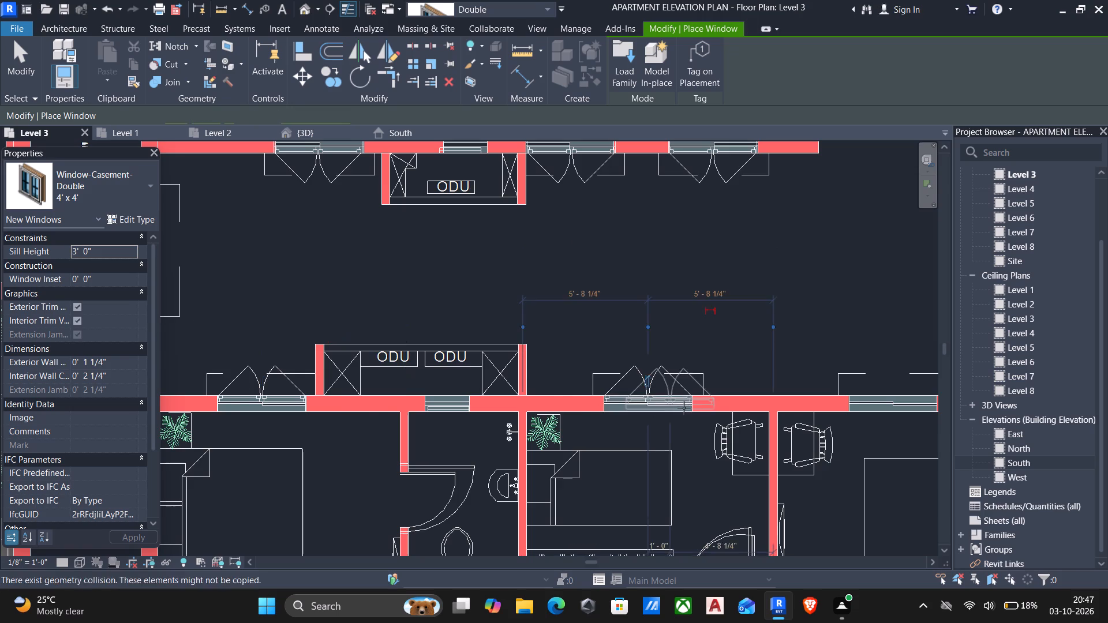
scroll(684, 408, "down", 2)
middle_click_drag(711, 420, 563, 428)
scroll(640, 420, "up", 3)
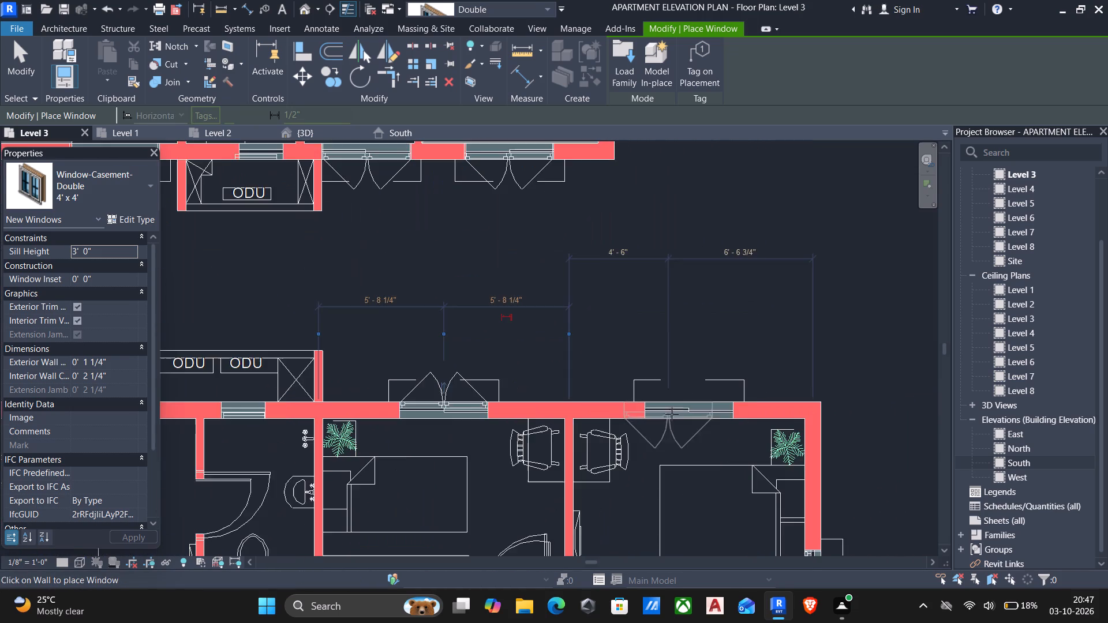
scroll(680, 411, "up", 4)
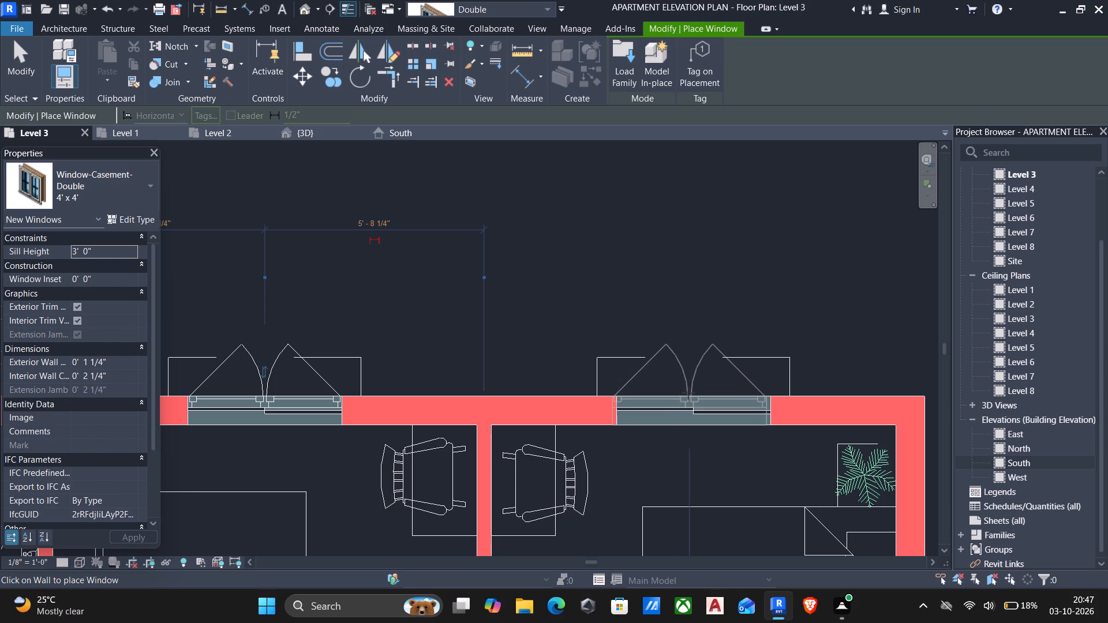
left_click(688, 393)
Place a 4' x 4' double casement window at the drawn opening in the south wall of the utility room below flat 3's kitchen.
scroll(689, 407, "down", 3)
middle_click_drag(691, 426, 694, 410)
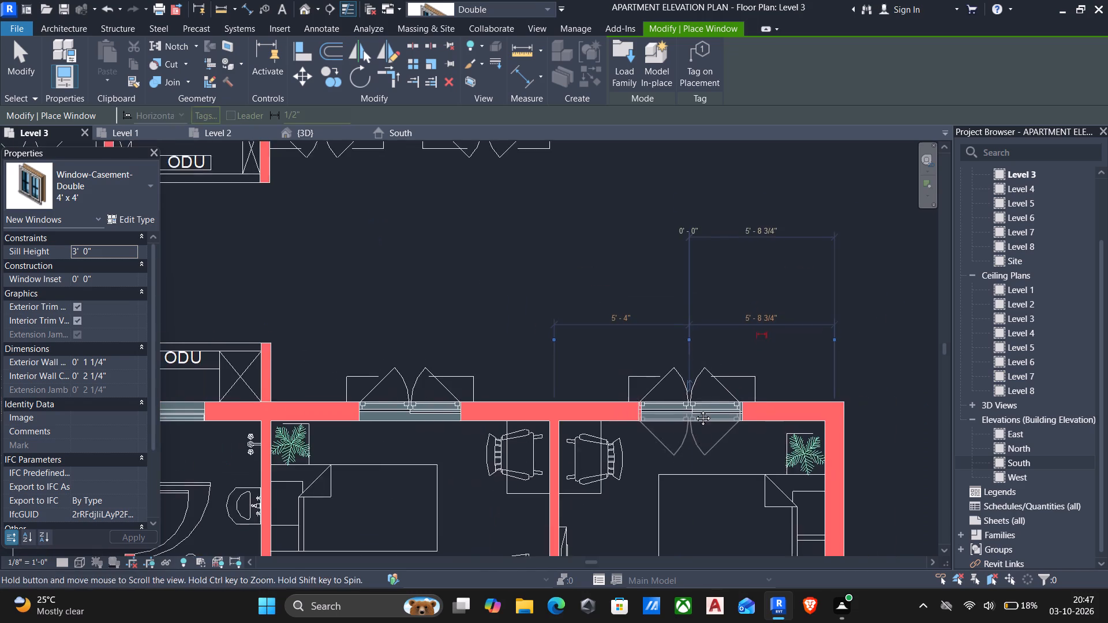
middle_click_drag(694, 410, 706, 370)
middle_click_drag(745, 433, 729, 355)
scroll(729, 354, "down", 2)
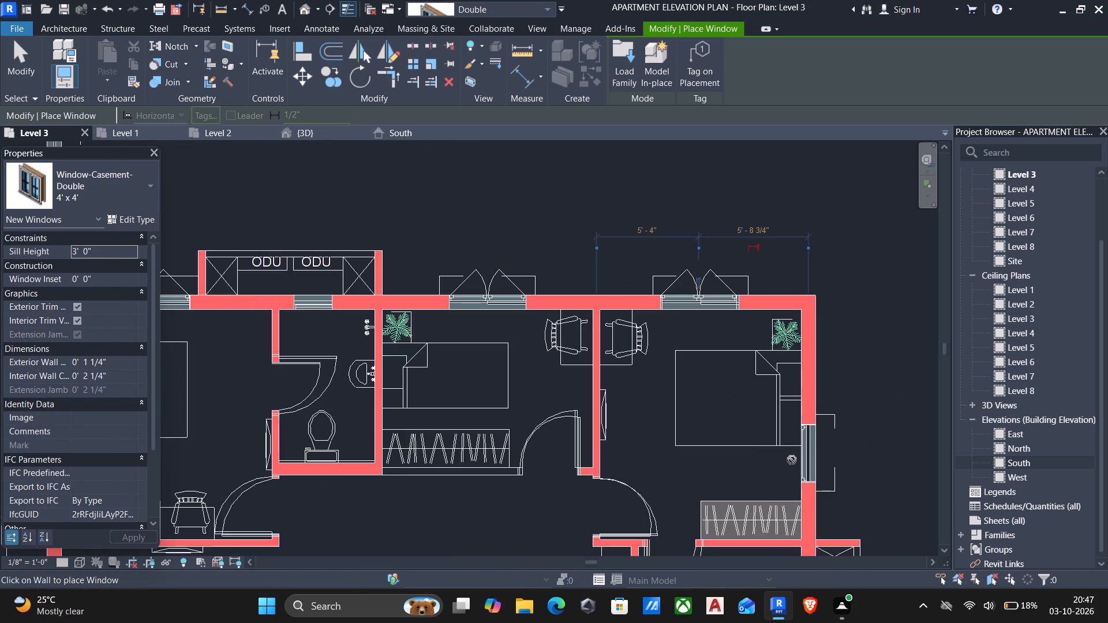
scroll(792, 460, "up", 3)
scroll(796, 468, "down", 1)
middle_click_drag(795, 475, 720, 352)
scroll(726, 447, "down", 2)
middle_click_drag(731, 460, 731, 360)
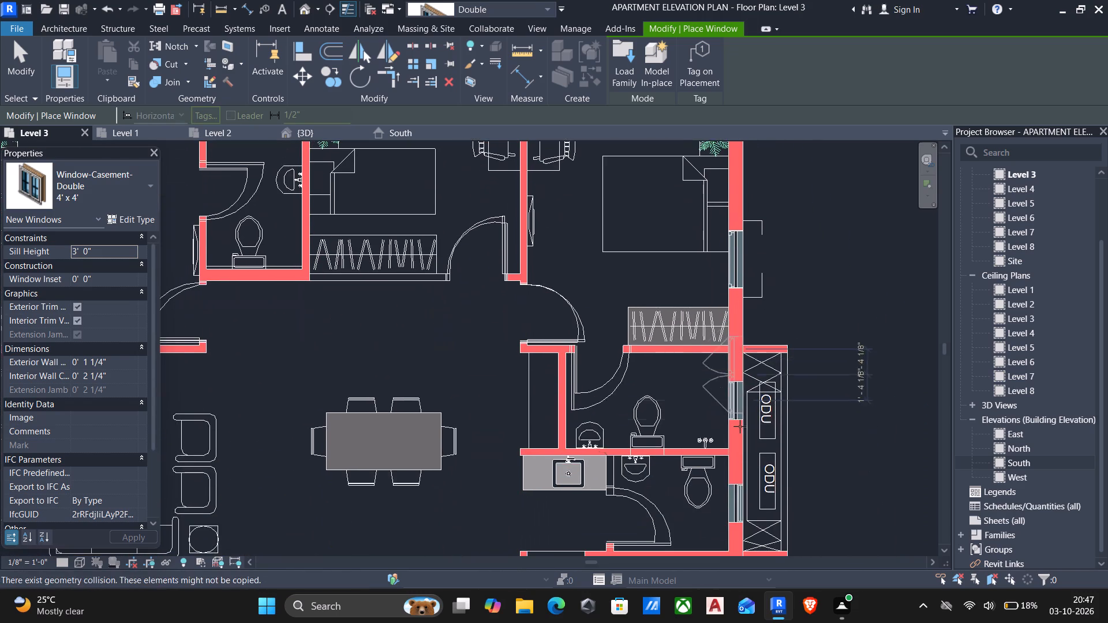
middle_click_drag(743, 436, 740, 354)
middle_click_drag(719, 505, 697, 367)
scroll(673, 403, "down", 1)
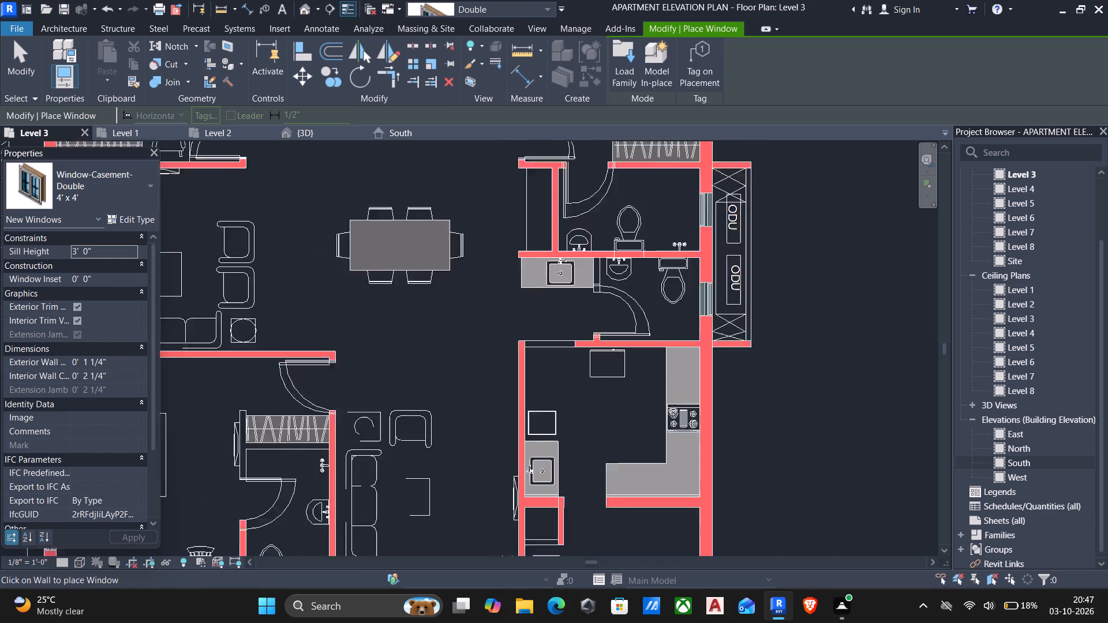
scroll(673, 412, "down", 2)
middle_click_drag(672, 430, 682, 329)
scroll(639, 454, "up", 4)
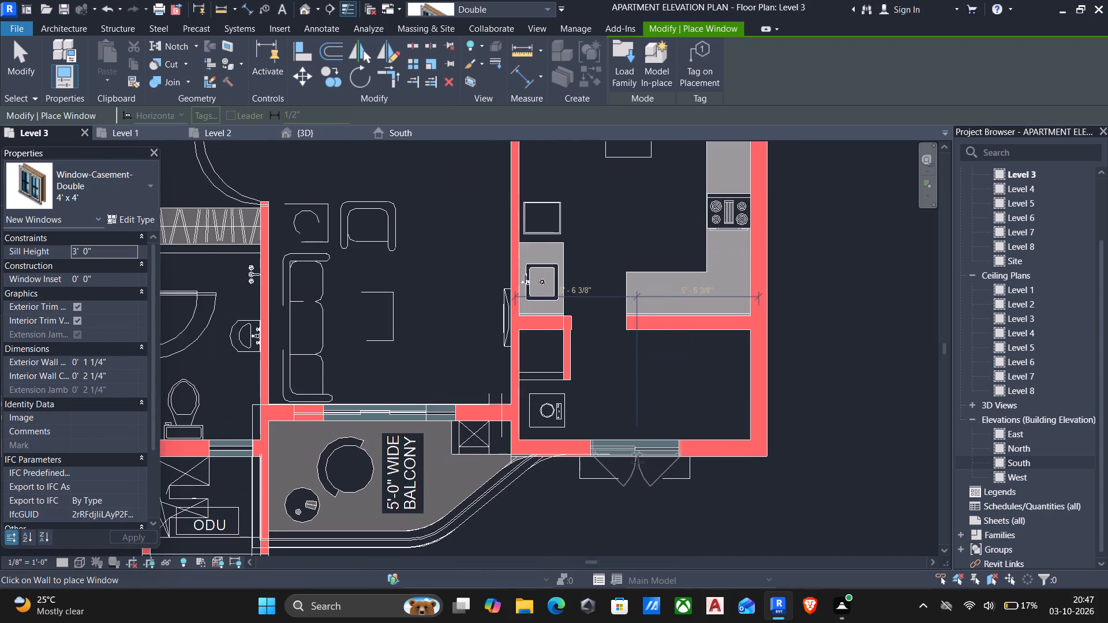
scroll(637, 463, "up", 4)
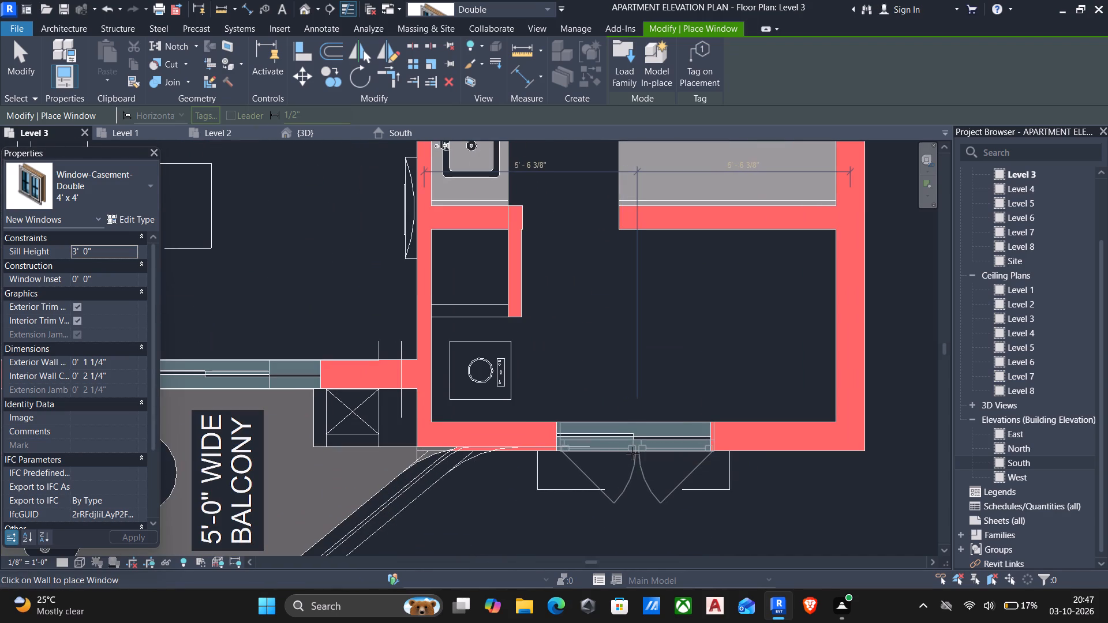
left_click(636, 453)
Place a 4' x 4' double casement window at the drawn opening in the south wall of flat 3's southwest bedroom.
scroll(619, 466, "down", 3)
middle_click_drag(609, 489, 862, 385)
middle_click_drag(559, 457, 749, 446)
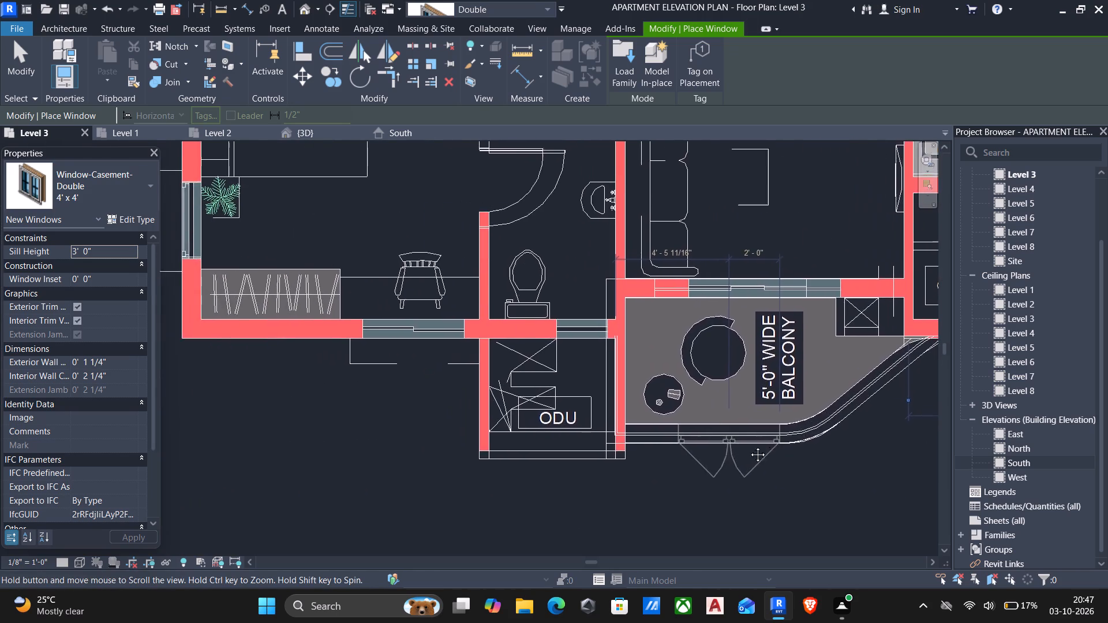
middle_click_drag(749, 446, 915, 476)
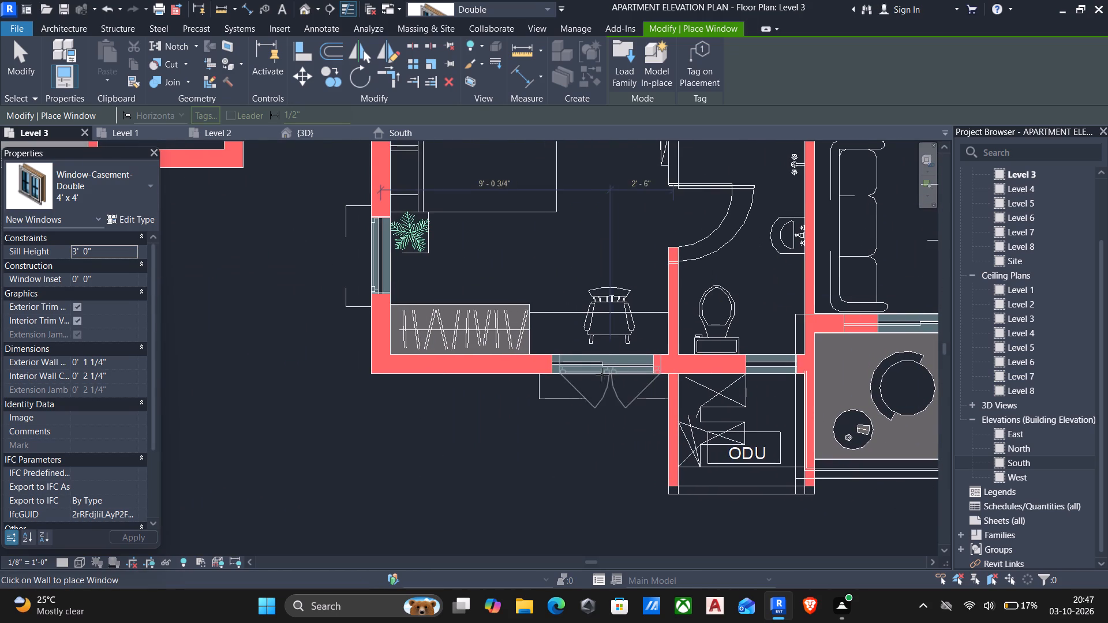
scroll(604, 374, "up", 4)
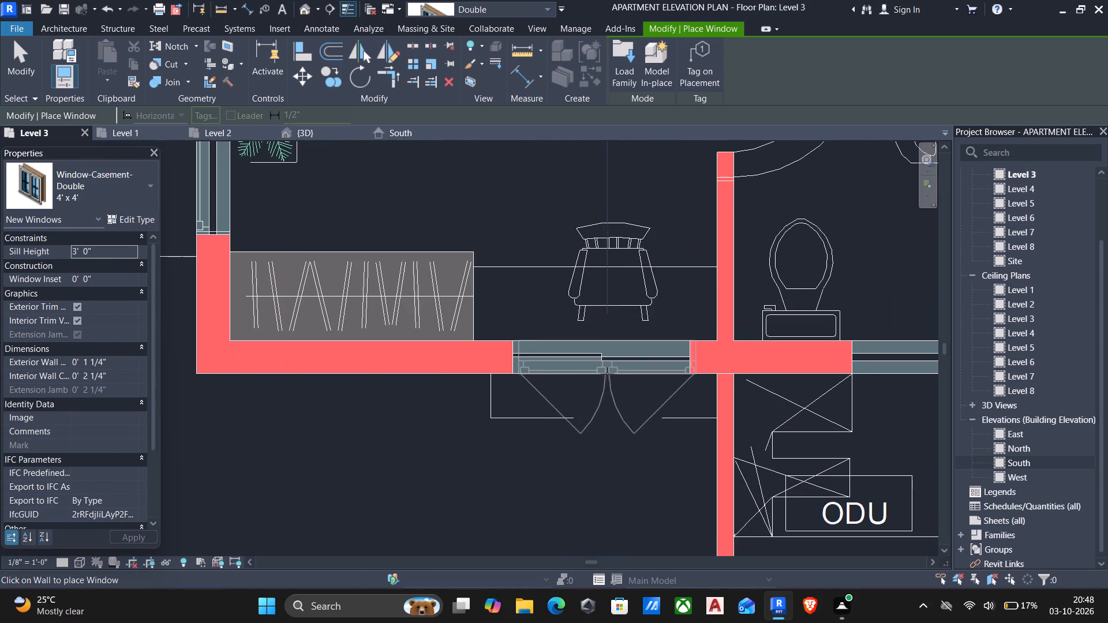
left_click(600, 376)
Place 4' x 4' double casement windows at the drawn openings in the east wall of flat 4's Utility and the south wall of its Kitchen.
scroll(575, 391, "down", 2)
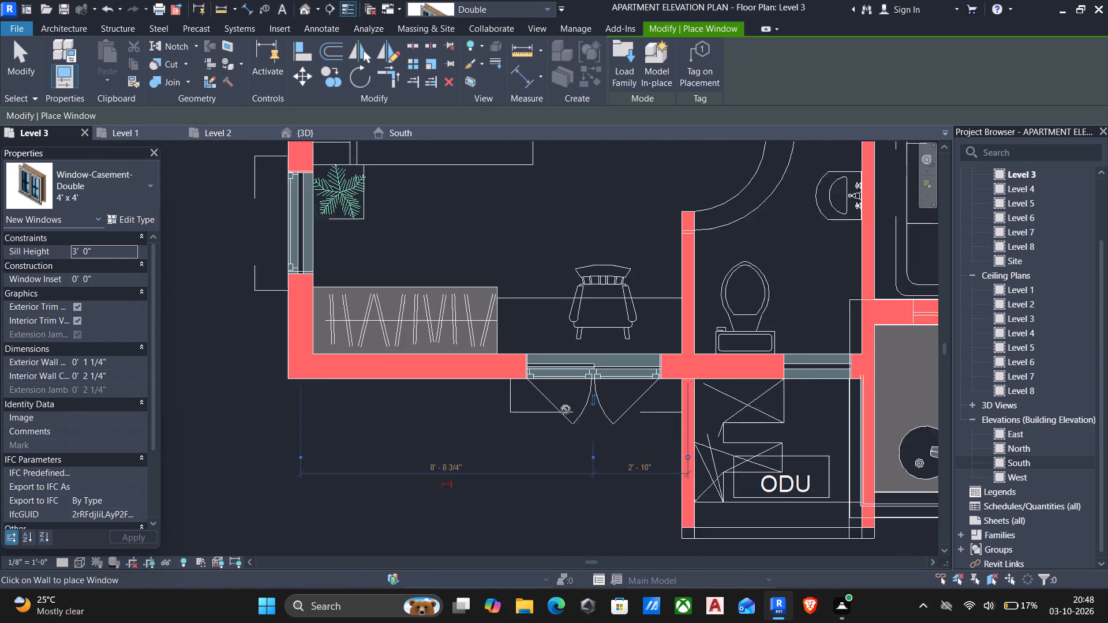
scroll(566, 410, "down", 1)
middle_click_drag(566, 410, 735, 520)
middle_click_drag(645, 436, 789, 537)
scroll(746, 476, "down", 2)
middle_click_drag(729, 469, 805, 548)
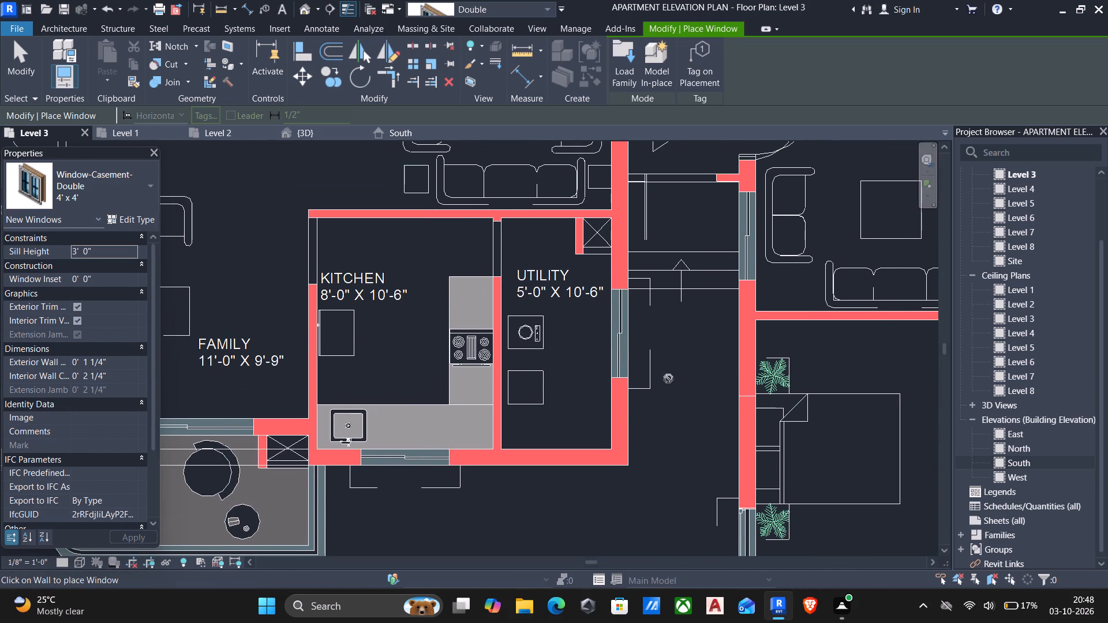
left_click(629, 334)
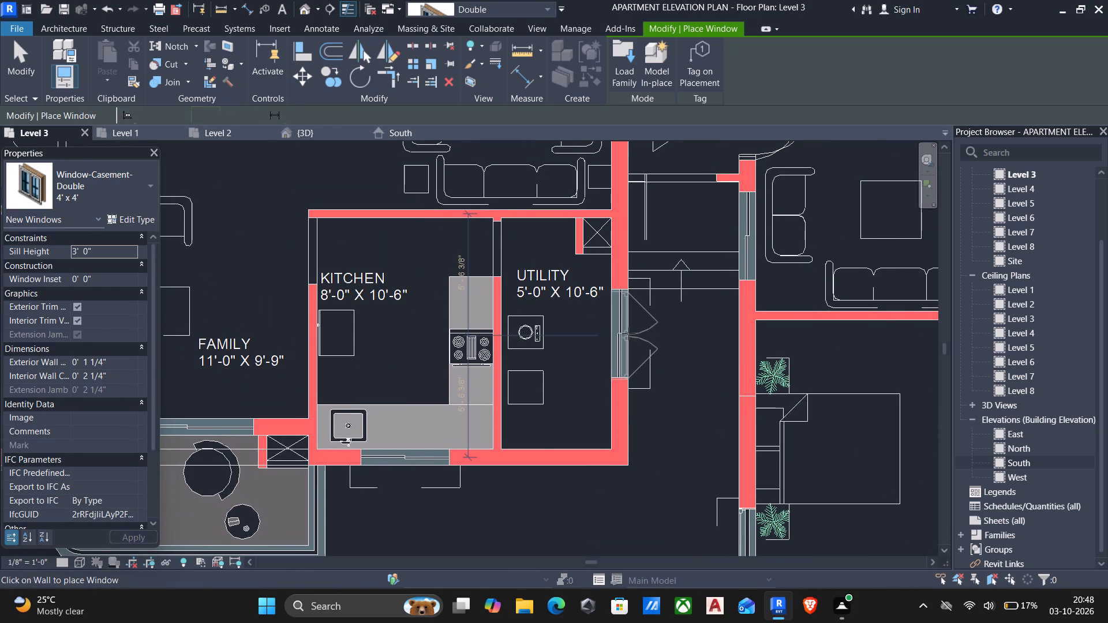
middle_click_drag(585, 445, 735, 369)
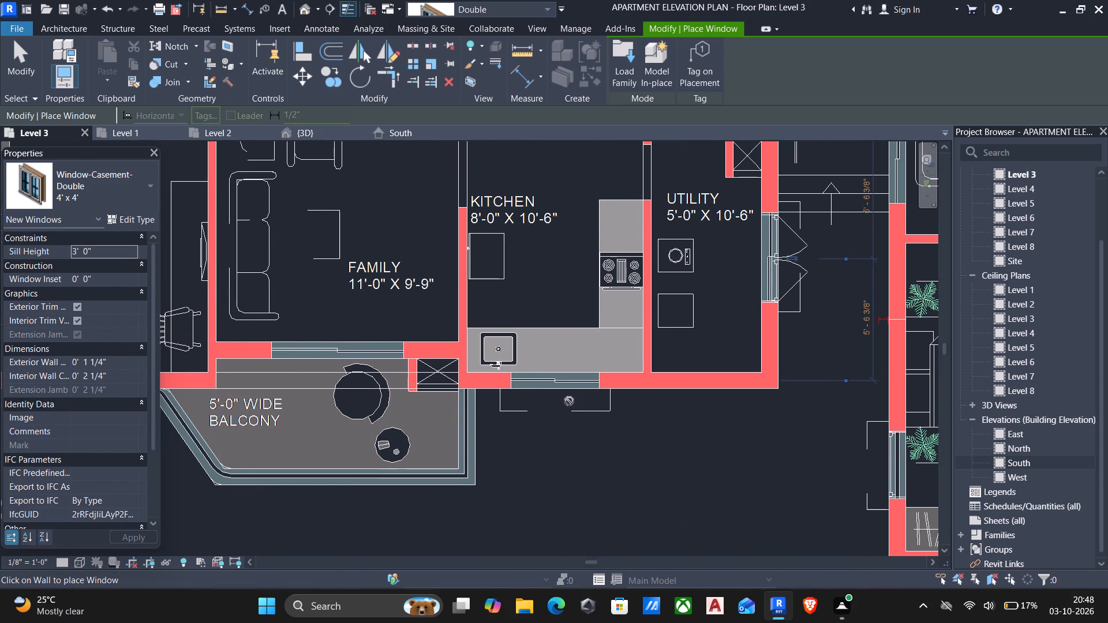
left_click(560, 393)
Place a 4' x 4' double casement window at the drawn opening in the south wall of flat 4's M-Bedroom.
scroll(554, 418, "down", 2)
middle_click_drag(563, 435, 565, 437)
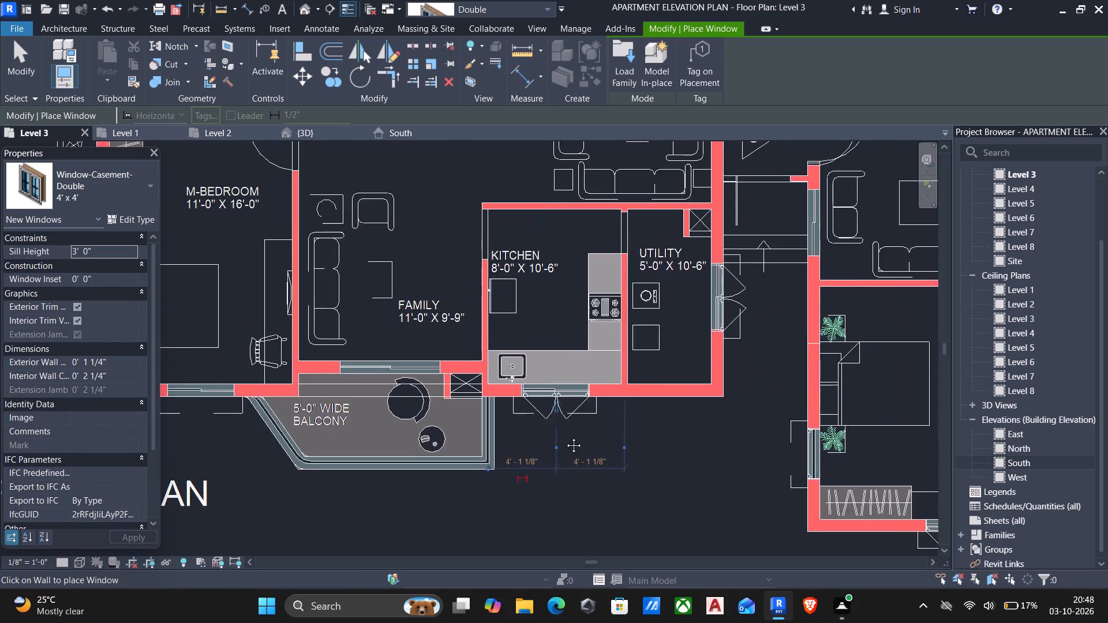
middle_click_drag(565, 437, 889, 416)
scroll(536, 386, "up", 2)
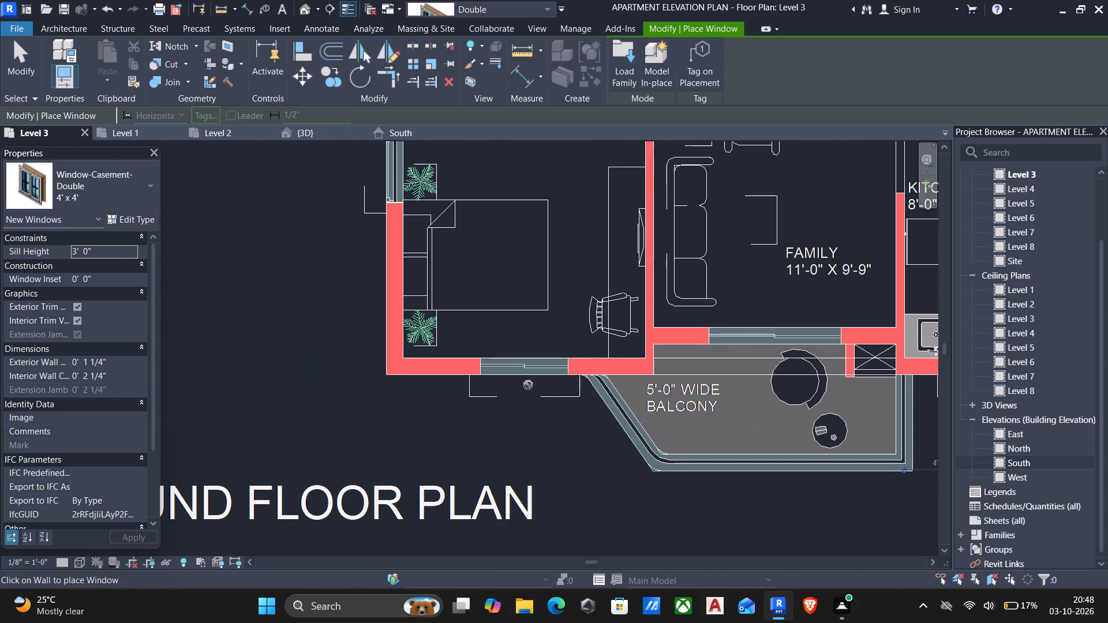
left_click(518, 378)
Place 4' x 4' double casement windows at the drawn openings in the north wall of flat 4's Bedroom-2 and Bedroom-1.
middle_click_drag(519, 397, 632, 545)
middle_click_drag(511, 356, 534, 492)
middle_click_drag(537, 382, 541, 444)
scroll(541, 444, "down", 2)
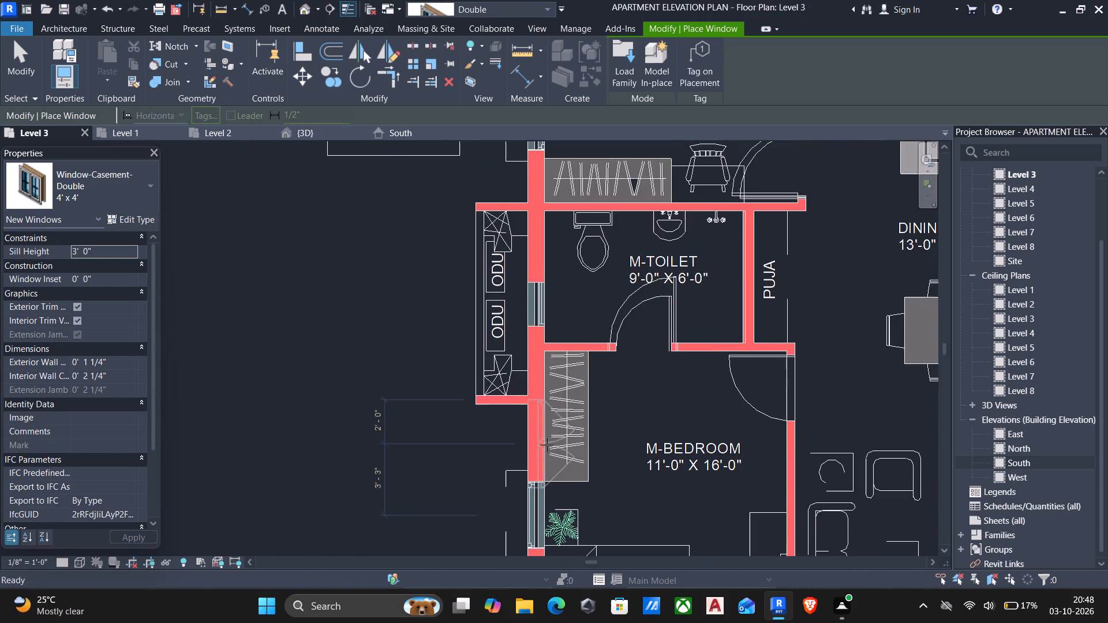
scroll(547, 445, "down", 1)
middle_click_drag(643, 392, 454, 404)
scroll(452, 404, "down", 1)
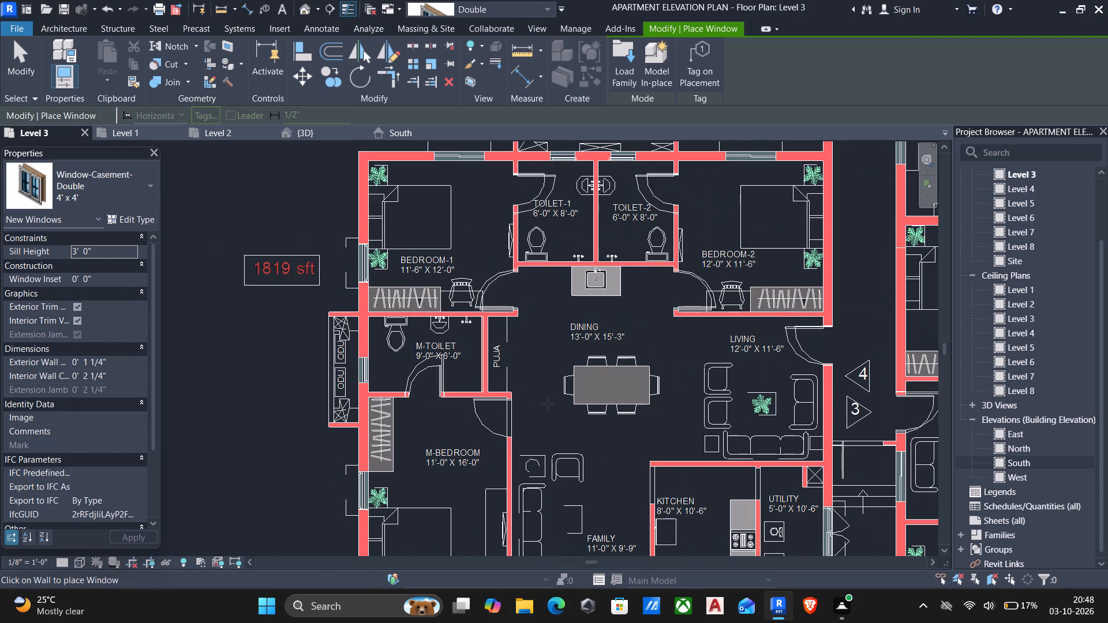
middle_click_drag(609, 395, 696, 448)
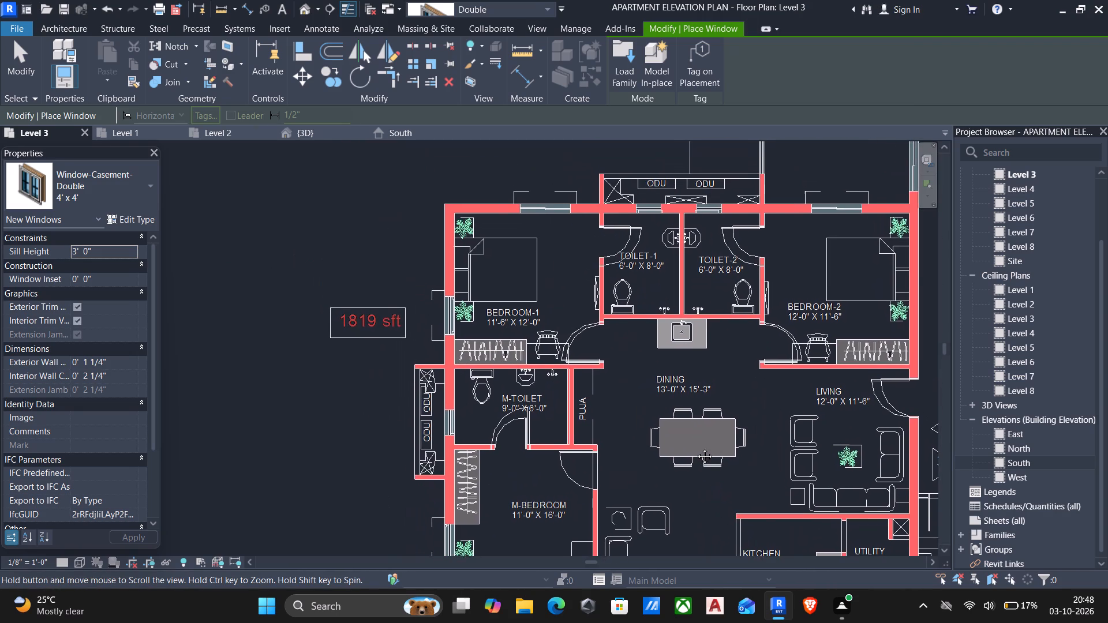
middle_click_drag(696, 448, 686, 406)
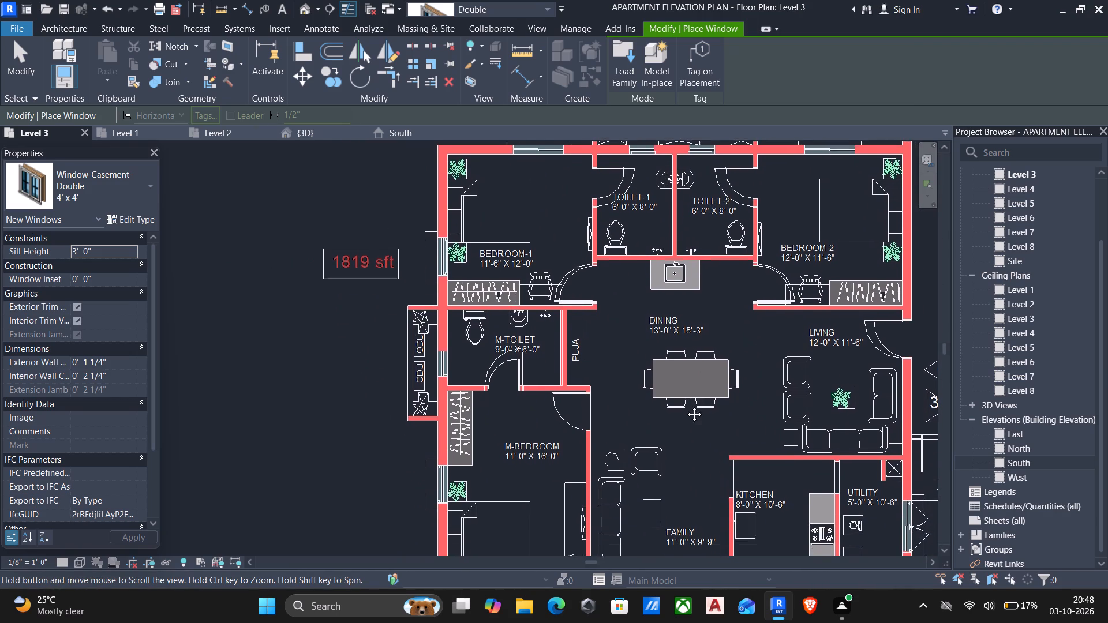
middle_click_drag(686, 406, 640, 498)
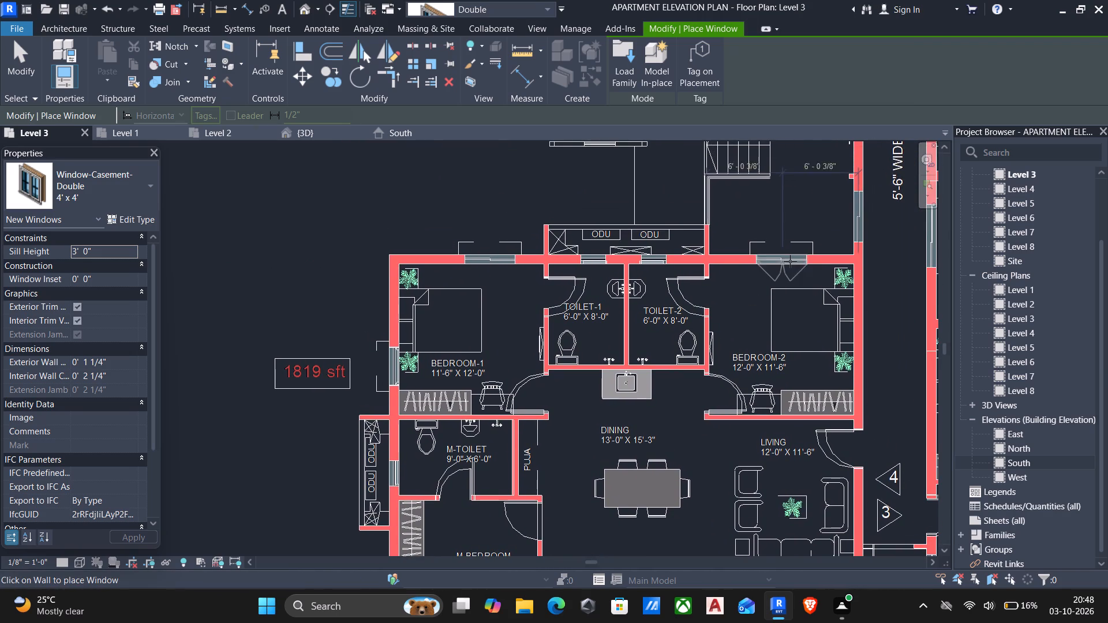
left_click(782, 256)
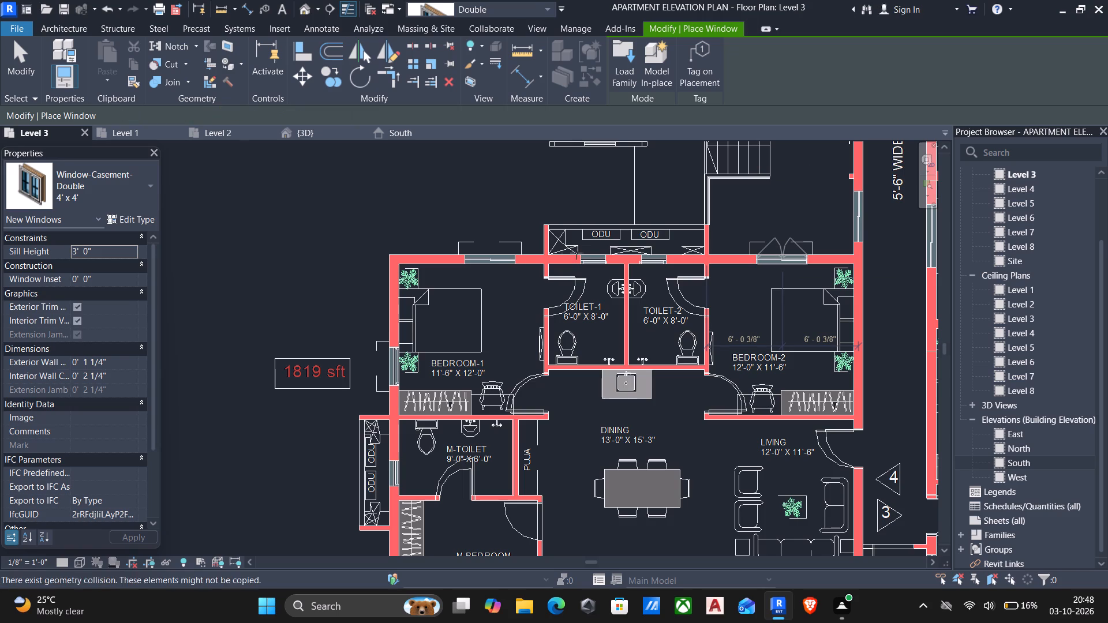
scroll(493, 257, "up", 4)
left_click(487, 256)
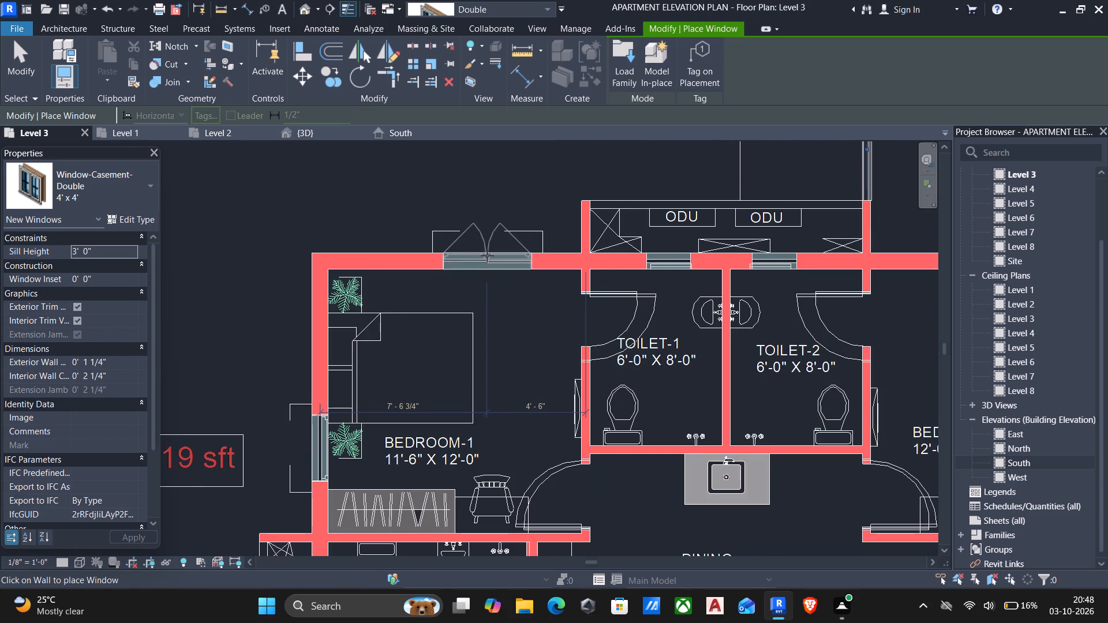
Place a 4' x 4' double casement window at the drawn opening in the 5'-6" corridor's west wall, just north of flat 4's Bedroom-2.
middle_click_drag(488, 261, 454, 378)
scroll(488, 301, "down", 1)
scroll(454, 378, "down", 3)
middle_click_drag(709, 329, 624, 347)
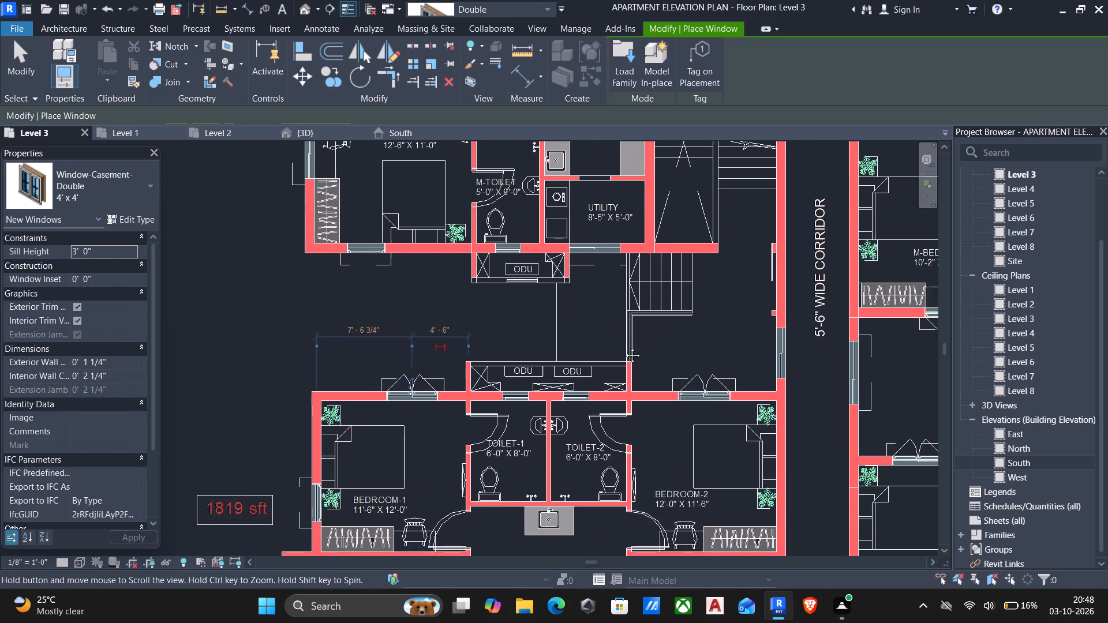
middle_click_drag(624, 347, 608, 346)
scroll(731, 359, "up", 3)
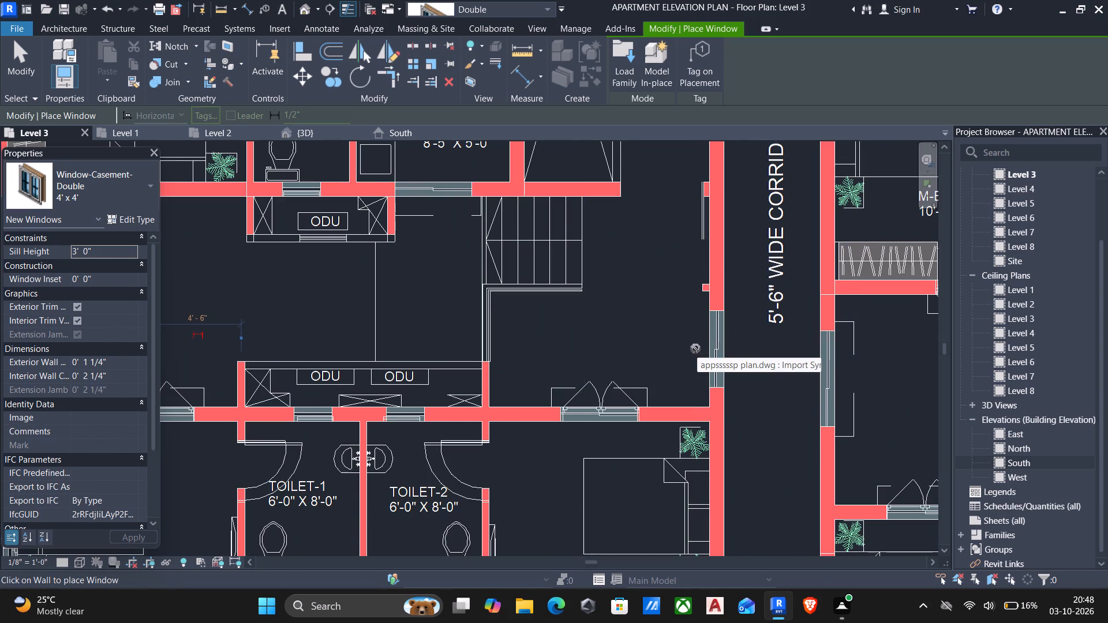
scroll(708, 336, "up", 4)
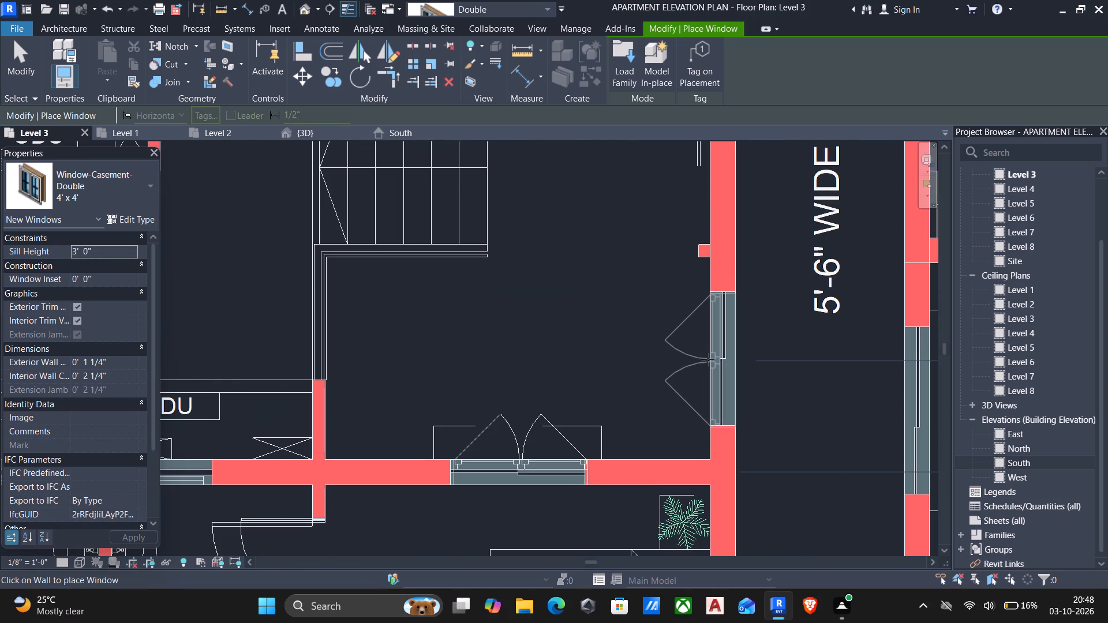
left_click(708, 359)
Place a 4' x 4' double casement window at the drawn opening in the south wall of flat 5's Utility.
scroll(704, 367, "down", 4)
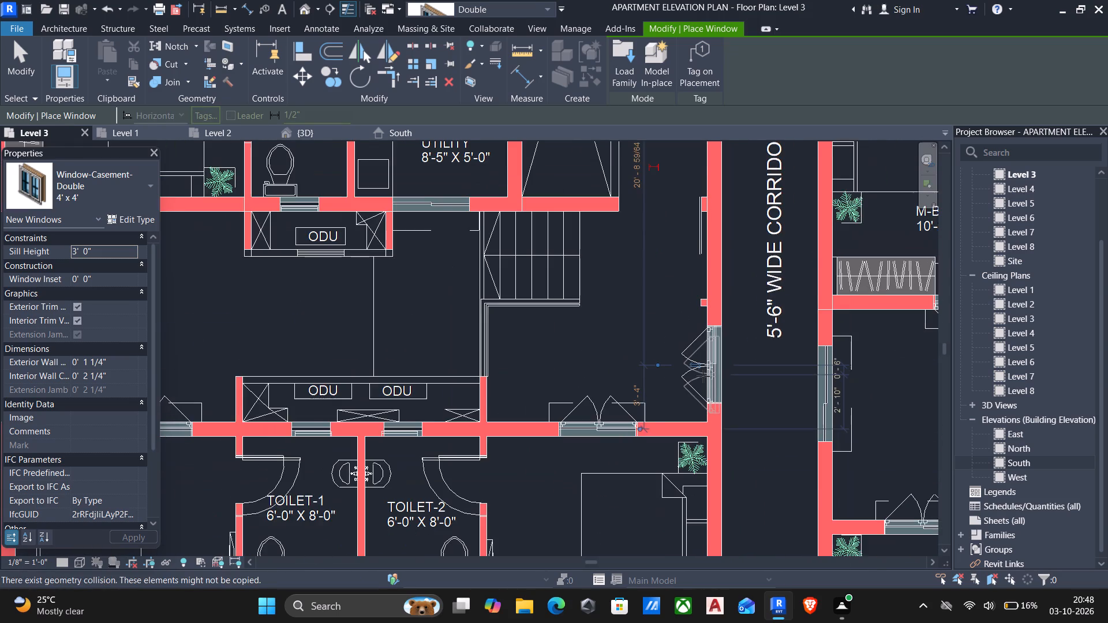
scroll(703, 376, "down", 2)
middle_click_drag(541, 355, 742, 416)
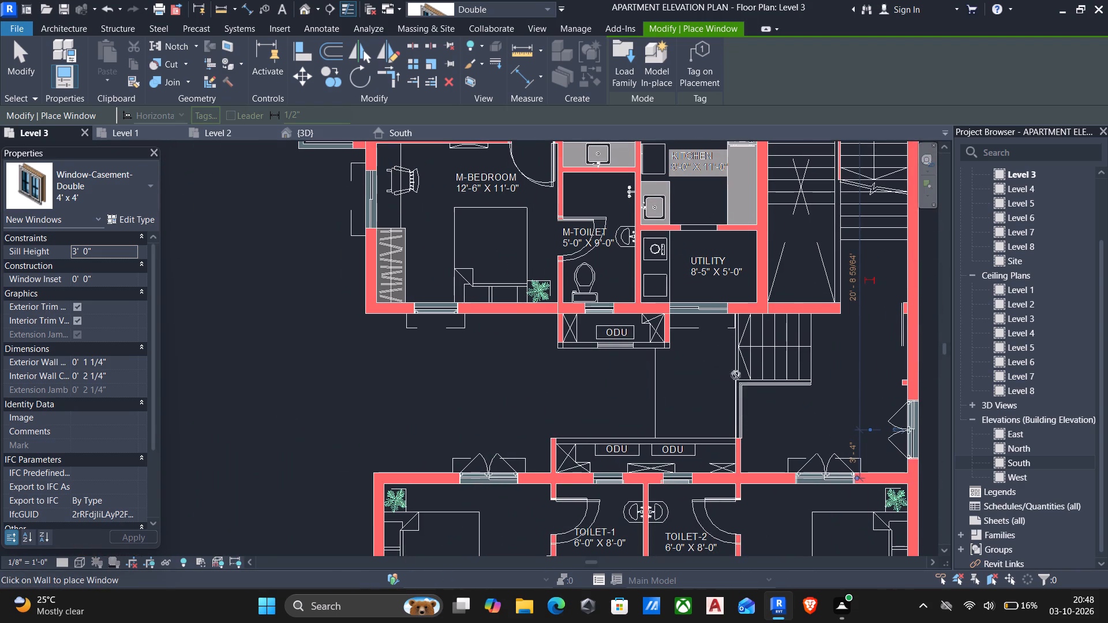
scroll(691, 330, "up", 3)
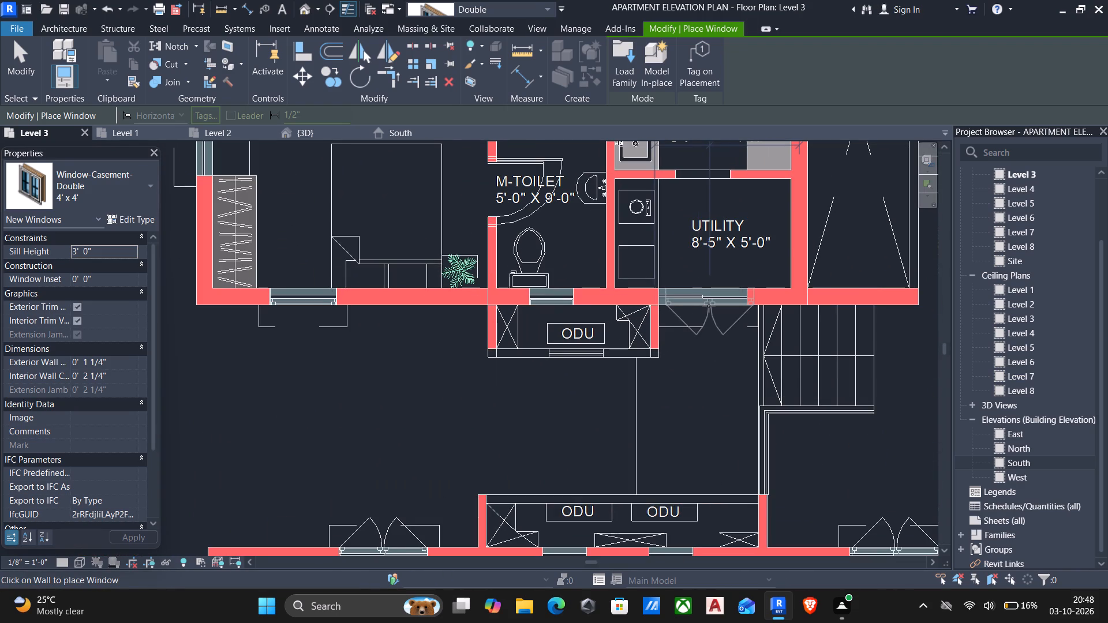
scroll(710, 305, "up", 4)
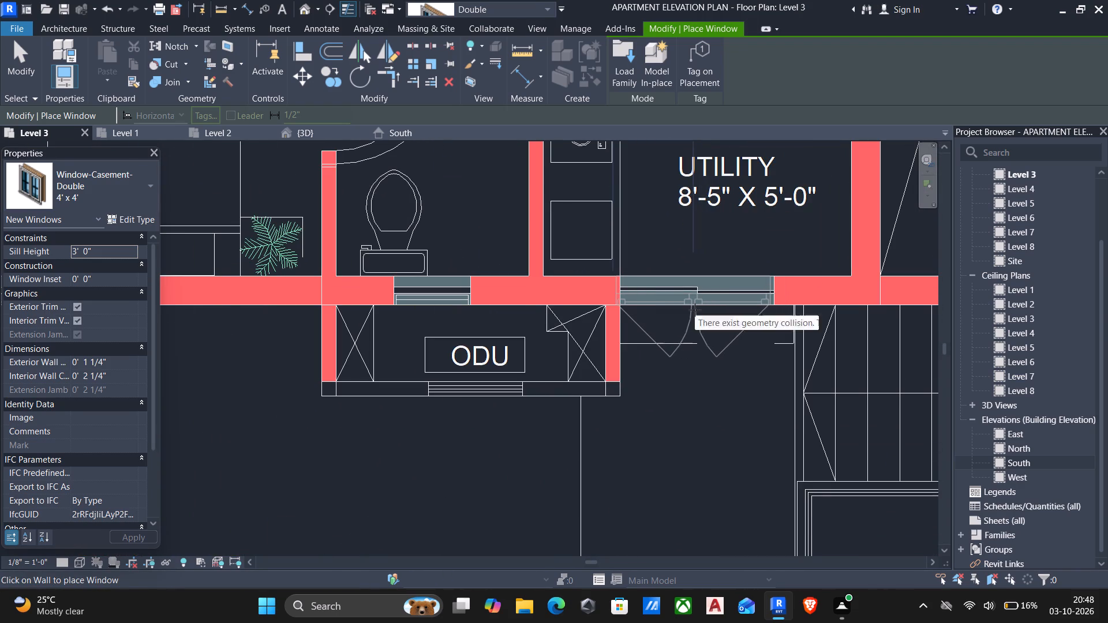
scroll(698, 310, "up", 4)
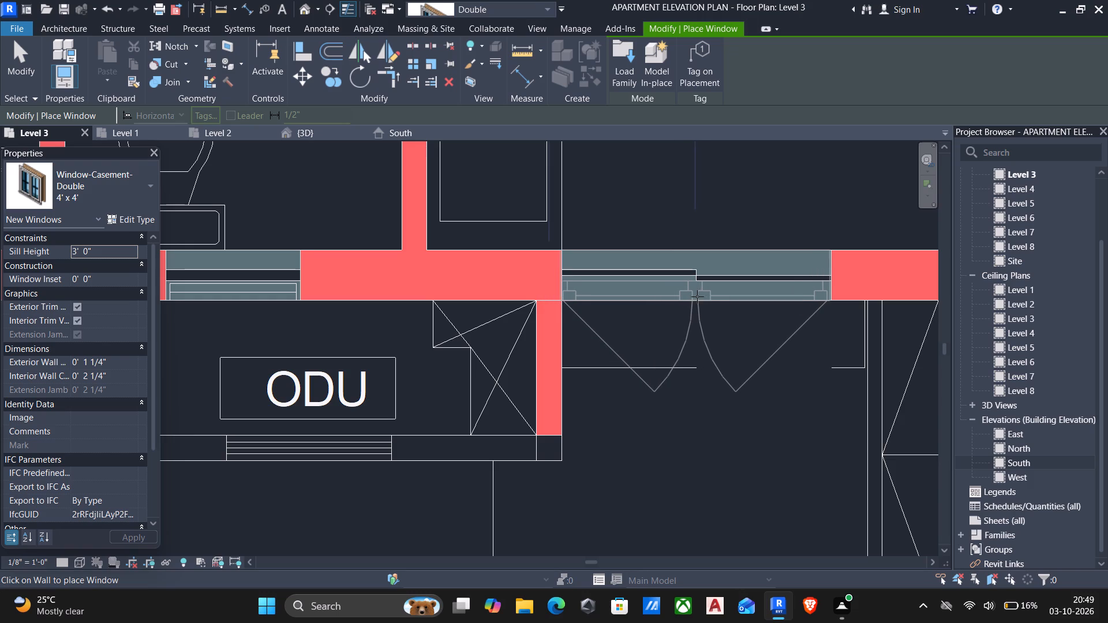
scroll(699, 297, "up", 4)
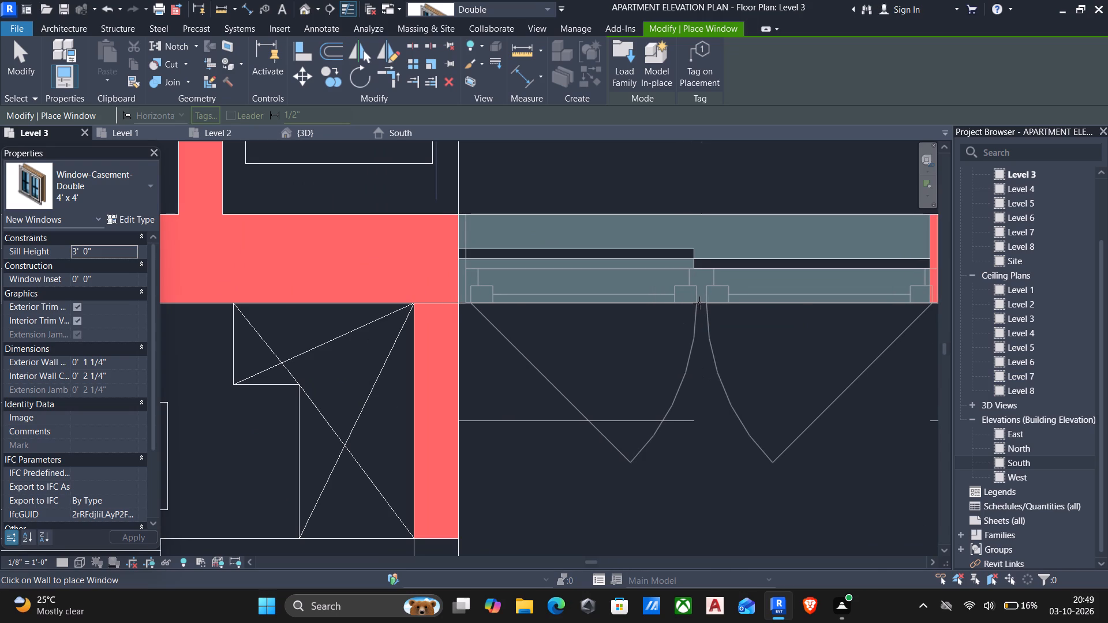
scroll(699, 303, "up", 2)
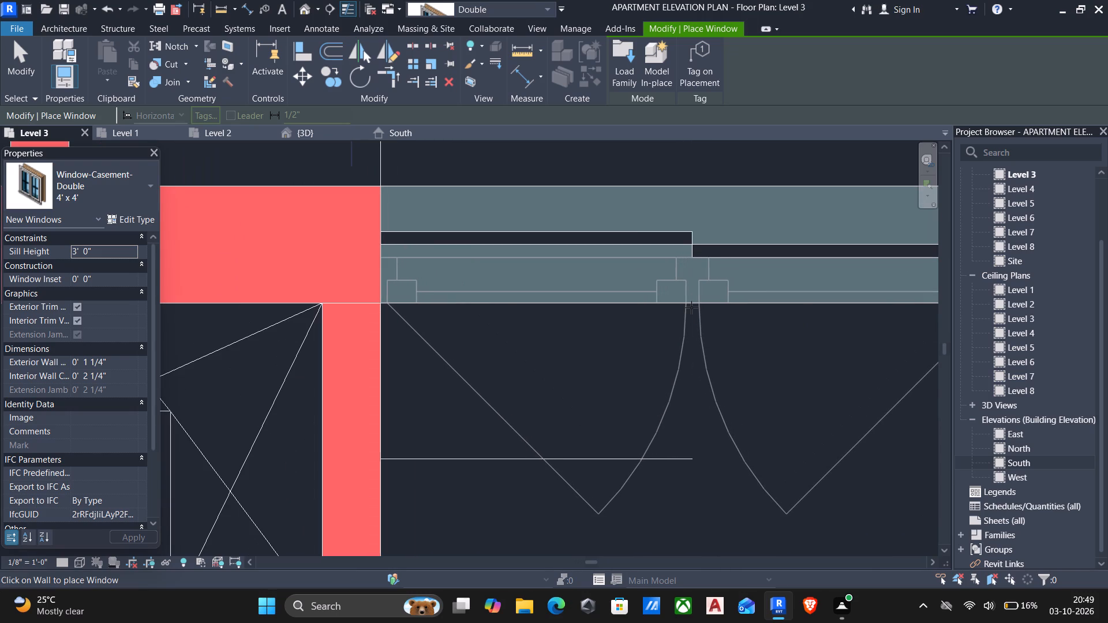
left_click(691, 307)
Place a 4' x 4' double casement window at the drawn opening in the west wall of flat 5's M-Bedroom.
scroll(709, 326, "down", 5)
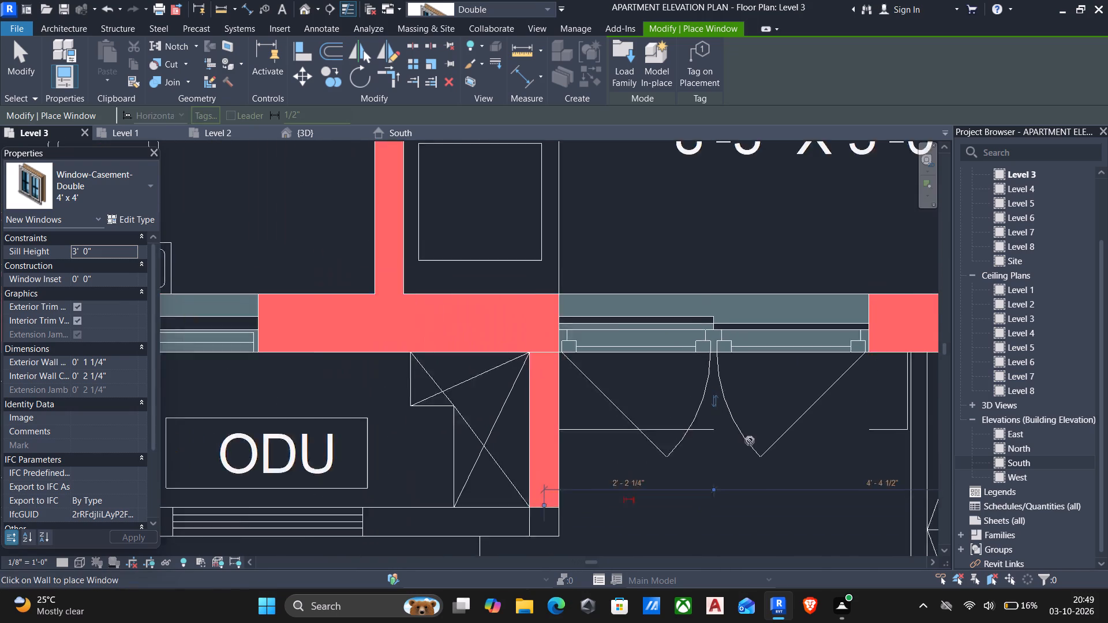
scroll(750, 441, "down", 2)
scroll(620, 433, "down", 2)
scroll(507, 386, "down", 1)
middle_click_drag(507, 386, 720, 382)
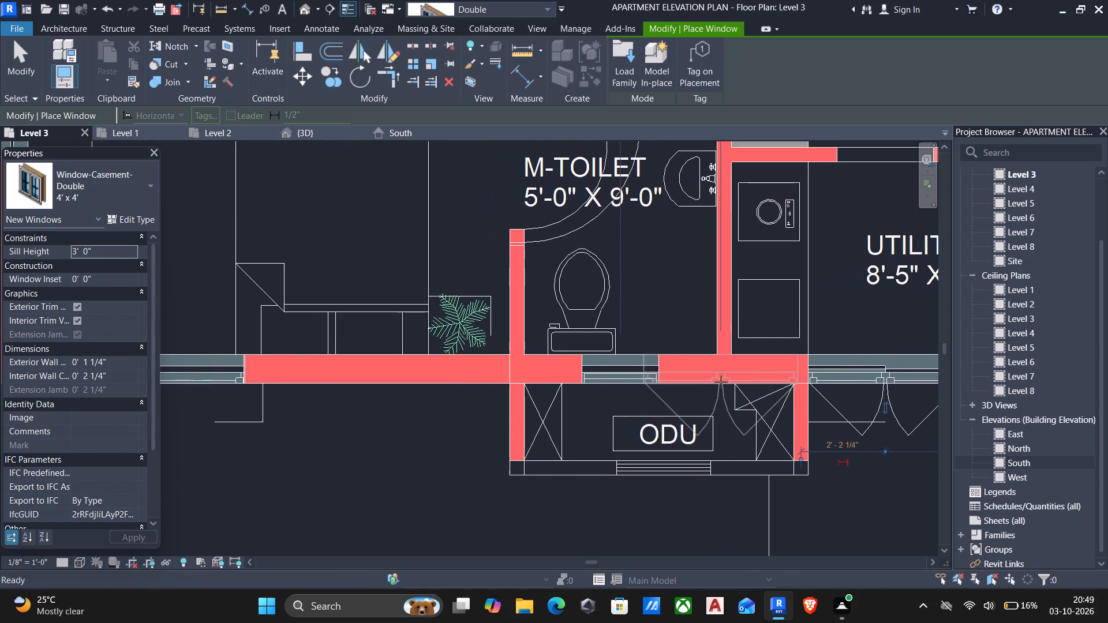
scroll(511, 382, "down", 1)
middle_click_drag(506, 392, 738, 367)
middle_click_drag(437, 373, 467, 396)
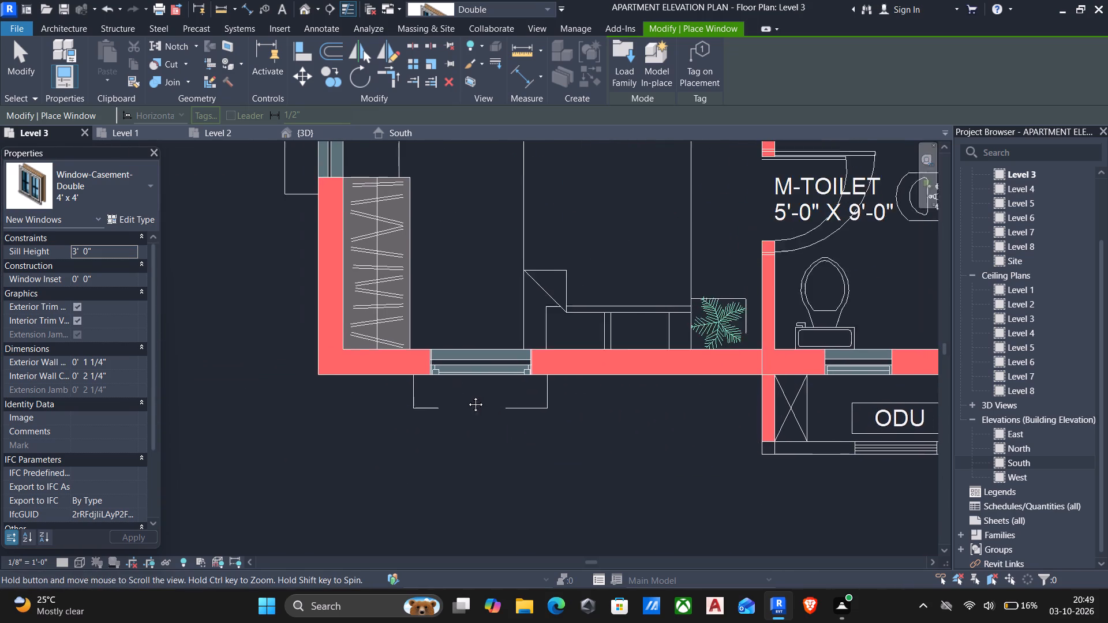
middle_click_drag(467, 396, 548, 512)
middle_click_drag(452, 352, 495, 415)
scroll(480, 366, "up", 1)
scroll(467, 303, "up", 1)
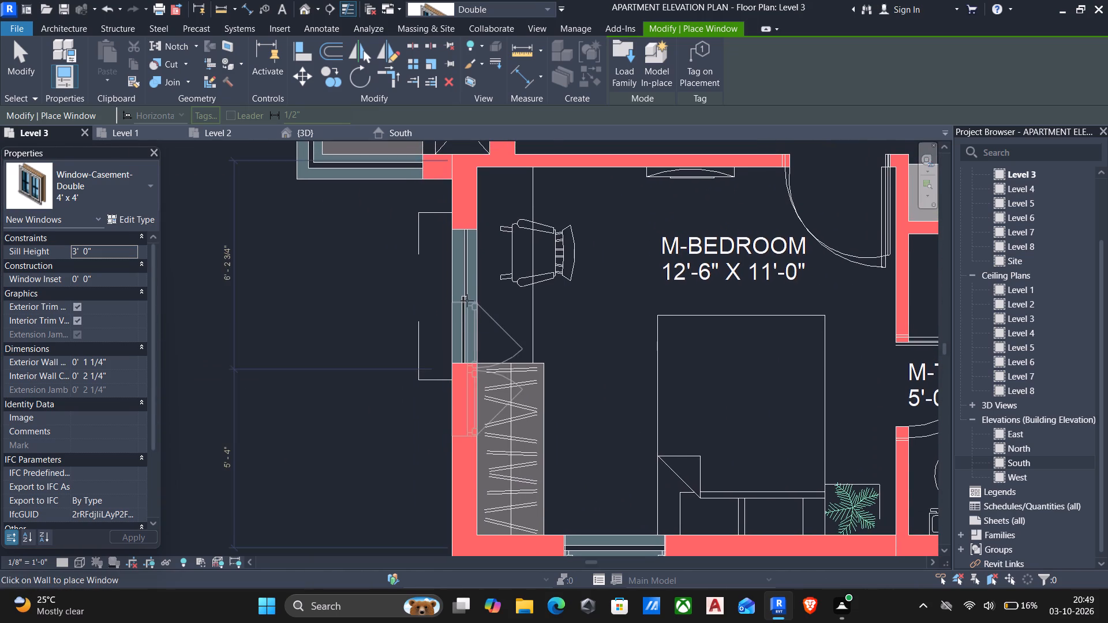
scroll(445, 284, "up", 2)
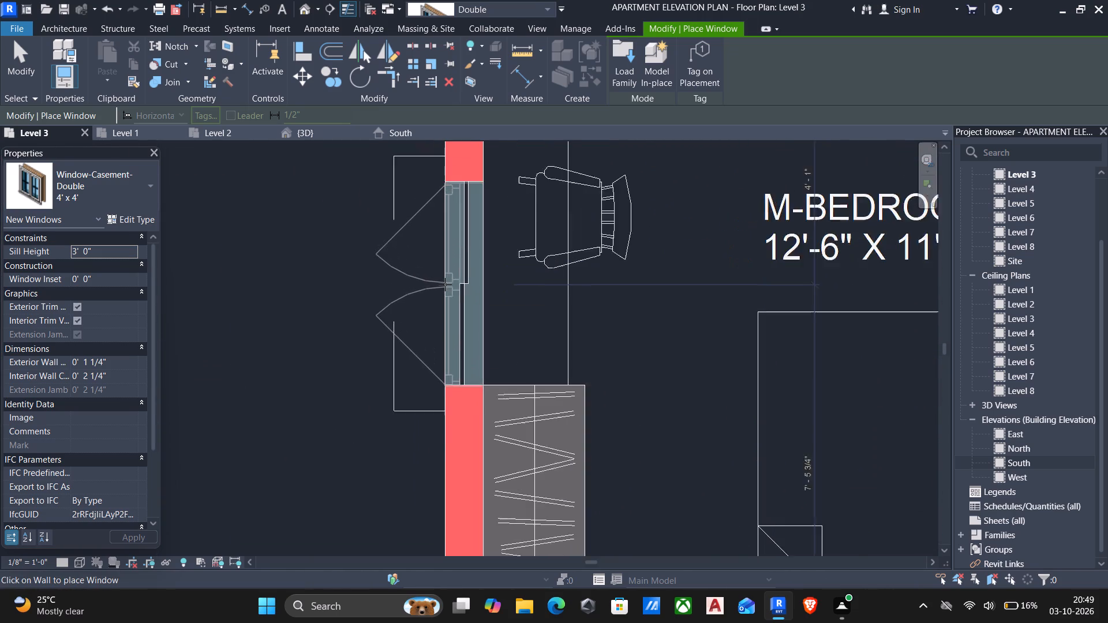
scroll(445, 284, "up", 1)
middle_click_drag(445, 287, 451, 356)
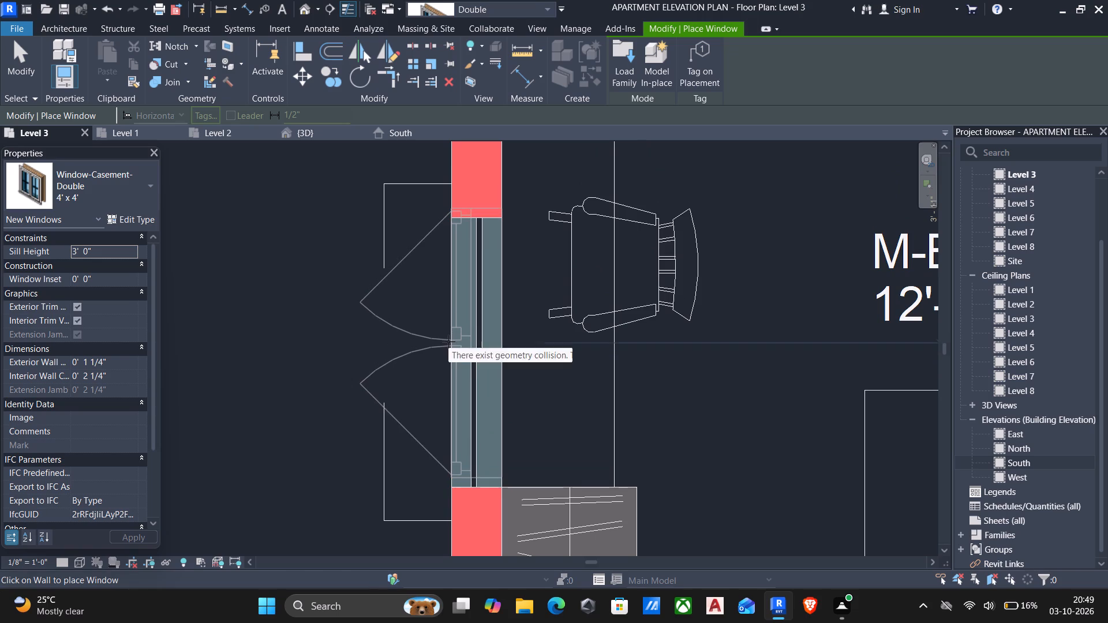
left_click(447, 355)
Place a 4' x 4' double casement window at the drawn opening in the north wall of flat 5's entrance passage.
scroll(447, 355, "down", 4)
scroll(500, 355, "down", 2)
middle_click_drag(501, 356, 538, 452)
scroll(539, 452, "down", 1)
scroll(560, 355, "down", 3)
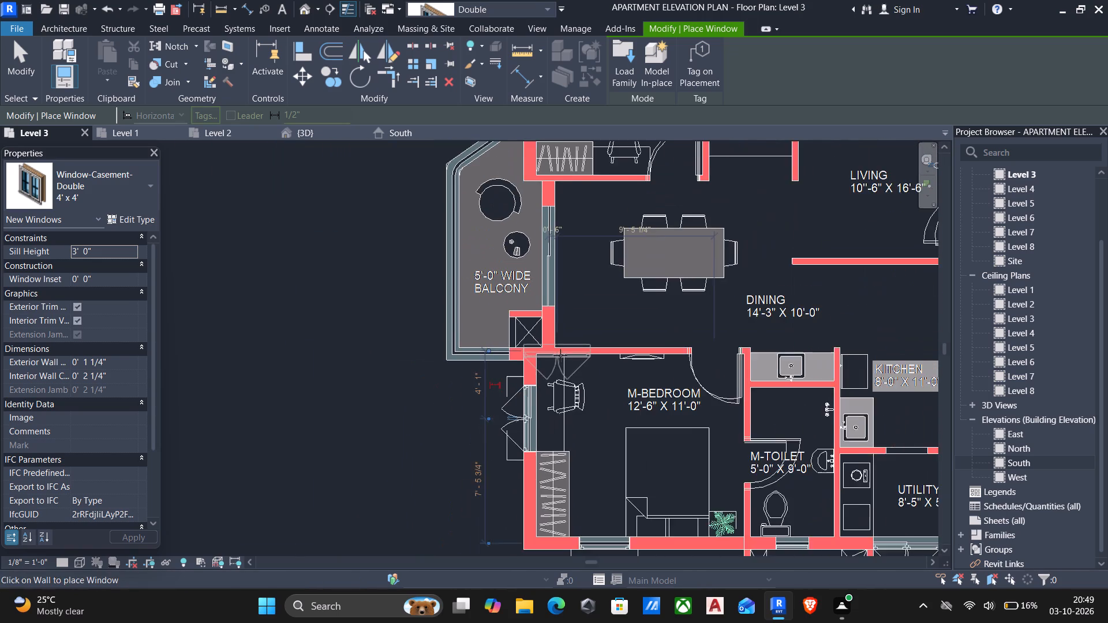
middle_click_drag(561, 355, 564, 442)
scroll(586, 403, "down", 2)
middle_click_drag(588, 400, 454, 431)
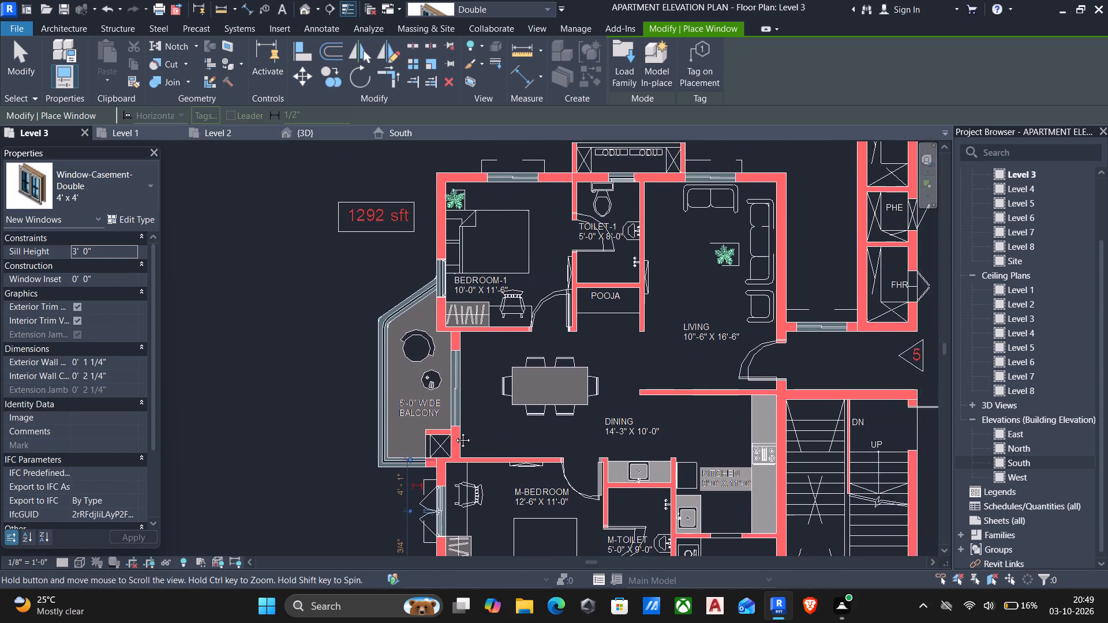
middle_click_drag(454, 431, 349, 422)
scroll(692, 332, "up", 5)
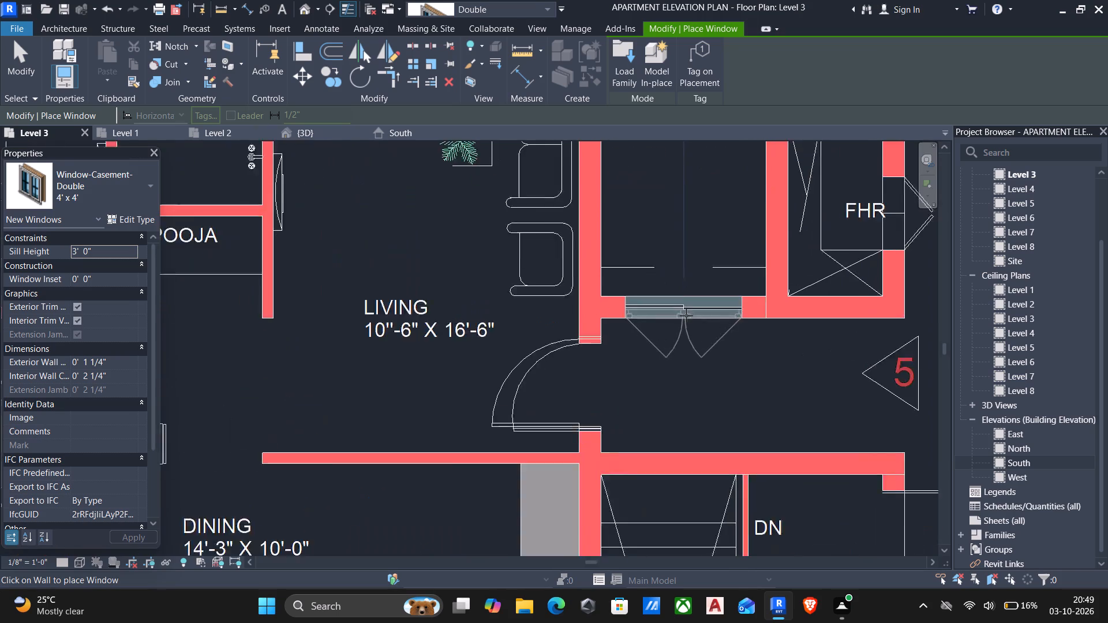
scroll(686, 316, "up", 2)
left_click(686, 292)
Place 4' x 4' double casement windows at the drawn openings in the north wall of flat 5's Bedroom-1 and Living room.
scroll(685, 295, "down", 4)
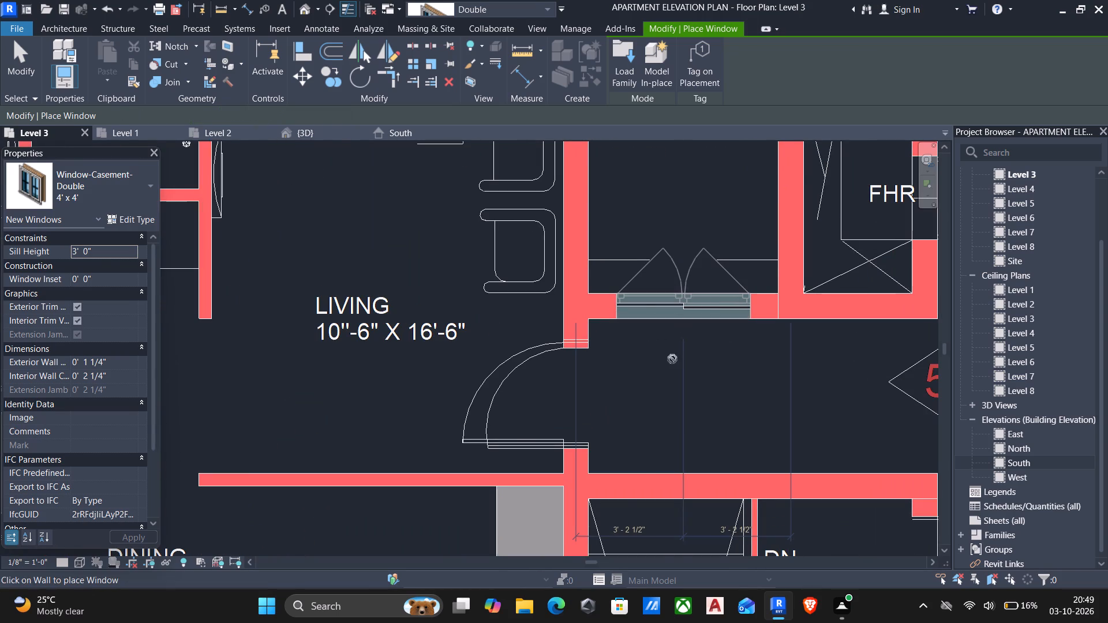
scroll(591, 371, "down", 2)
middle_click_drag(587, 378, 689, 506)
scroll(425, 283, "up", 7)
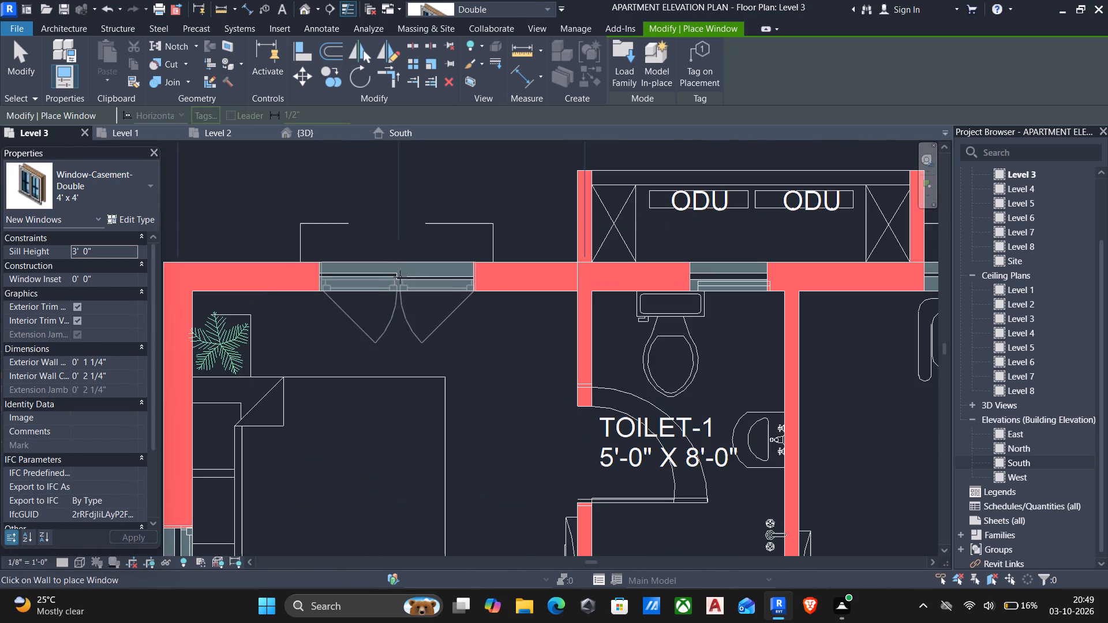
left_click(395, 260)
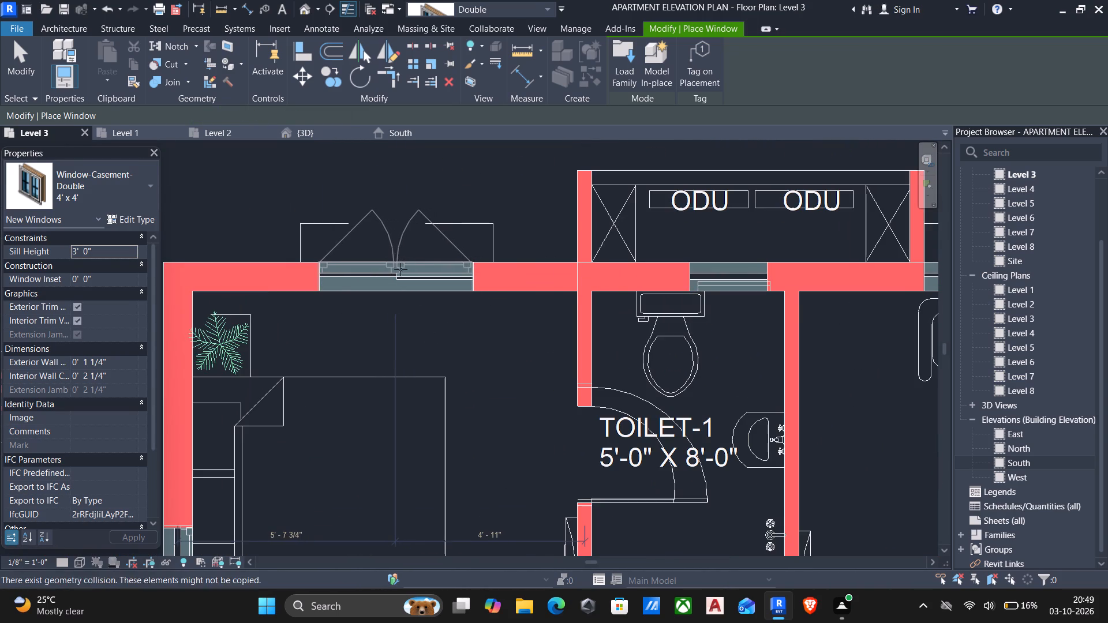
scroll(403, 275, "down", 3)
middle_click_drag(769, 301, 508, 374)
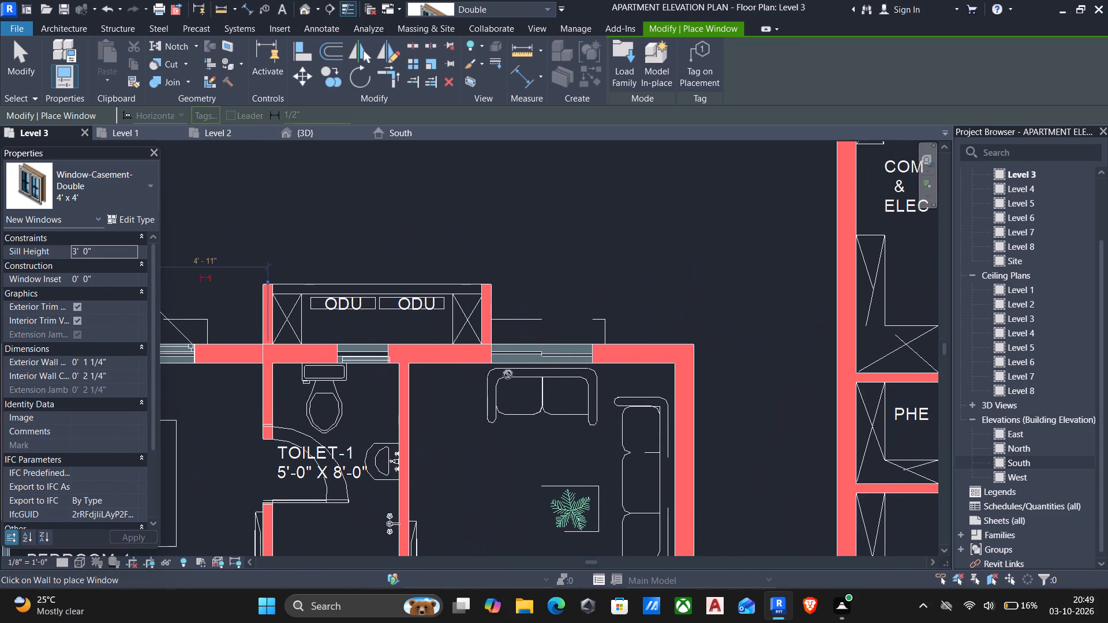
scroll(525, 358, "up", 7)
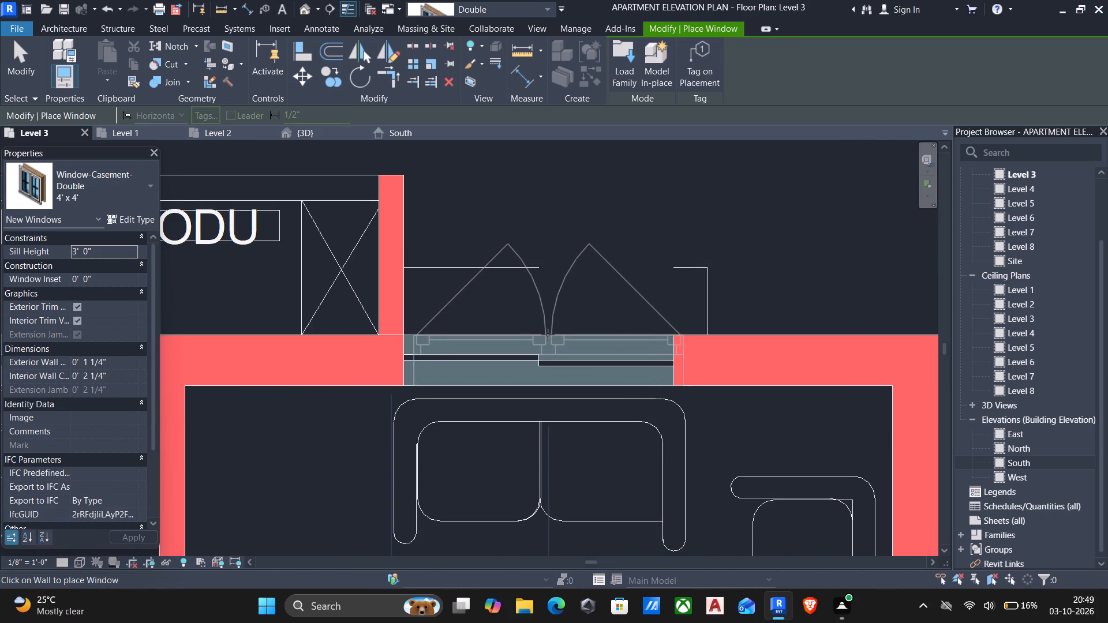
scroll(548, 335, "up", 6)
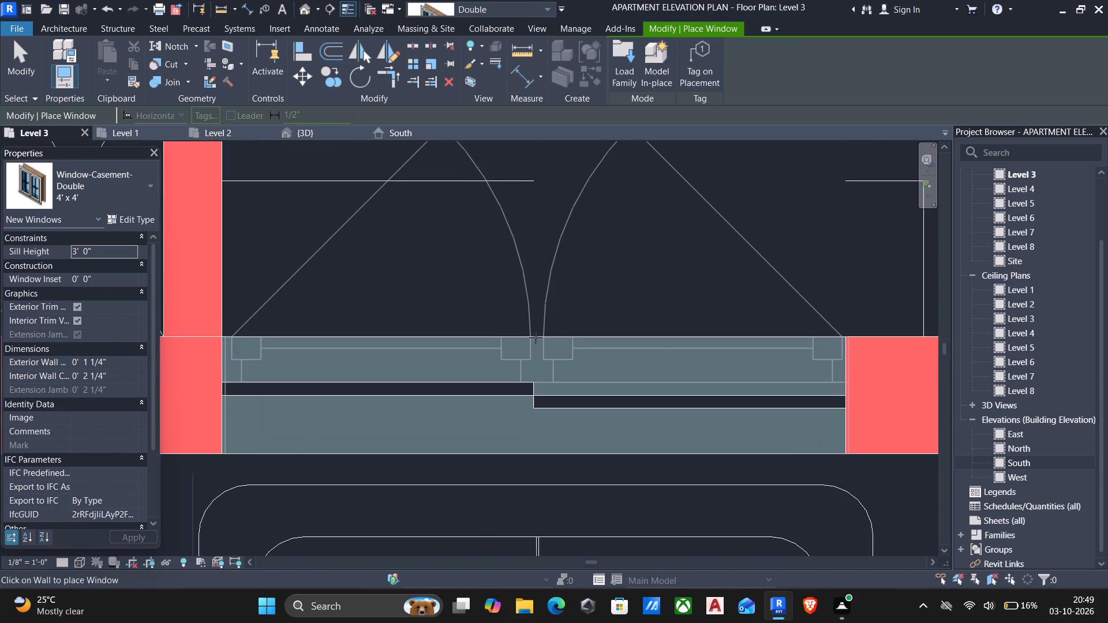
left_click(536, 339)
Place a 4' x 4' double casement window in the lift corridor's south wall, at the drawn opening just east of the neighbouring flat's Utility.
scroll(535, 341, "down", 13)
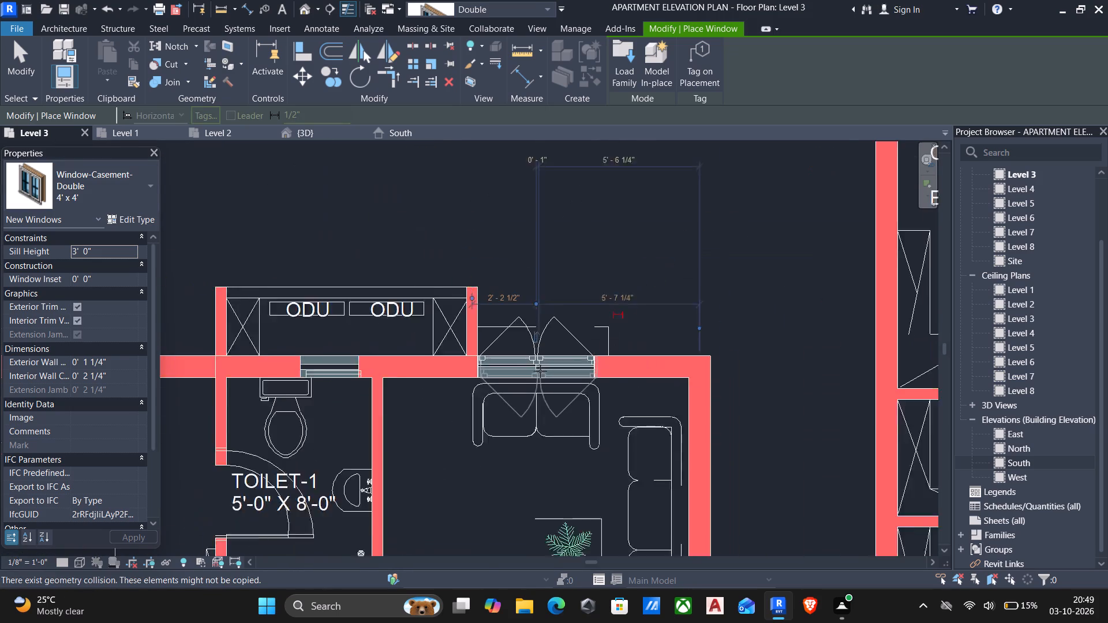
scroll(540, 372, "down", 4)
scroll(589, 343, "down", 1)
middle_click_drag(590, 334, 597, 417)
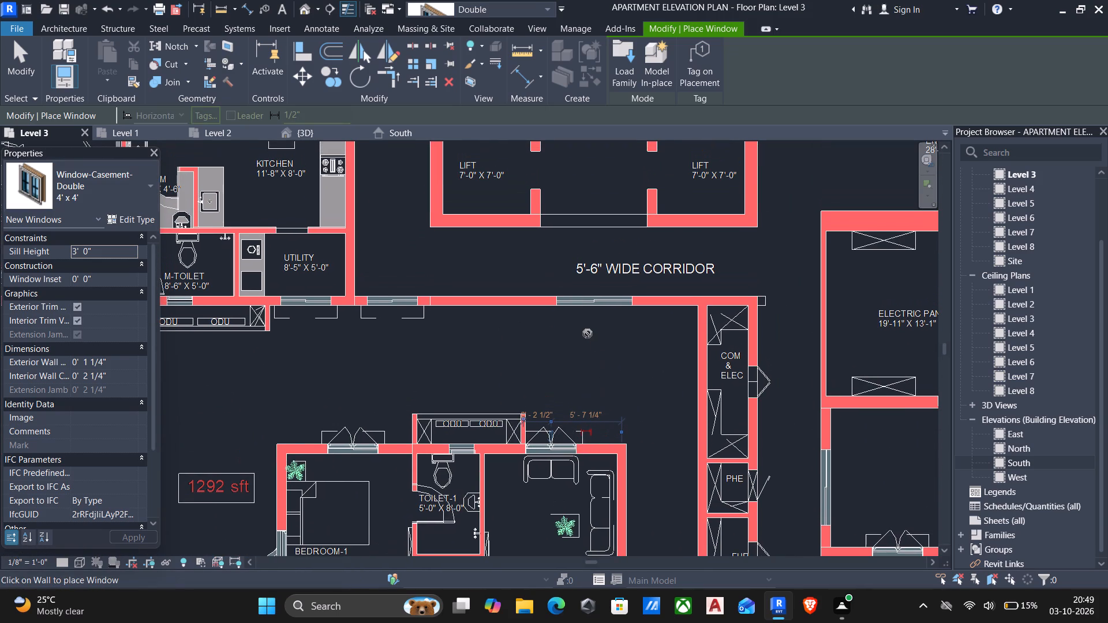
scroll(593, 306, "up", 3)
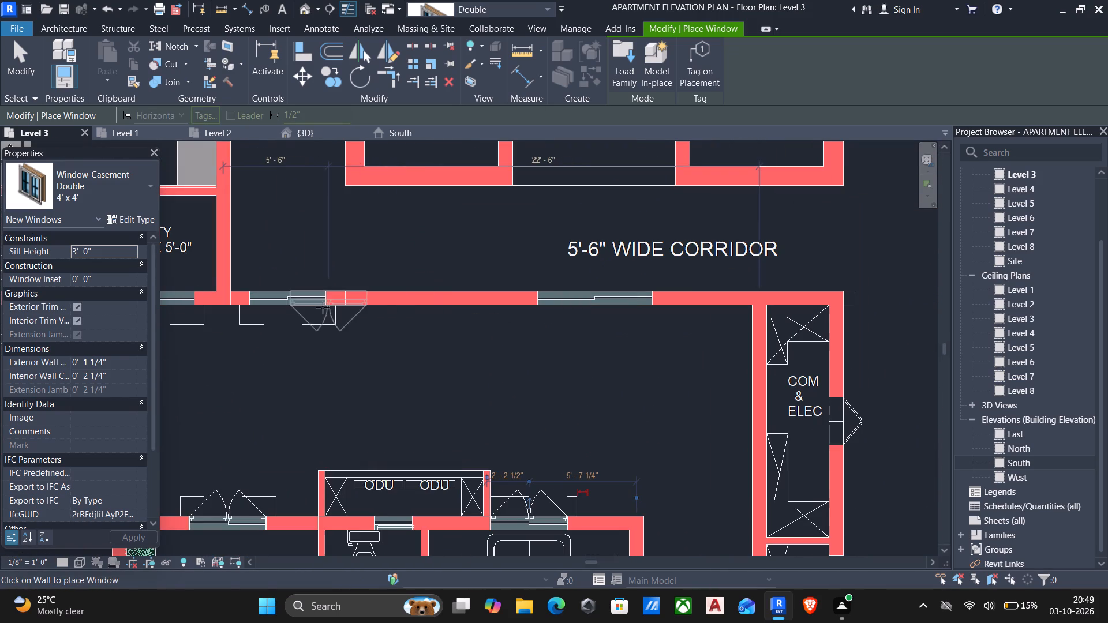
middle_click_drag(307, 310, 570, 342)
scroll(550, 341, "up", 7)
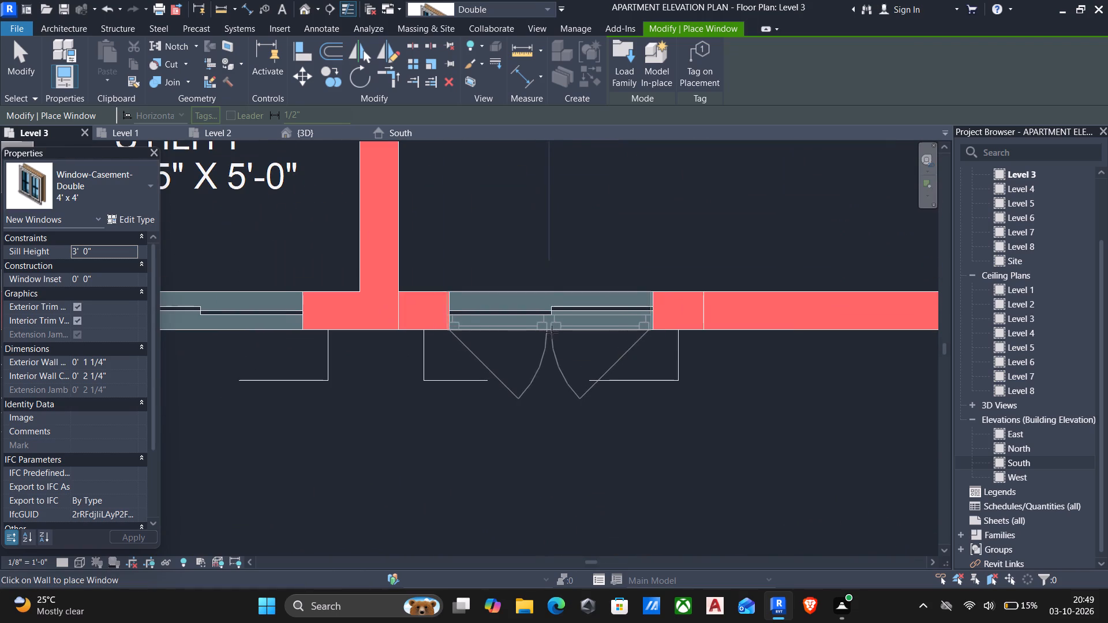
scroll(552, 332, "up", 3)
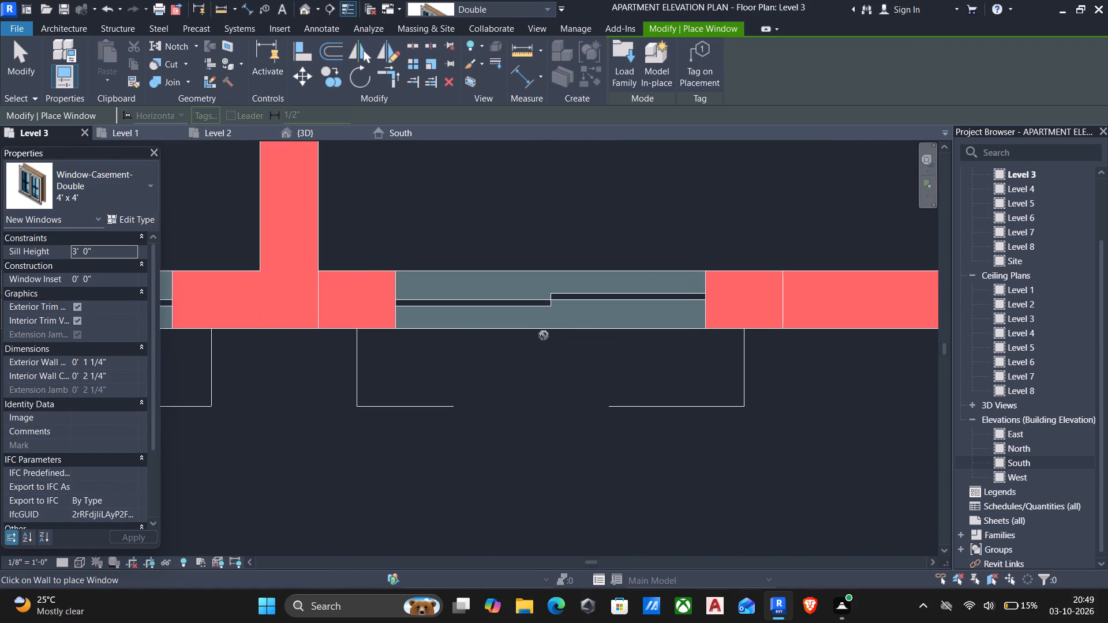
scroll(552, 333, "up", 3)
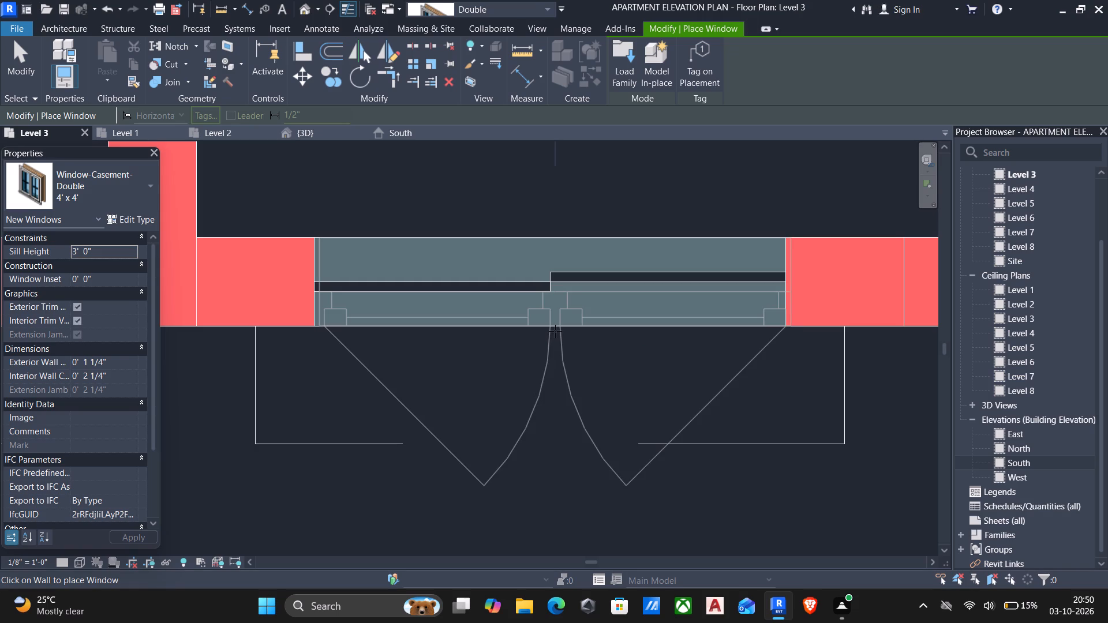
left_click(555, 331)
Place a 4' x 4' double casement window at the drawn opening in the south wall of the Utility in the flat north of flat 5.
scroll(555, 331, "down", 10)
scroll(355, 356, "up", 3)
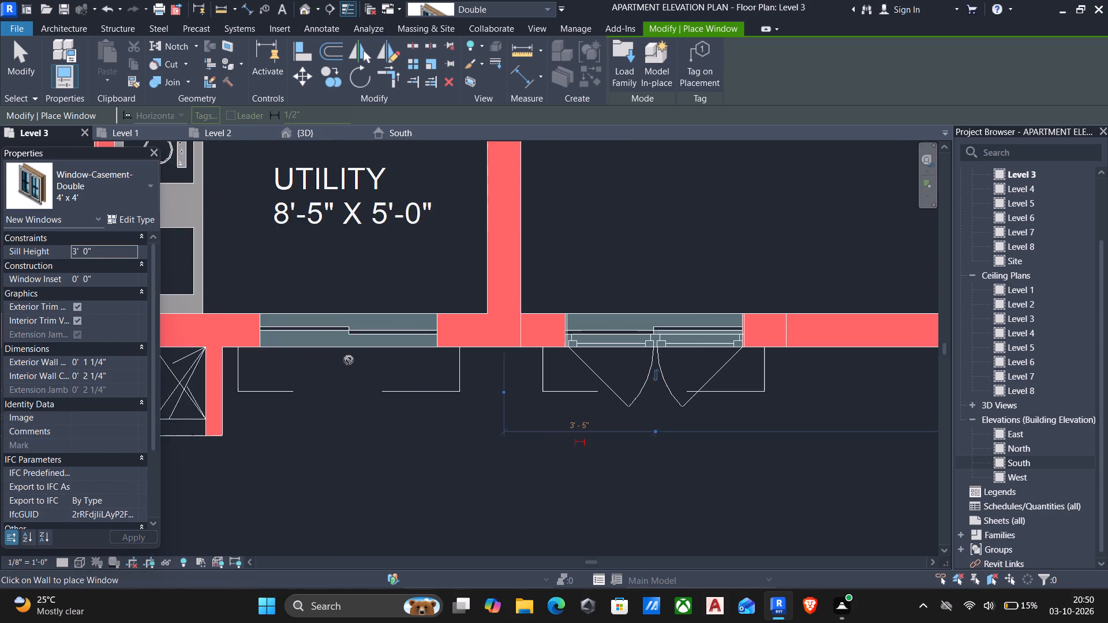
scroll(346, 357, "up", 3)
middle_click_drag(346, 358, 521, 365)
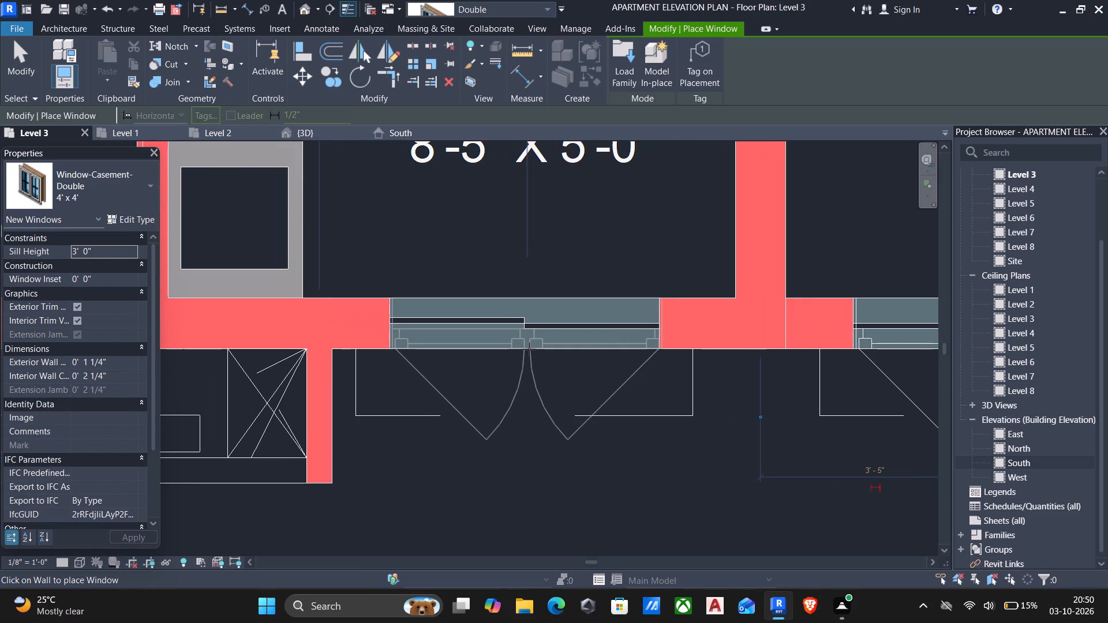
left_click(529, 349)
scroll(516, 393, "down", 6)
middle_click_drag(544, 435, 757, 409)
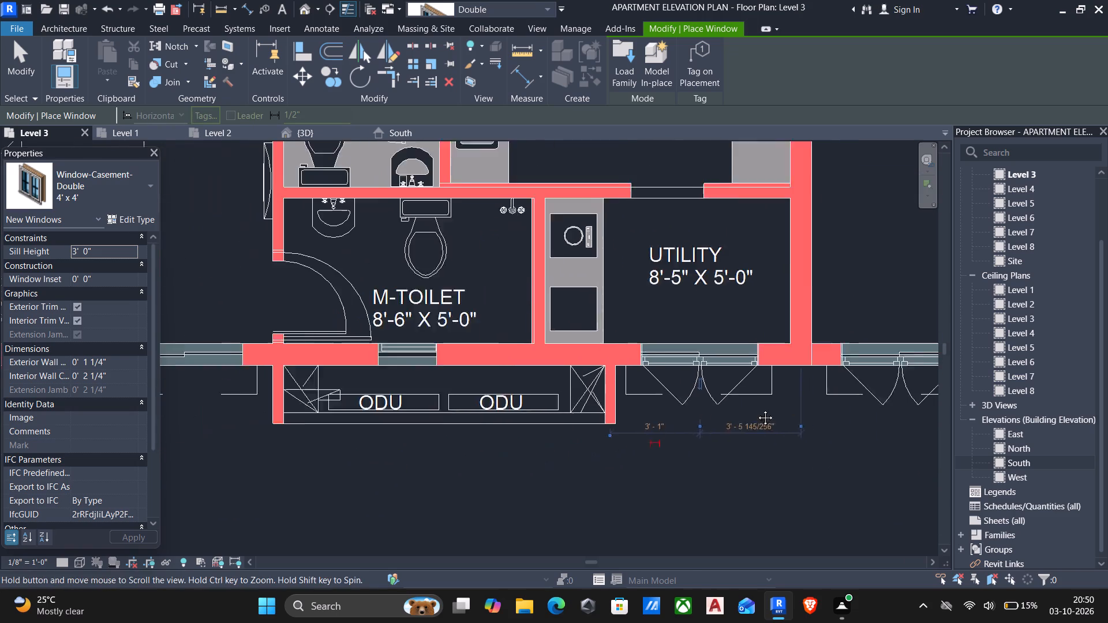
Place a 4' x 4' double casement window at the drawn opening in the south wall of flat 6's M-Bedroom.
middle_click_drag(757, 409, 803, 407)
middle_click_drag(478, 413, 811, 410)
scroll(648, 365, "up", 1)
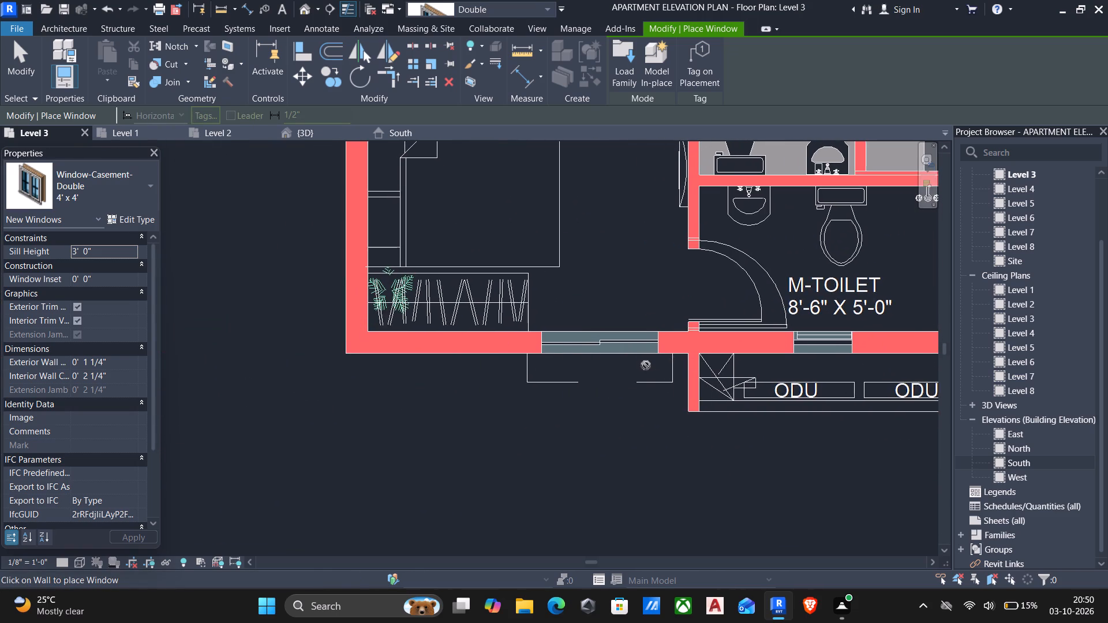
scroll(646, 365, "up", 2)
scroll(586, 350, "up", 3)
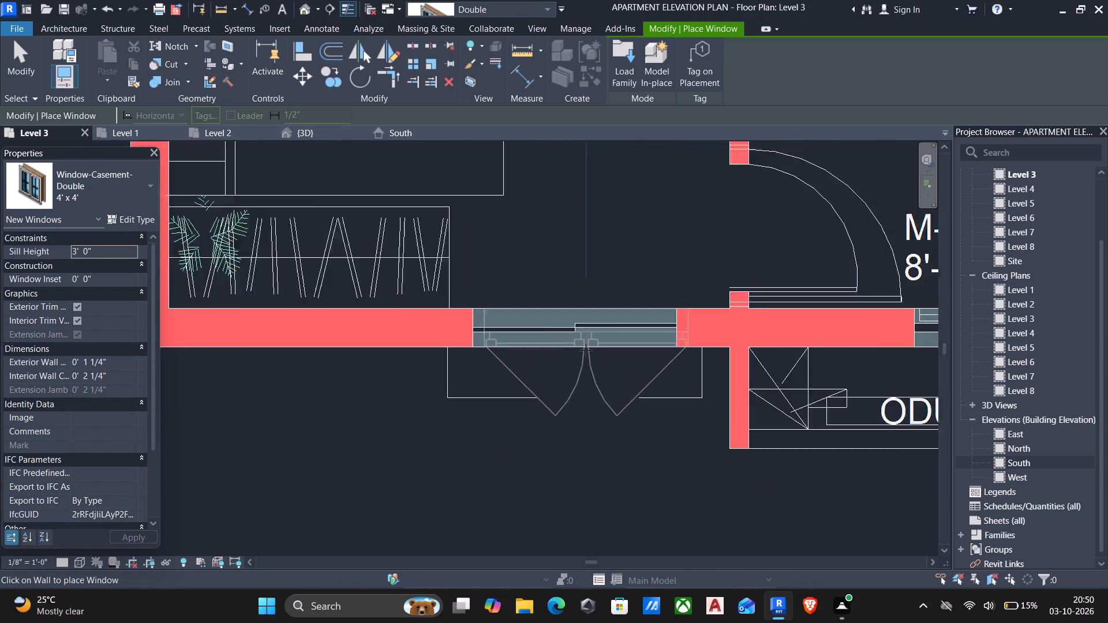
scroll(586, 350, "up", 1)
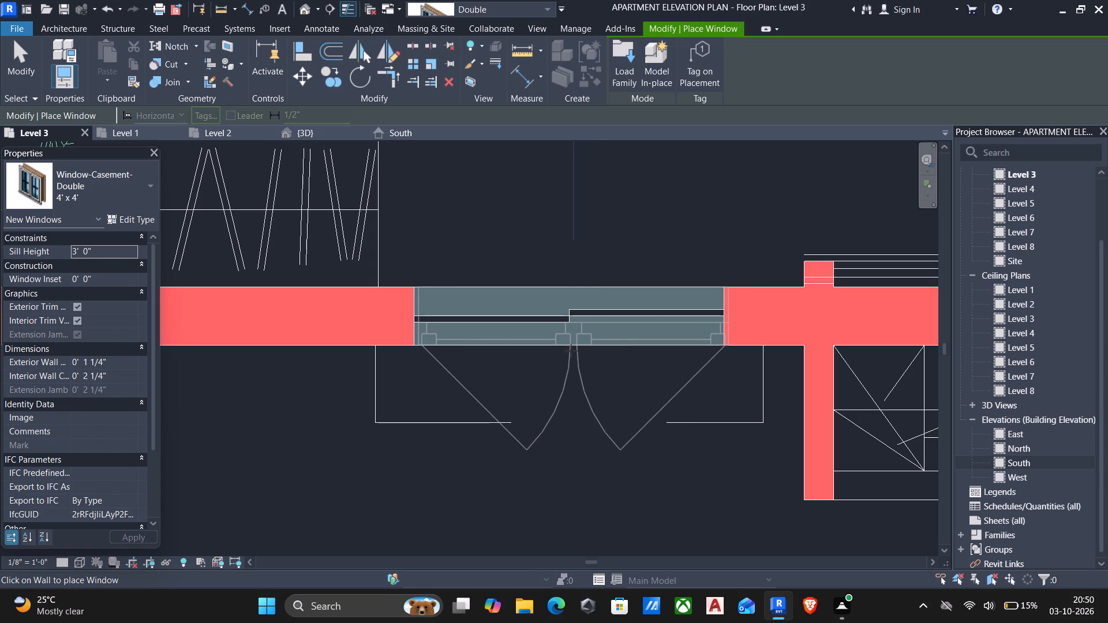
left_click(568, 351)
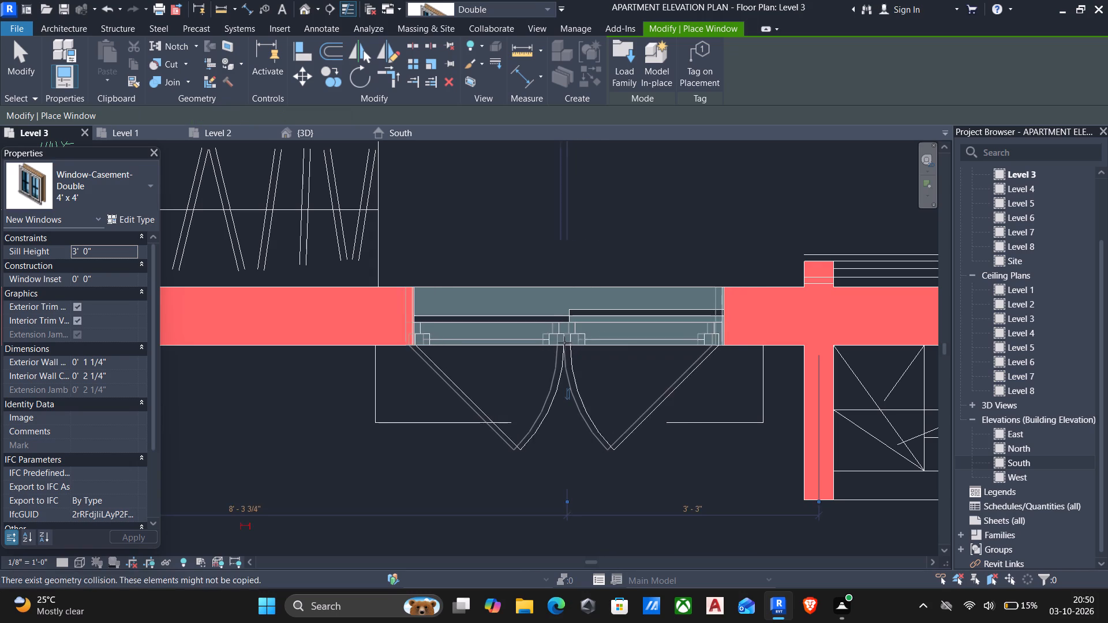
Place a 4' x 4' double casement window at the drawn opening in the north wall of flat 6's Bedroom-1.
scroll(560, 346, "down", 5)
scroll(529, 384, "down", 4)
middle_click_drag(428, 314, 429, 377)
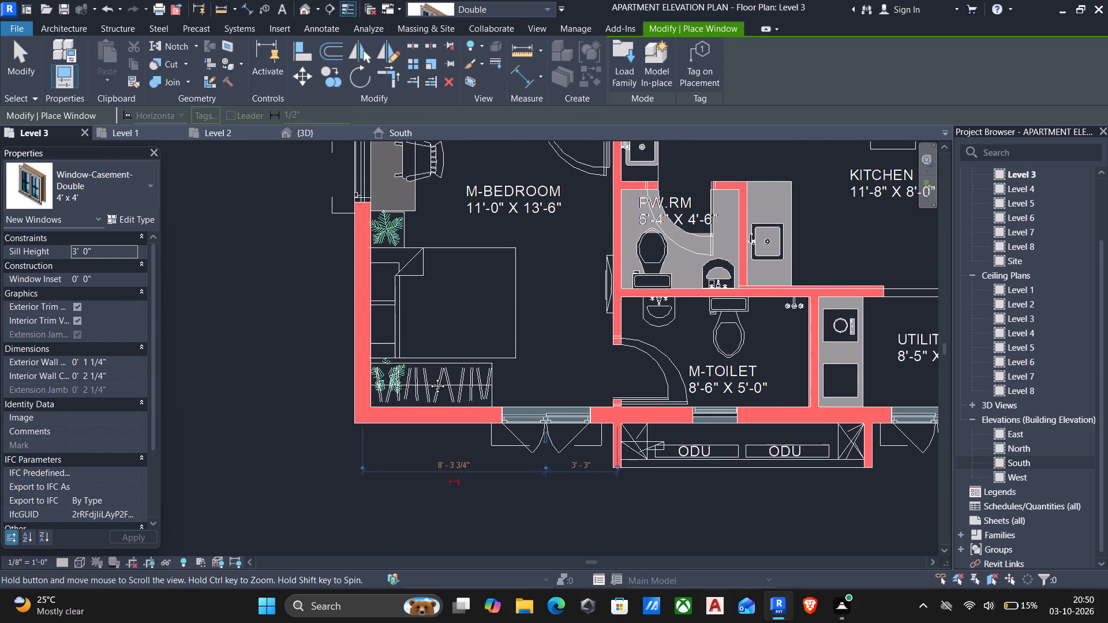
middle_click_drag(429, 377, 429, 386)
scroll(430, 387, "down", 3)
middle_click_drag(468, 321, 460, 397)
scroll(459, 399, "down", 1)
middle_click_drag(428, 332, 430, 399)
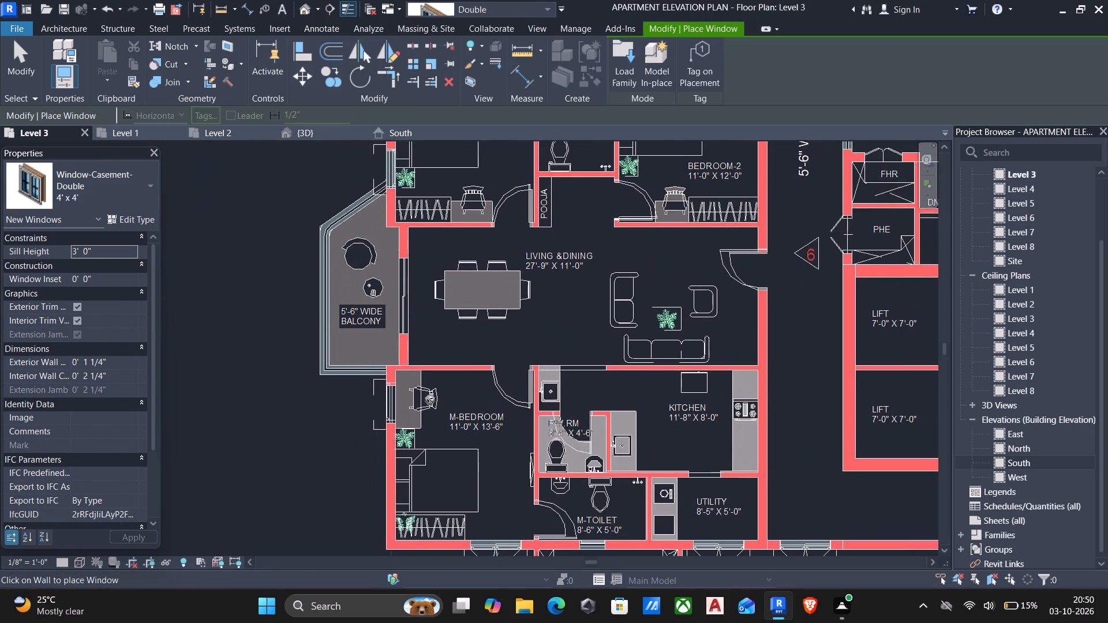
middle_click_drag(456, 336, 457, 426)
middle_click_drag(385, 306, 385, 373)
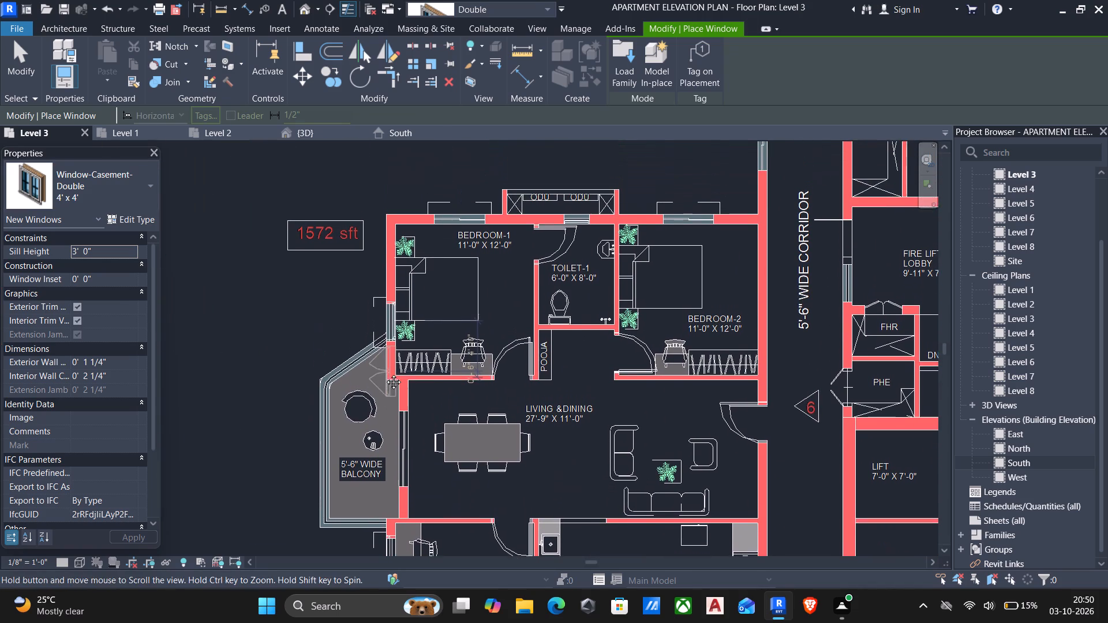
middle_click_drag(385, 373, 385, 374)
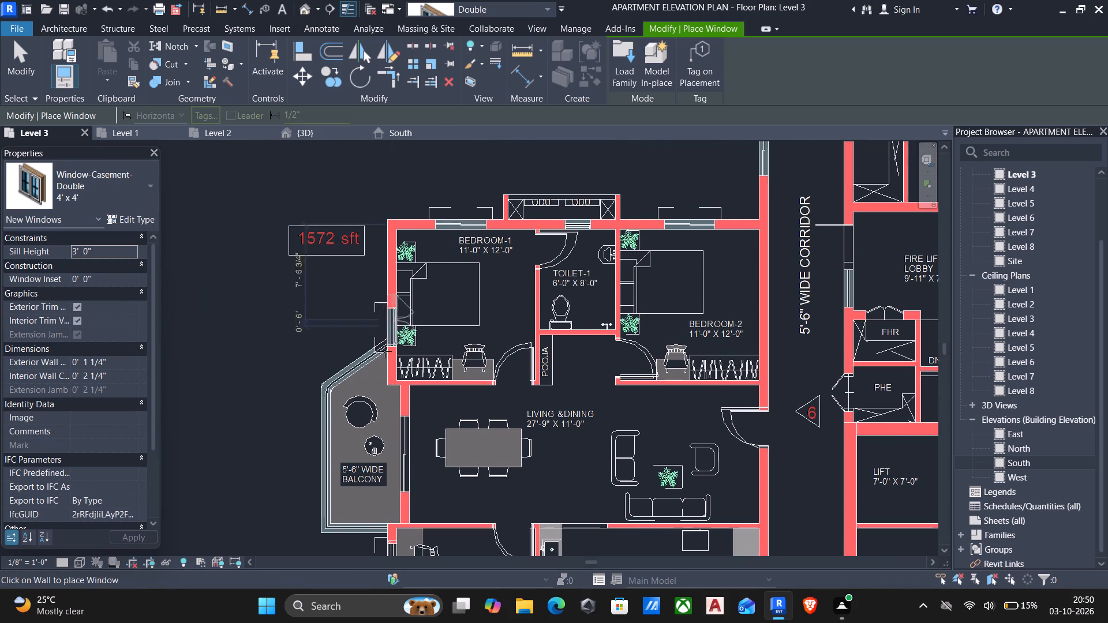
scroll(383, 354, "up", 8)
middle_click_drag(436, 309, 418, 384)
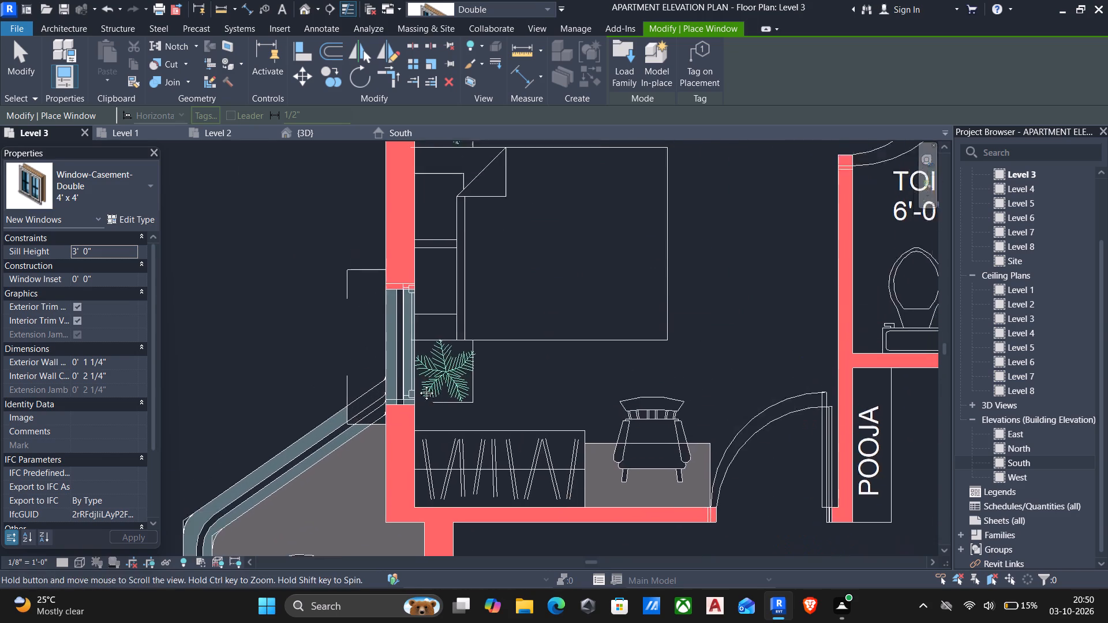
middle_click_drag(418, 384, 396, 437)
scroll(398, 435, "down", 4)
middle_click_drag(471, 333, 440, 464)
scroll(475, 401, "up", 4)
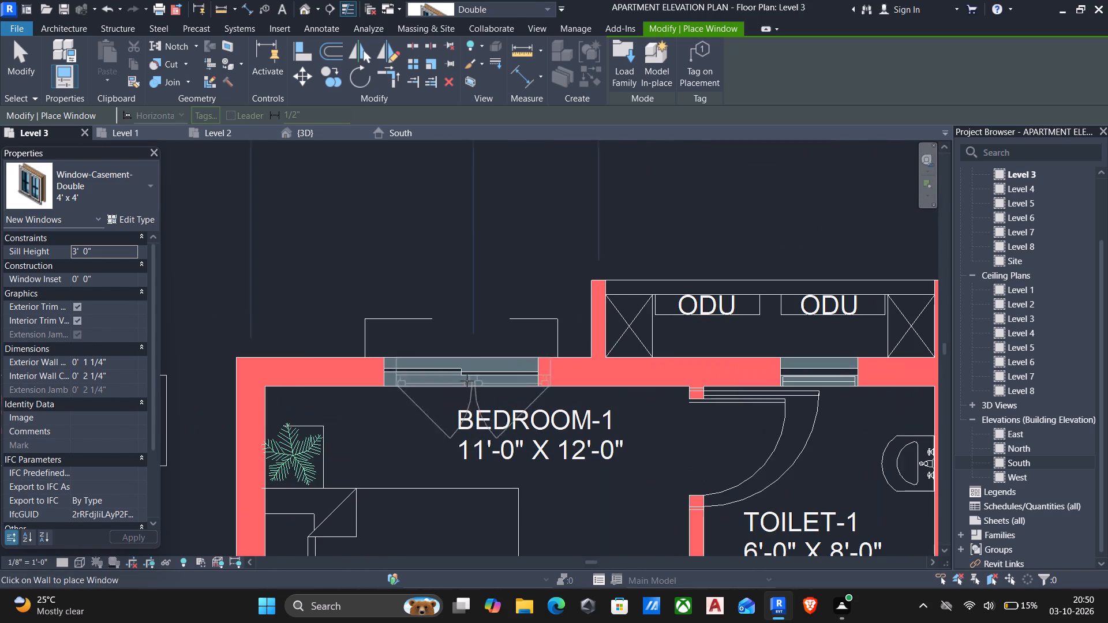
scroll(465, 355, "up", 4)
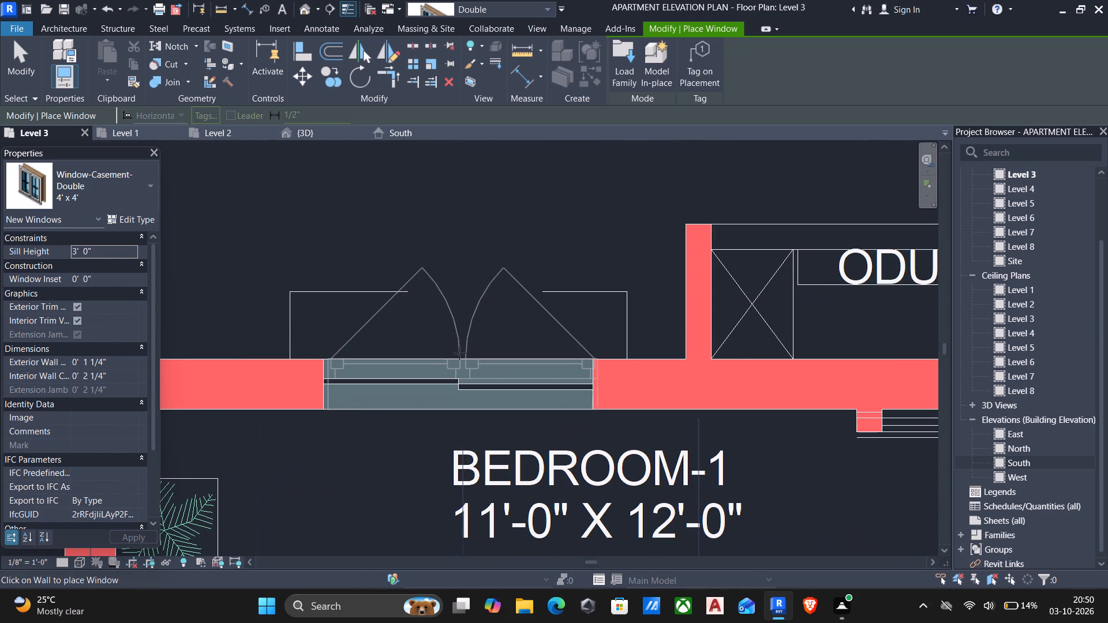
left_click(456, 353)
Place a 4' x 4' double casement window at the drawn opening in the north wall of flat 6's Bedroom-2.
scroll(456, 353, "down", 8)
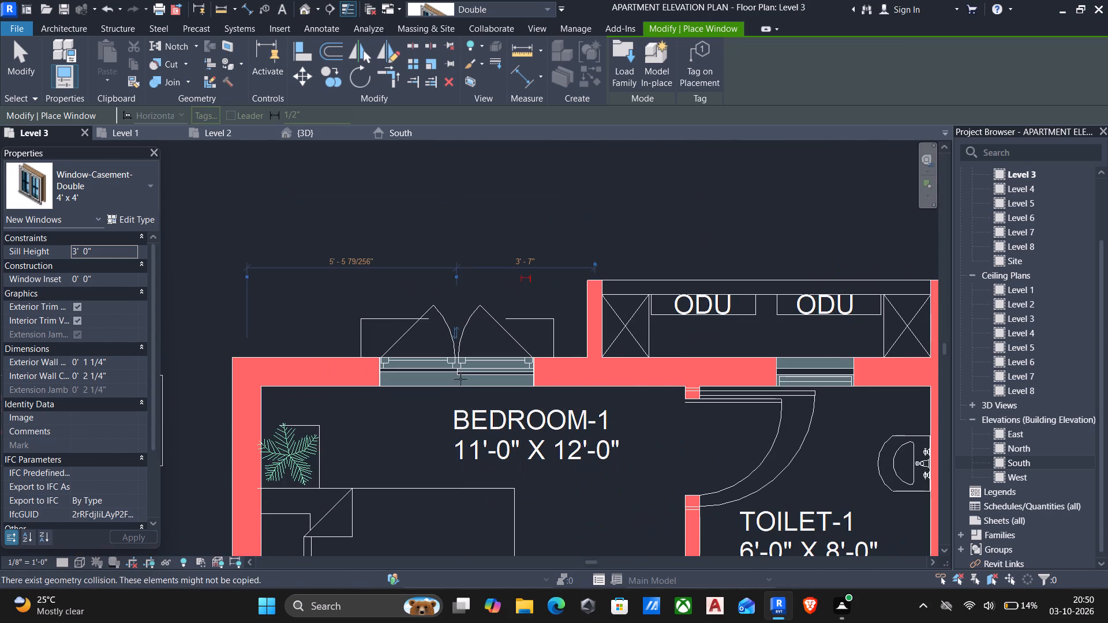
middle_click_drag(658, 383, 350, 390)
scroll(540, 389, "up", 4)
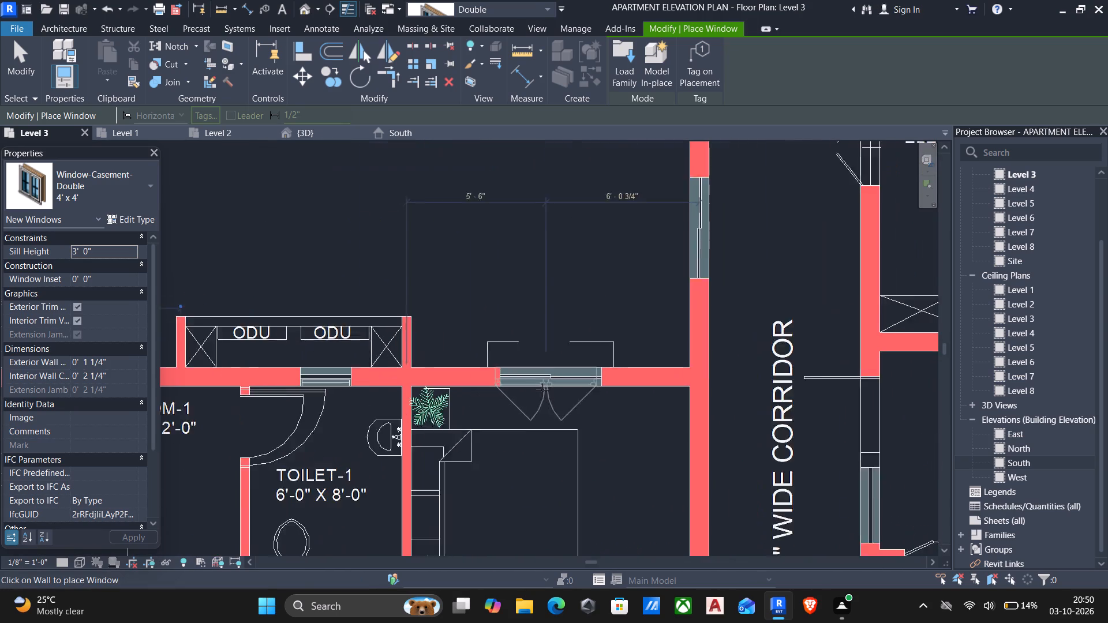
scroll(561, 380, "up", 3)
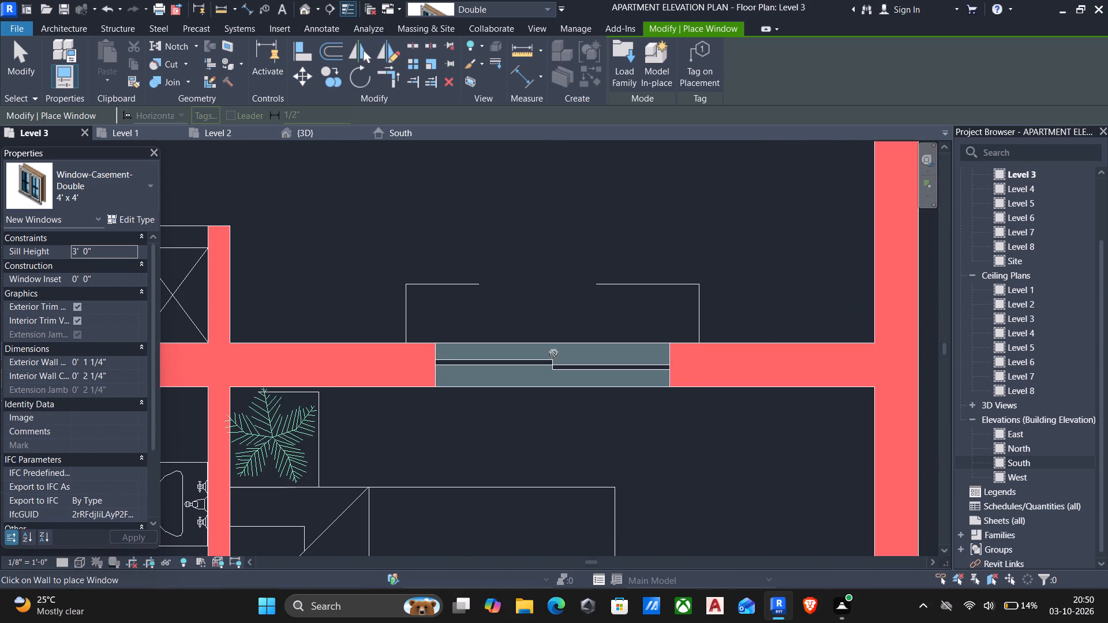
left_click(551, 343)
Place a 4' x 4' double casement window at the drawn opening in the corridor's west wall between flats 6 and 7.
scroll(551, 343, "down", 3)
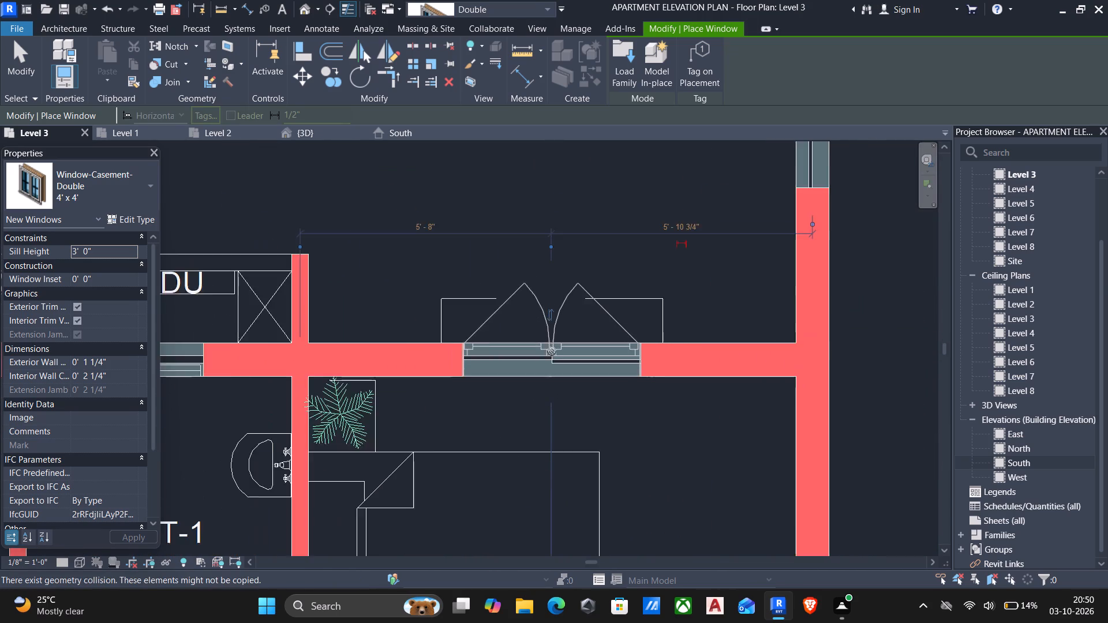
scroll(574, 360, "down", 4)
middle_click_drag(654, 370, 639, 479)
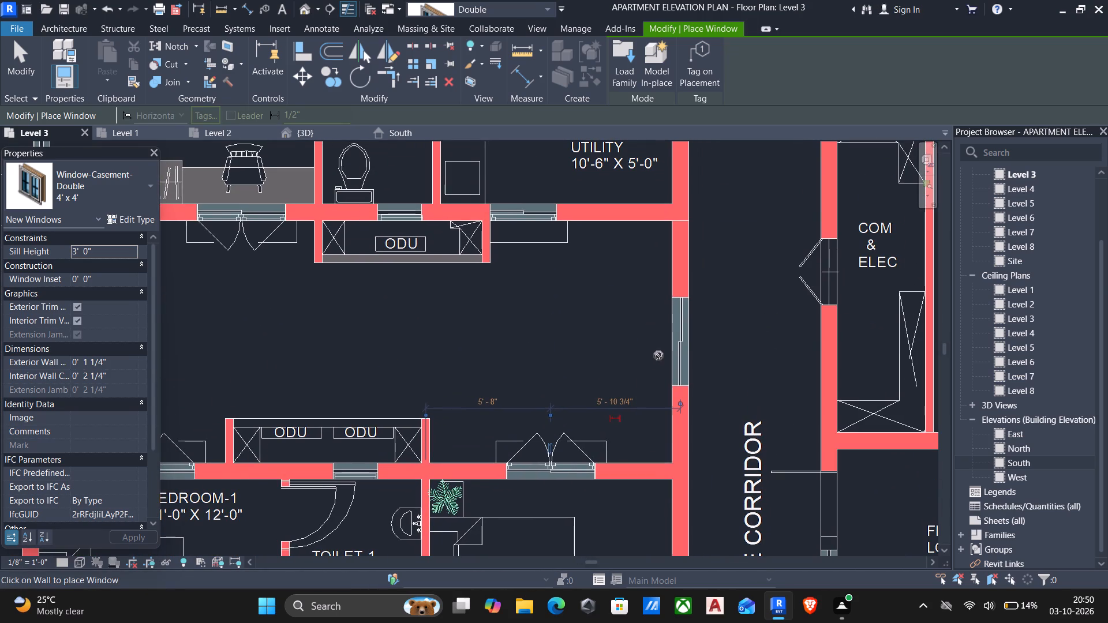
scroll(666, 347, "up", 6)
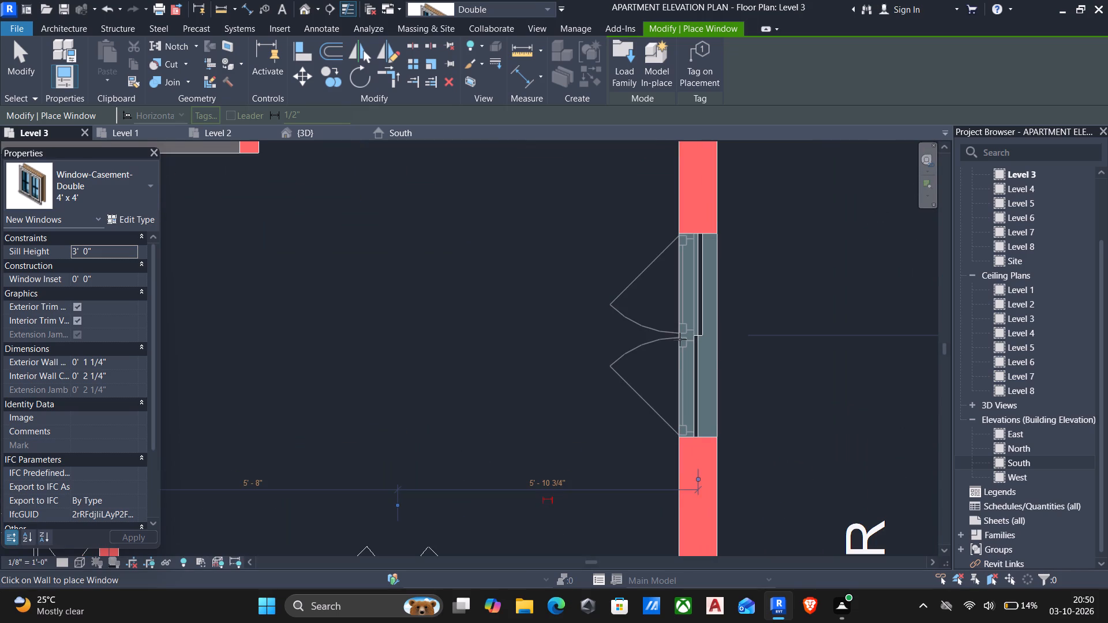
left_click(680, 339)
Check the drawn window openings around flat 7, from its Utility and M-Bedroom to its Study and Bedroom-1.
scroll(678, 343, "down", 5)
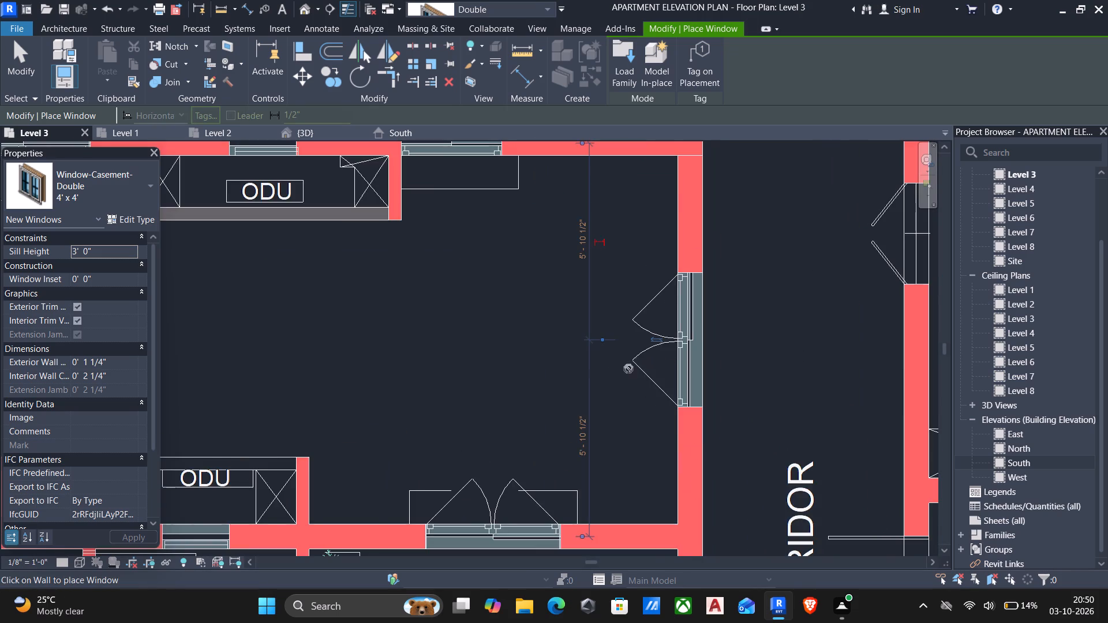
scroll(628, 369, "down", 2)
middle_click_drag(542, 314, 697, 368)
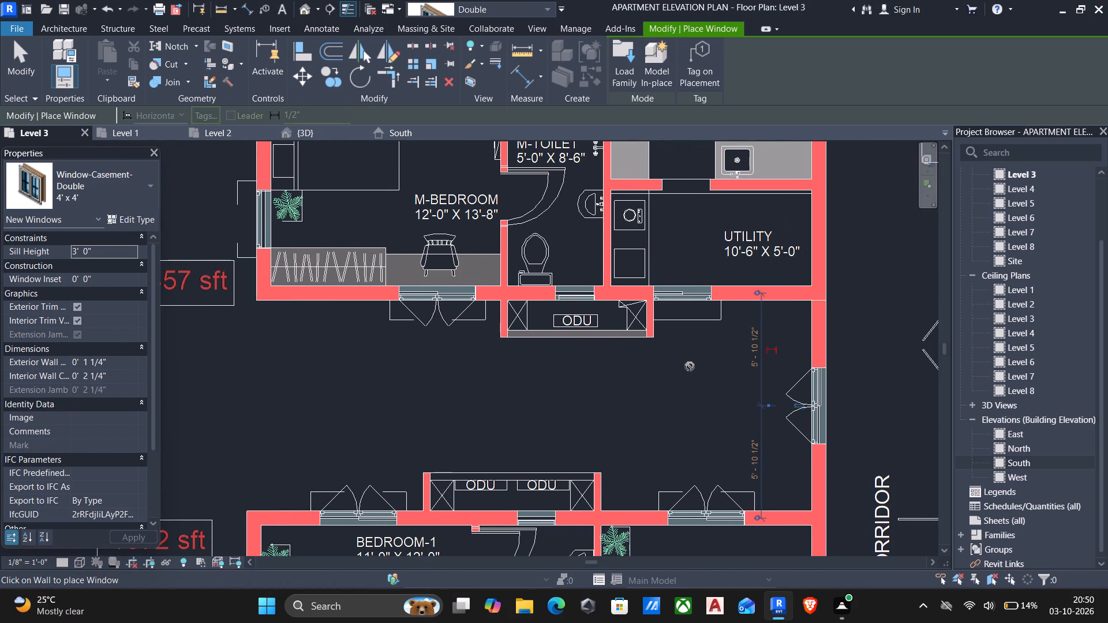
middle_click_drag(439, 260, 533, 325)
scroll(533, 325, "down", 1)
middle_click_drag(528, 311, 528, 324)
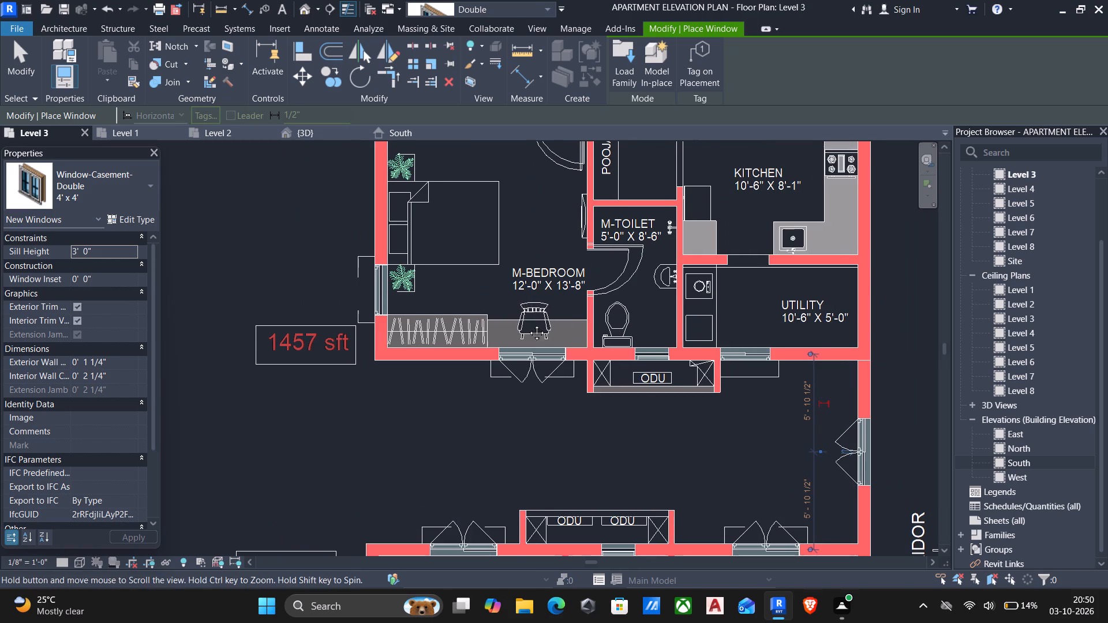
middle_click_drag(528, 324, 518, 407)
middle_click_drag(462, 333, 463, 473)
scroll(562, 411, "down", 2)
middle_click_drag(562, 404, 564, 475)
middle_click_drag(524, 206, 522, 235)
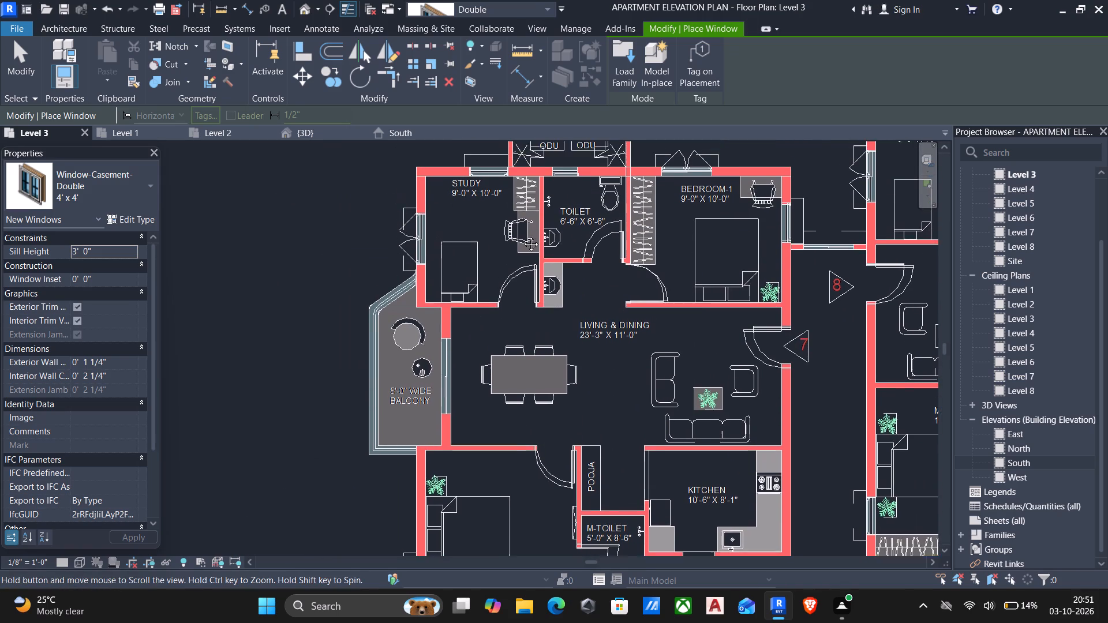
middle_click_drag(522, 235, 527, 292)
scroll(528, 292, "down", 3)
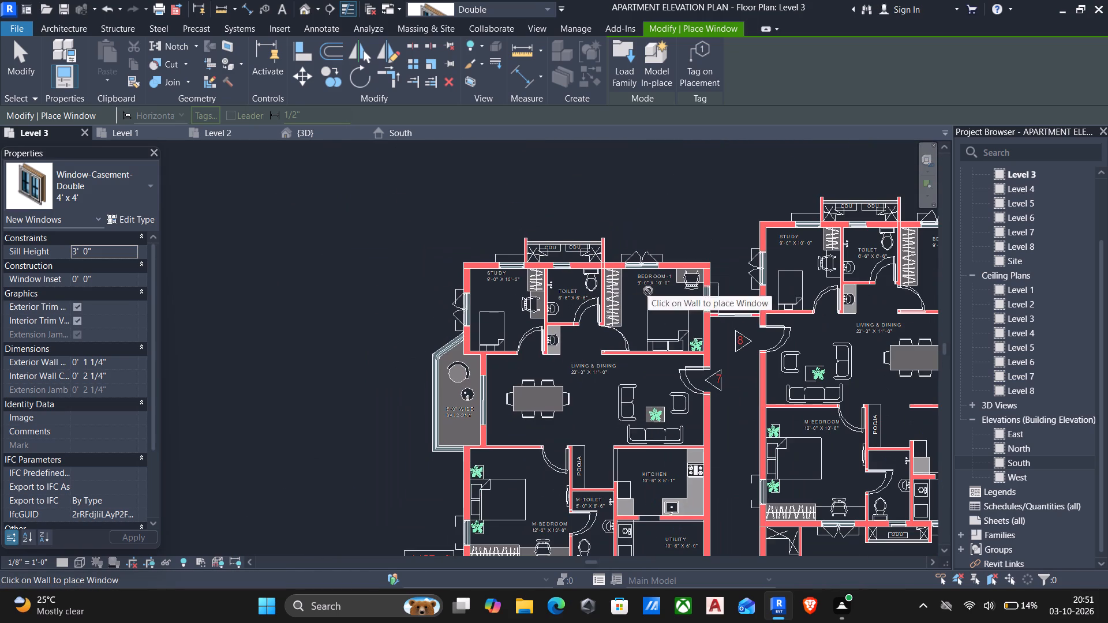
Leave window placement and open the {3D} view, closing in on flat 6's west facade.
key("Escape")
left_click(343, 136)
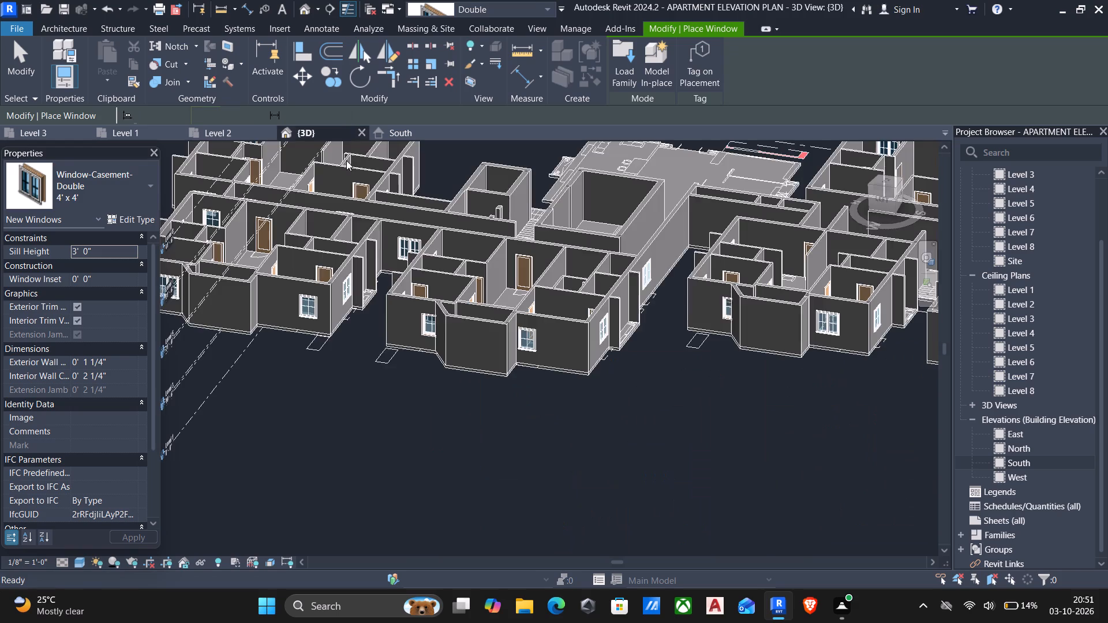
scroll(384, 249, "down", 2)
scroll(395, 260, "up", 3)
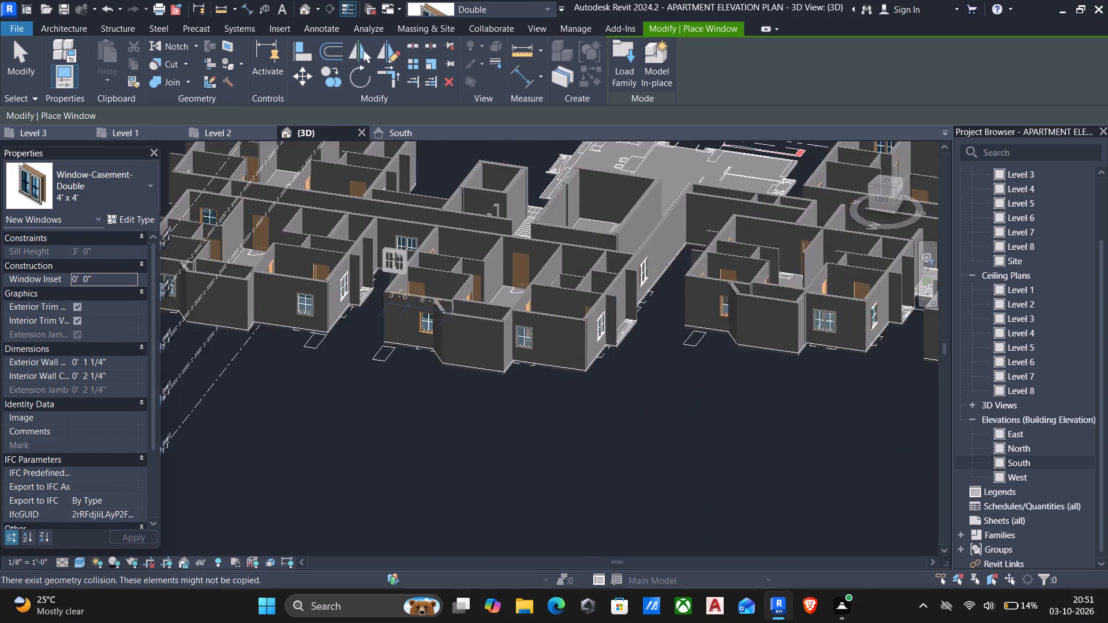
scroll(388, 362, "up", 2)
key("Escape")
middle_click_drag(433, 411, 509, 386, "shift")
scroll(548, 528, "up", 4)
Nudge the 36" x 48" awning window in flat 6's Bedroom-1 west wall north, to about 5'-2 1/2" from the room's south wall.
left_click(544, 515)
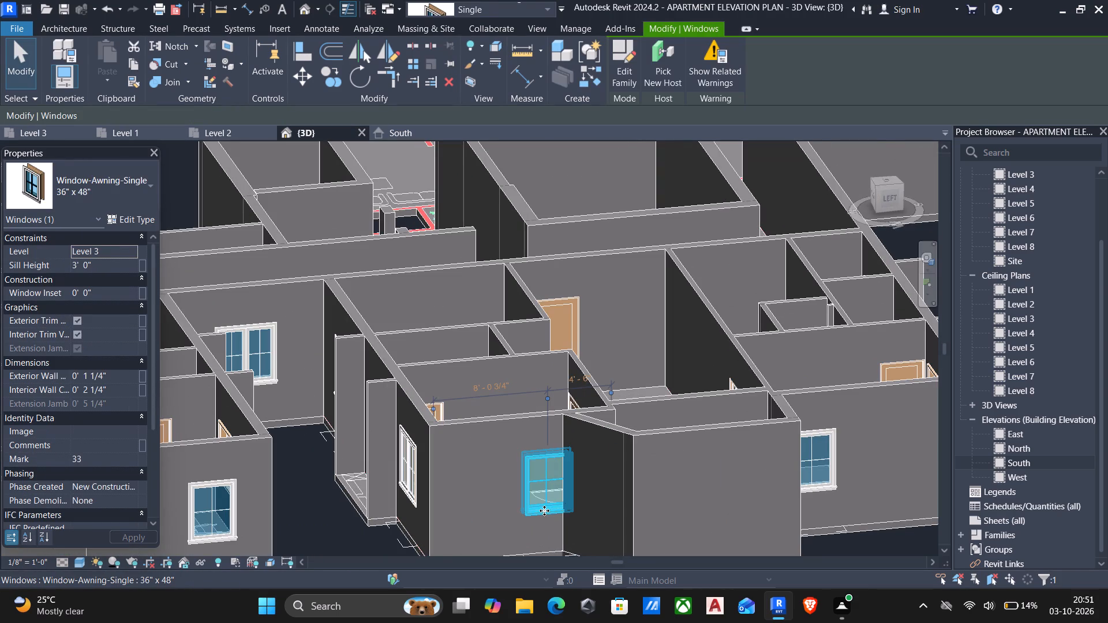
key("Left")
key("Left")
scroll(566, 494, "up", 4)
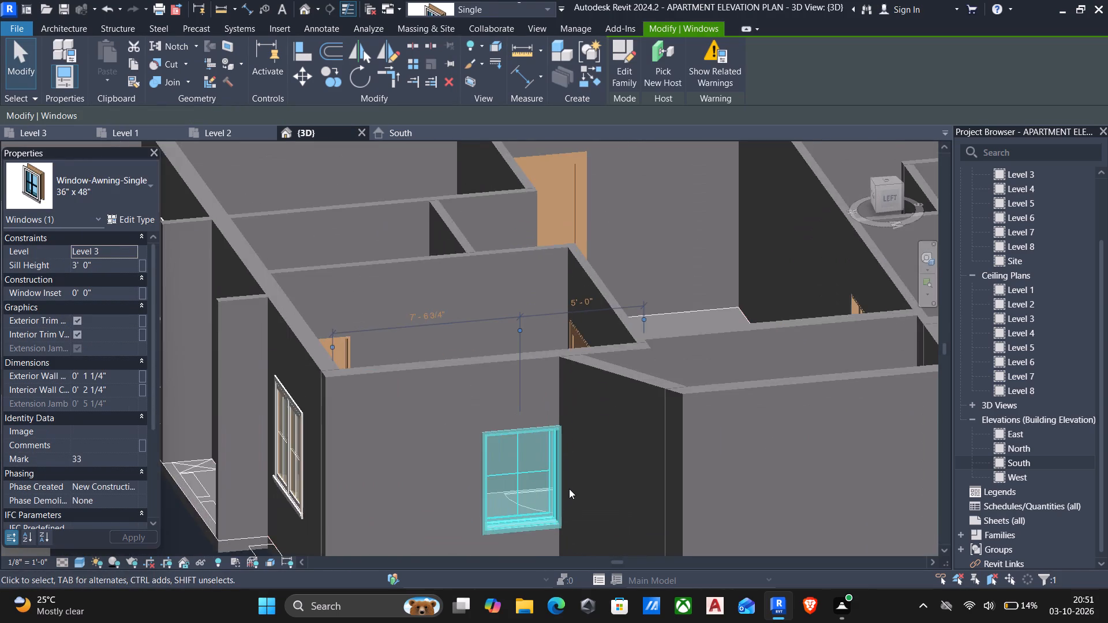
scroll(569, 487, "up", 4)
key("Left")
scroll(569, 490, "up", 4)
key("Left")
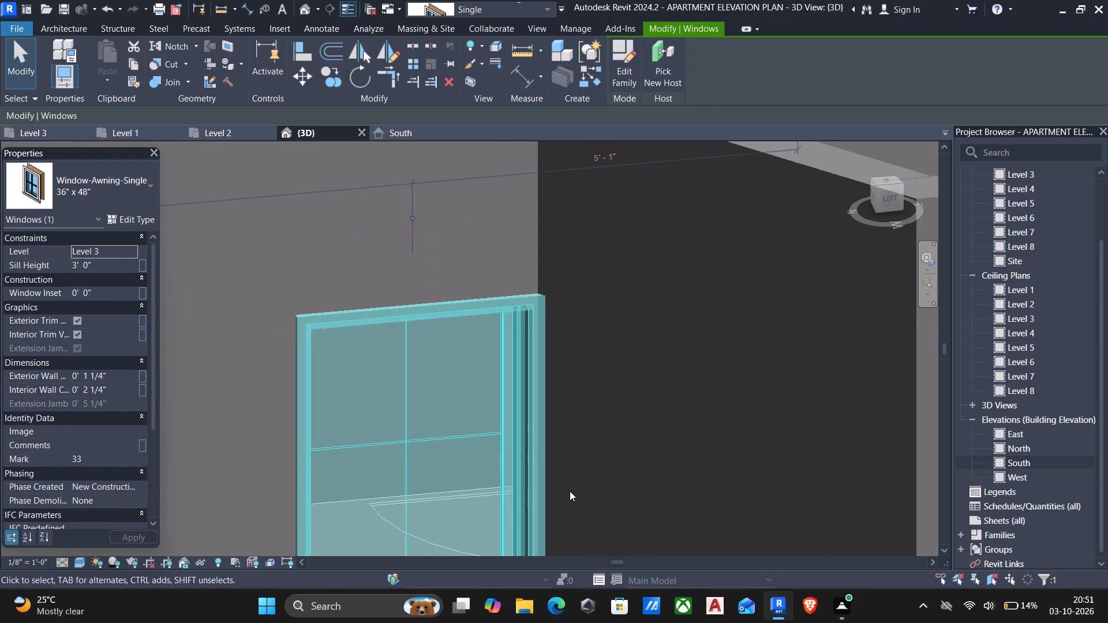
key("Left")
key("Left")
scroll(570, 491, "up", 4)
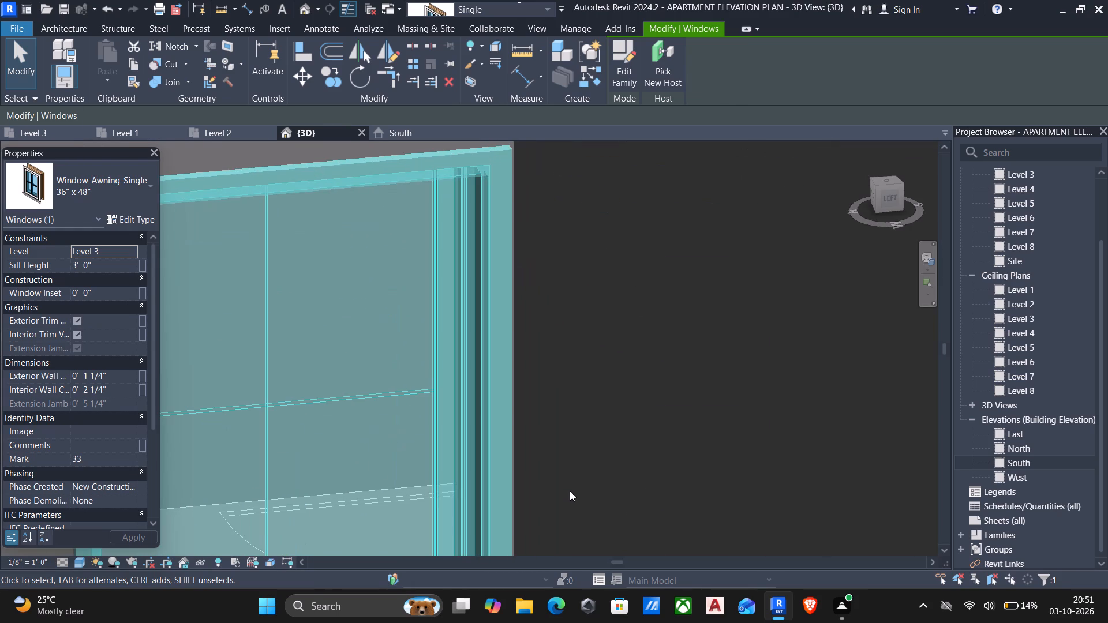
scroll(572, 498, "down", 12)
middle_click_drag(582, 516, 627, 442)
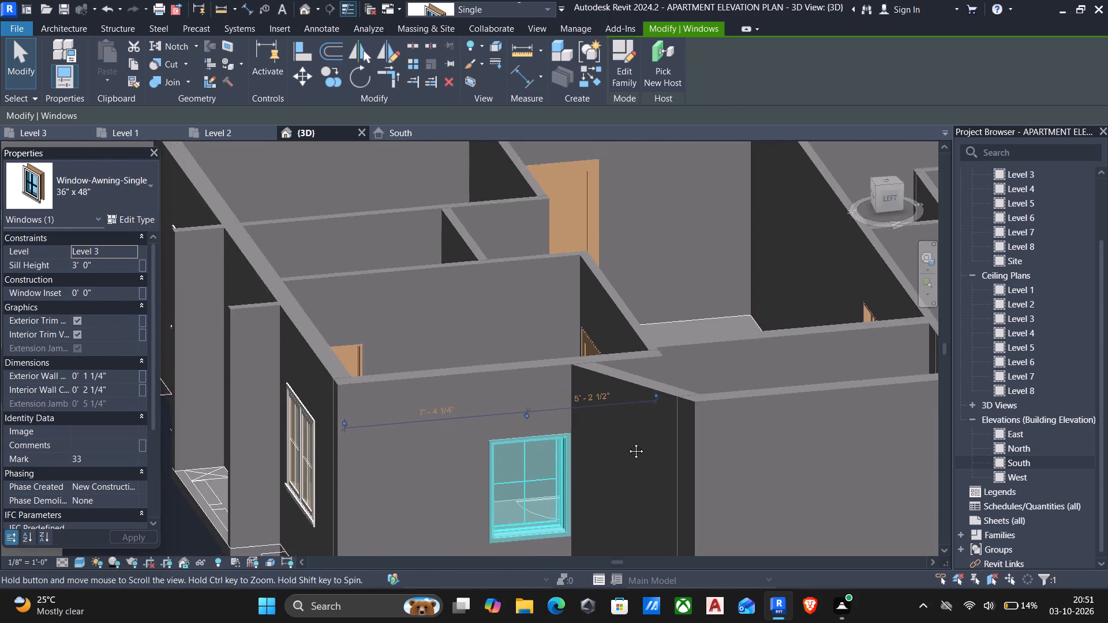
middle_click_drag(627, 442, 657, 374)
scroll(652, 427, "down", 4)
key("Escape")
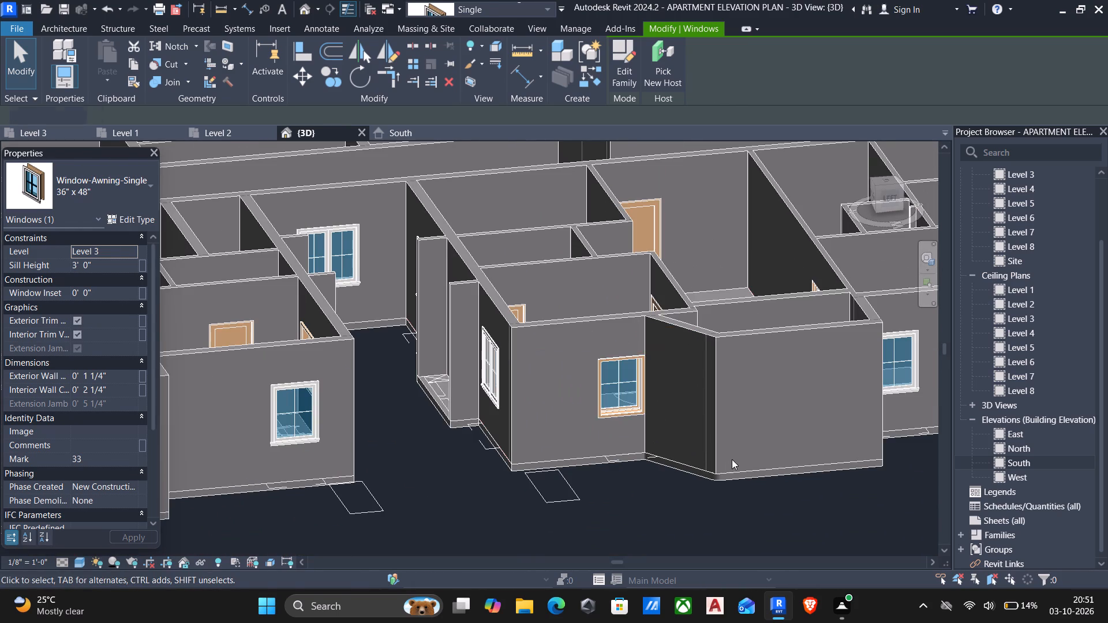
Examine the placed windows along the building's west and north facades in 3D.
middle_click_drag(732, 463, 713, 454)
middle_click_drag(736, 469, 688, 466, "shift")
scroll(687, 468, "down", 2)
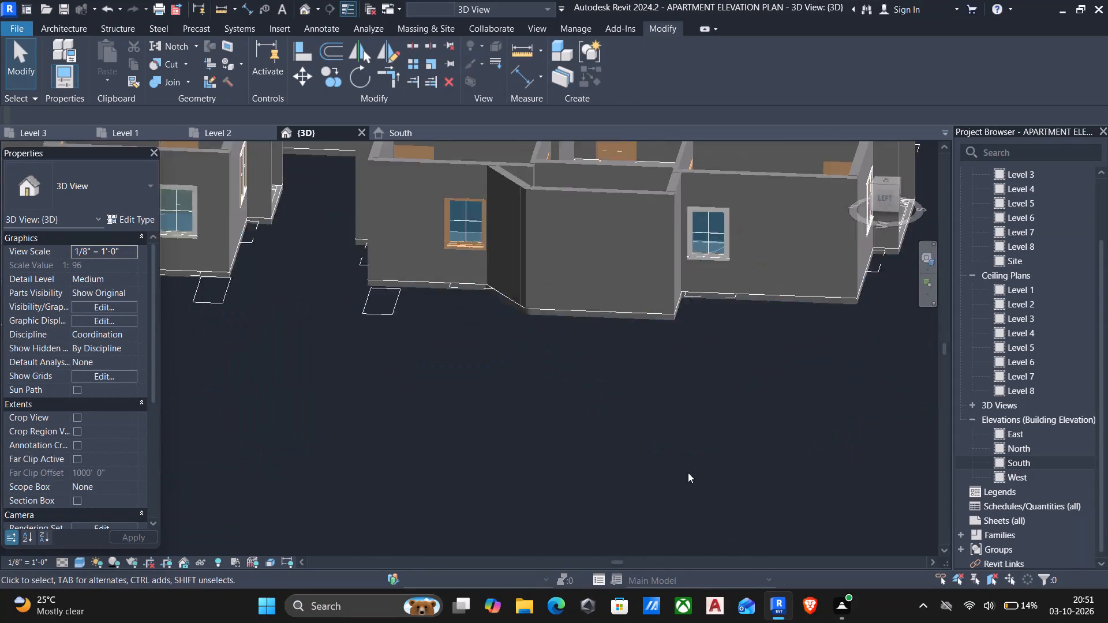
scroll(688, 472, "down", 1)
middle_click_drag(500, 401, 730, 434)
middle_click_drag(511, 389, 573, 401)
scroll(542, 400, "down", 1)
middle_click_drag(365, 386, 392, 402)
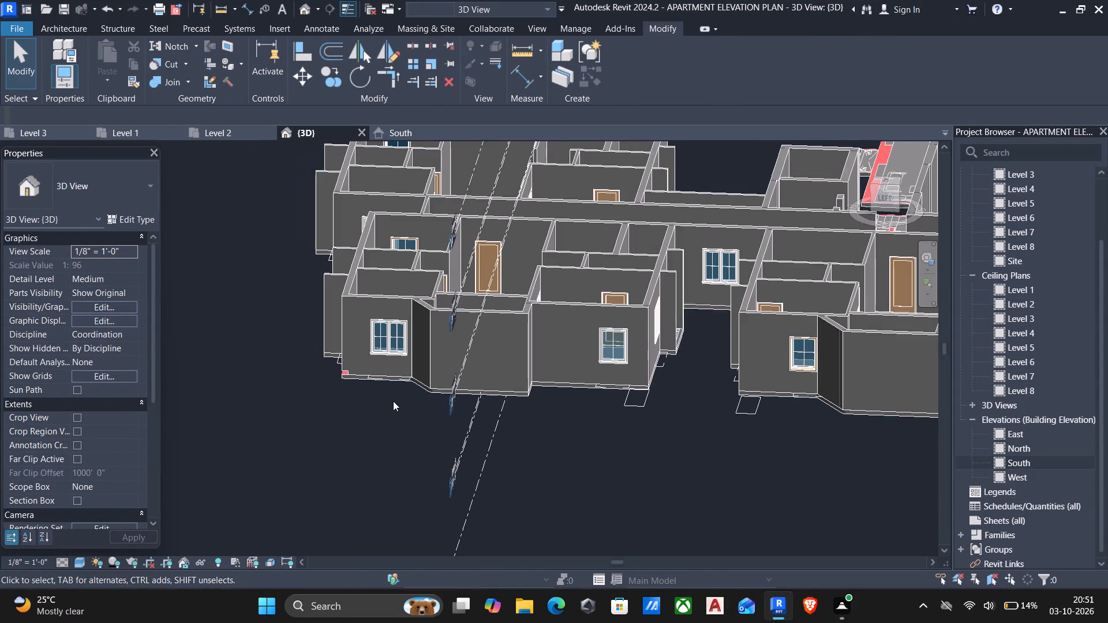
scroll(393, 401, "down", 1, "shift")
middle_click_drag(393, 401, 495, 406, "shift")
scroll(501, 404, "down", 1)
middle_click_drag(523, 434, 474, 292)
scroll(547, 426, "up", 1)
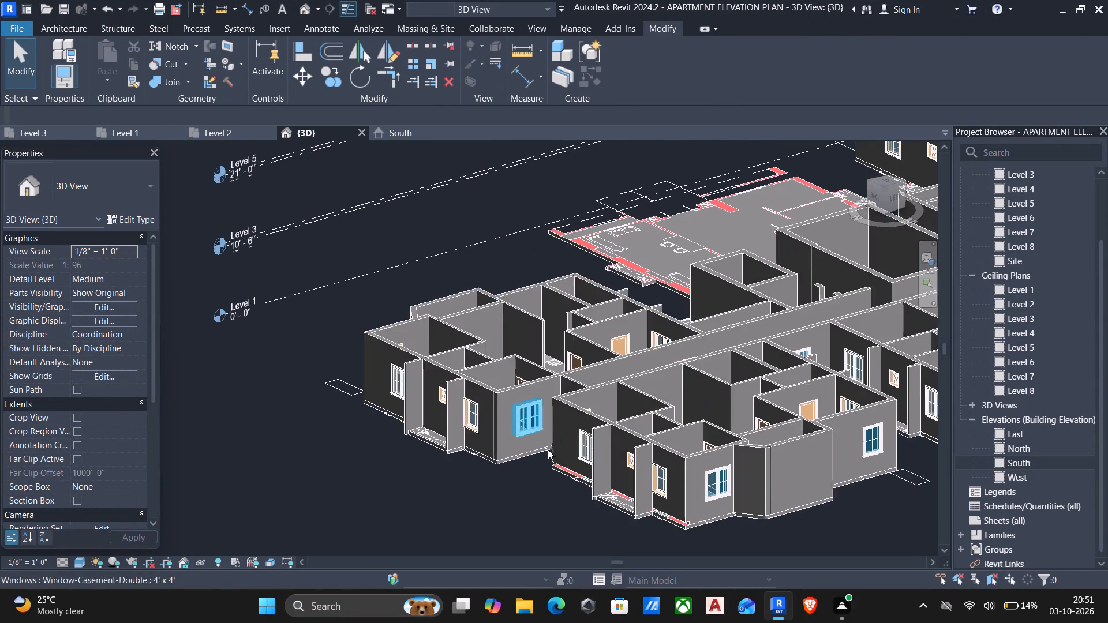
middle_click_drag(566, 471, 455, 318)
scroll(448, 323, "up", 3)
middle_click_drag(455, 358, 469, 355)
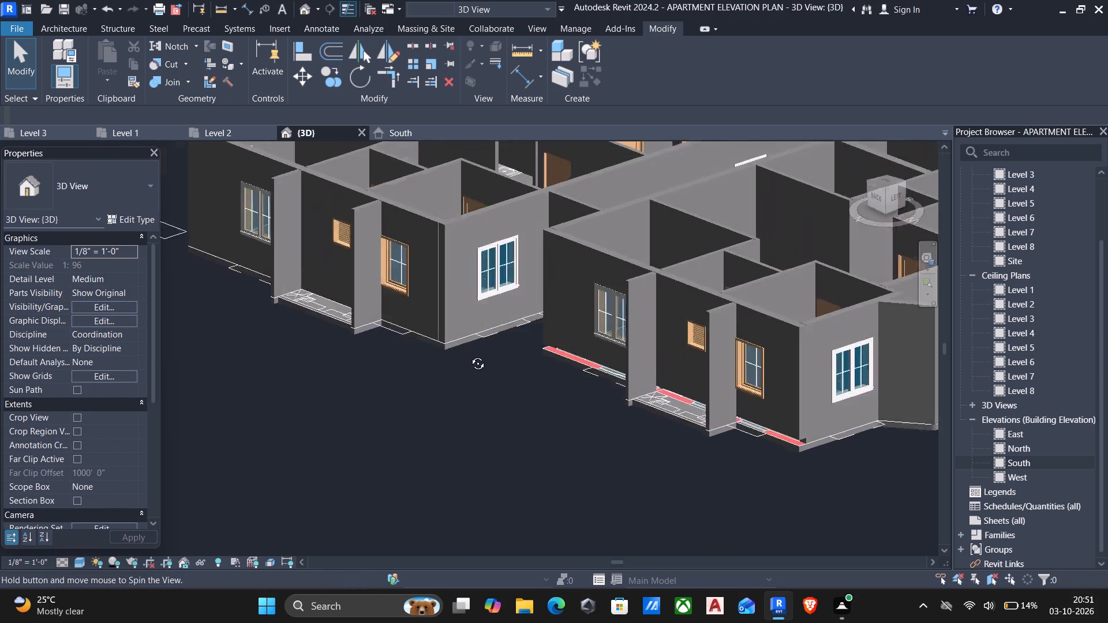
middle_click_drag(469, 355, 485, 339)
scroll(485, 339, "down", 4)
middle_click_drag(515, 373, 504, 388)
scroll(504, 385, "down", 3)
scroll(552, 382, "down", 3)
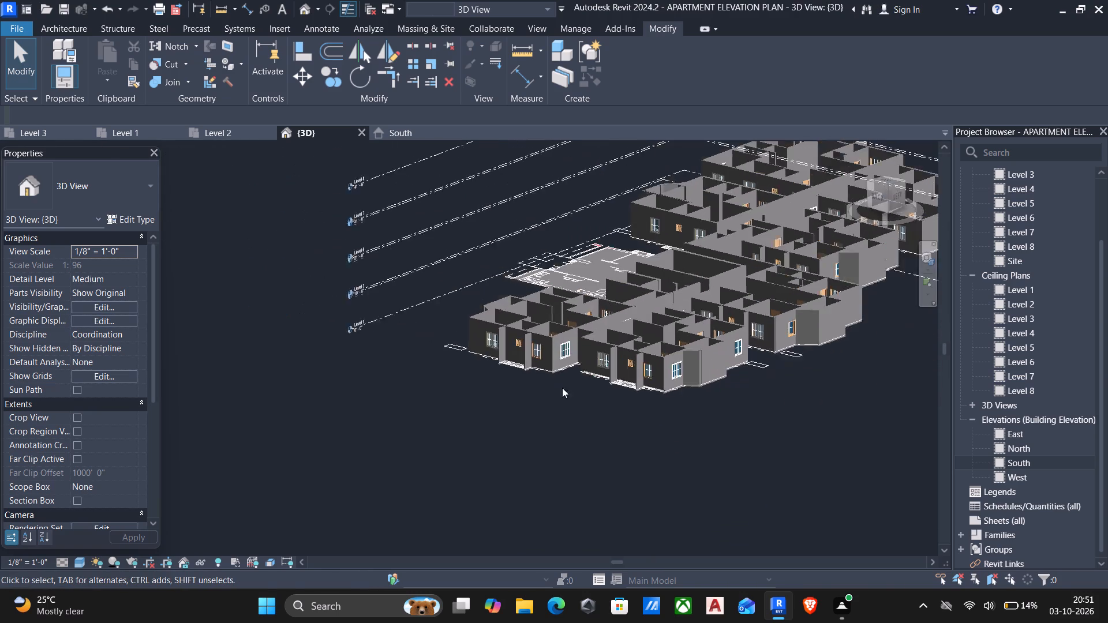
Examine the placed windows and walls around the rest of the building in 3D, closing in on the end flats.
middle_click_drag(649, 415, 561, 445)
middle_click_drag(785, 383, 598, 398, "shift")
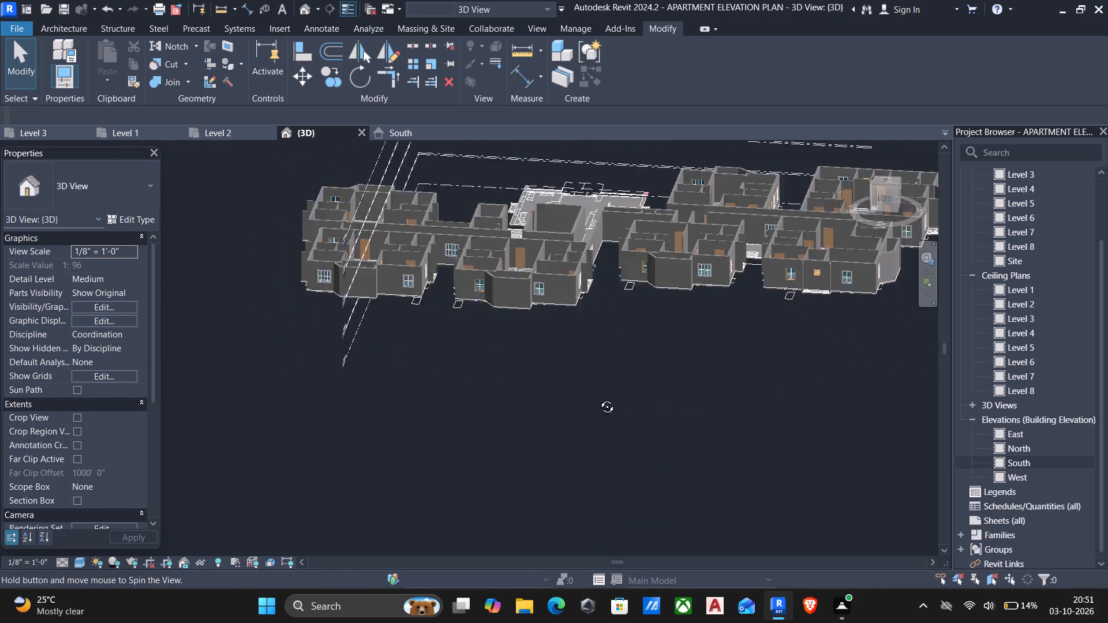
middle_click_drag(598, 398, 571, 397, "shift")
middle_click_drag(729, 359, 514, 406)
middle_click_drag(770, 385, 611, 391, "shift")
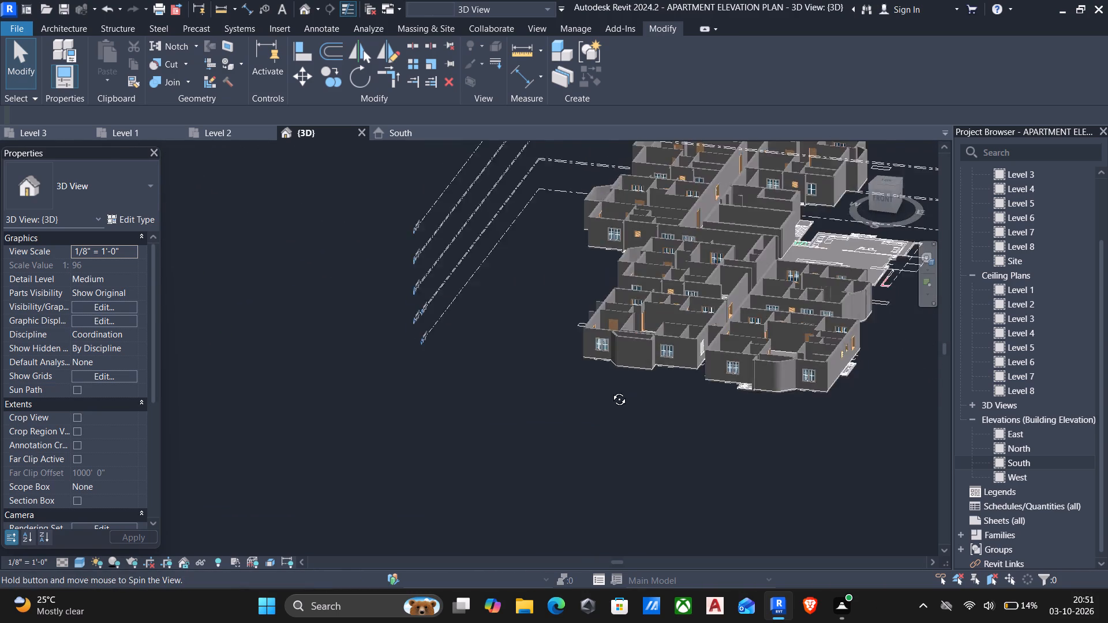
middle_click_drag(611, 391, 508, 427, "shift")
scroll(739, 463, "up", 6)
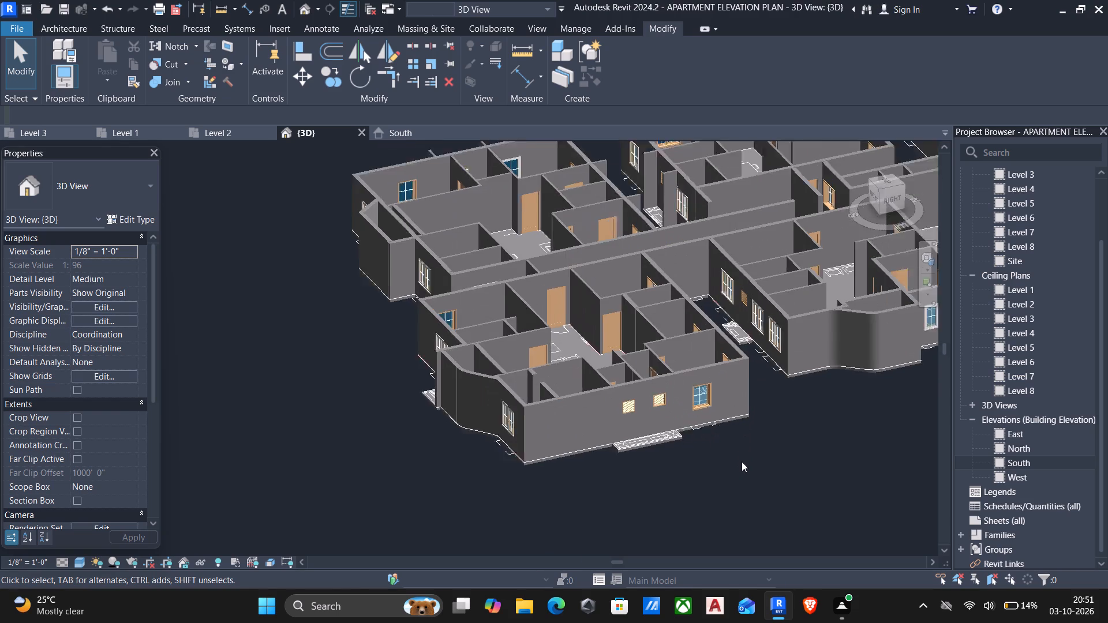
scroll(742, 461, "up", 1)
middle_click_drag(739, 465, 587, 434)
scroll(586, 434, "down", 3)
middle_click_drag(609, 440, 581, 448)
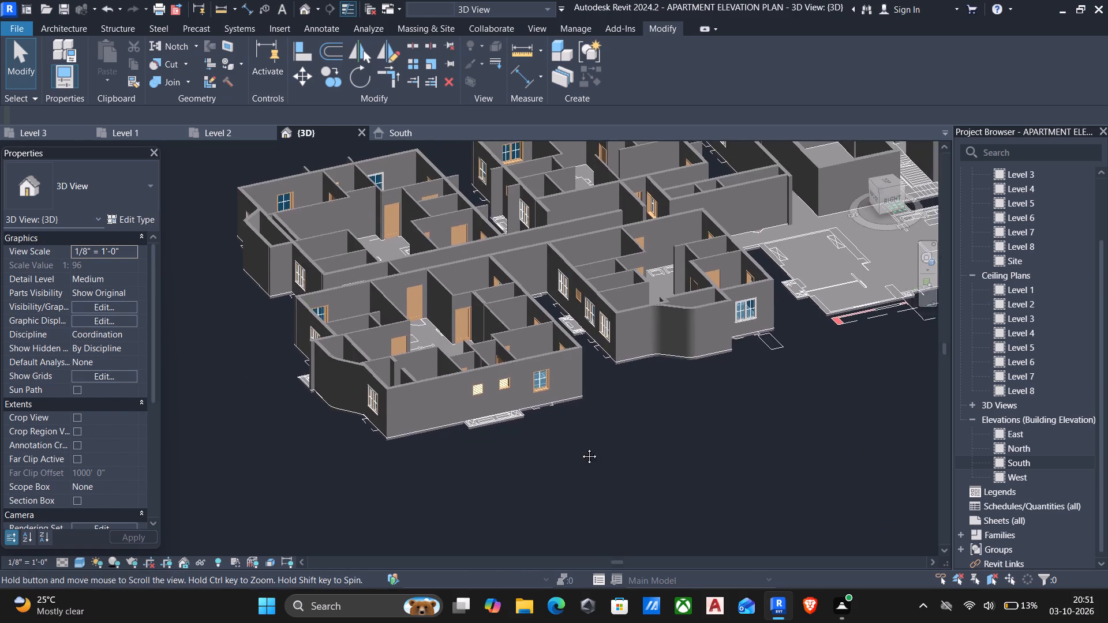
middle_click_drag(581, 448, 515, 450)
scroll(514, 453, "down", 2)
middle_click_drag(608, 425, 501, 452)
scroll(495, 453, "down", 2)
middle_click_drag(631, 411, 626, 414)
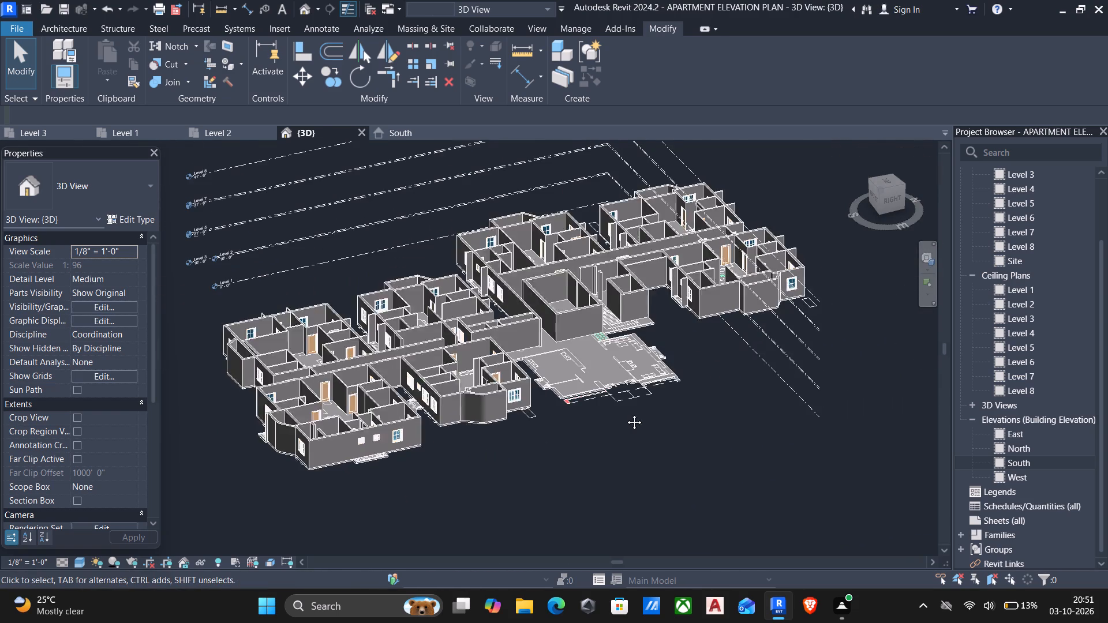
middle_click_drag(626, 414, 604, 421)
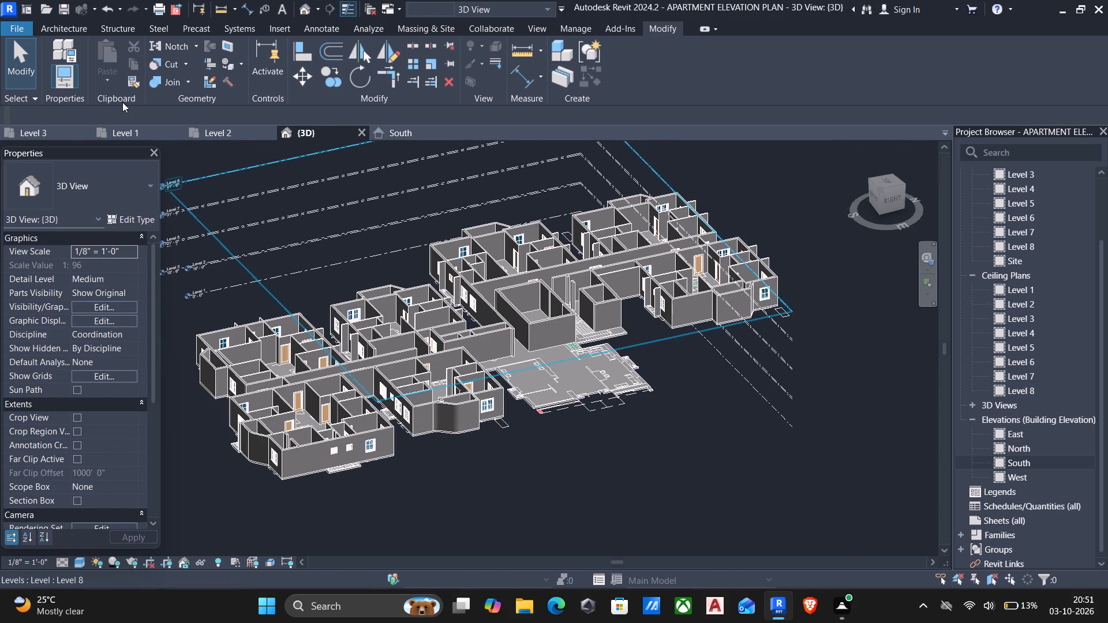
Look over the Level 3 floor plan from flats 7 and 8 down to the lift core and lower flats.
left_click(47, 130)
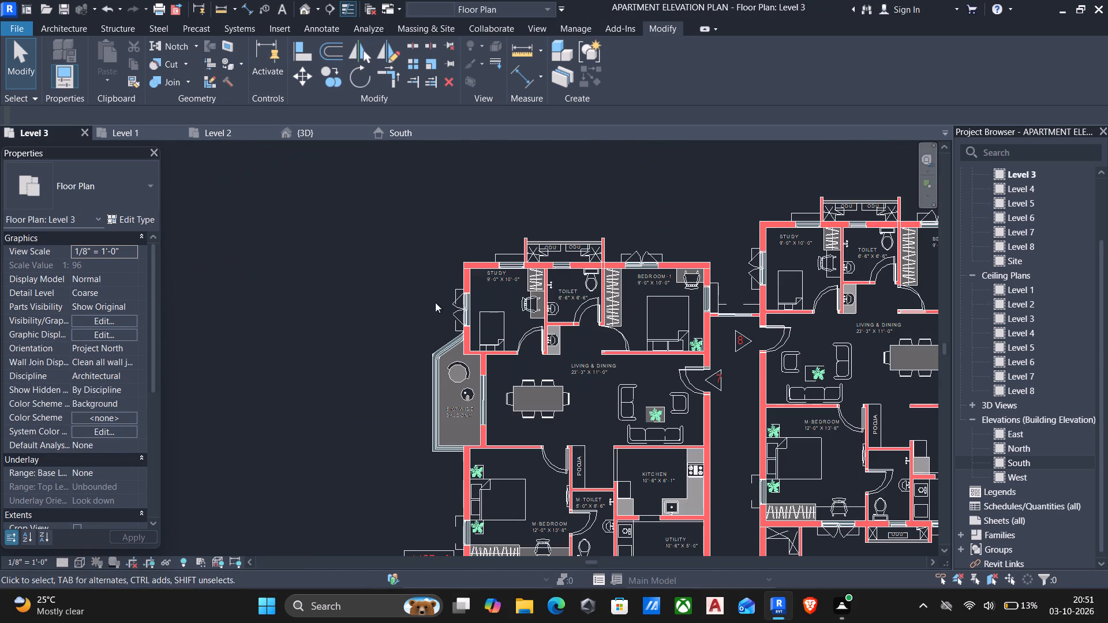
middle_click_drag(552, 367, 349, 275)
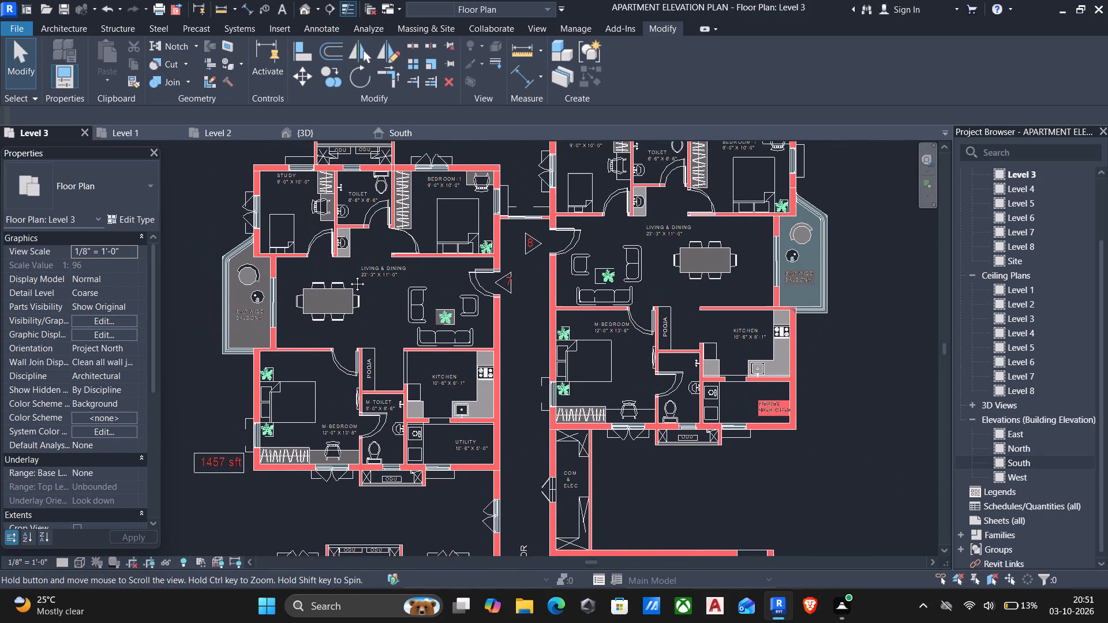
middle_click_drag(349, 275, 353, 279)
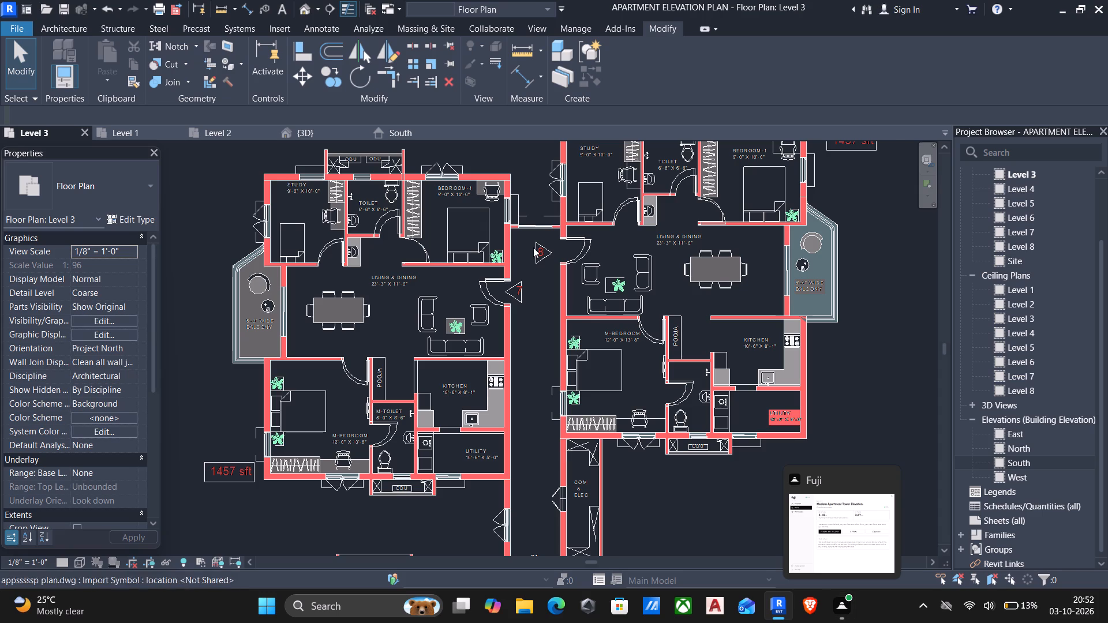
scroll(526, 338, "down", 4)
middle_click_drag(588, 401, 604, 316)
scroll(604, 312, "down", 3)
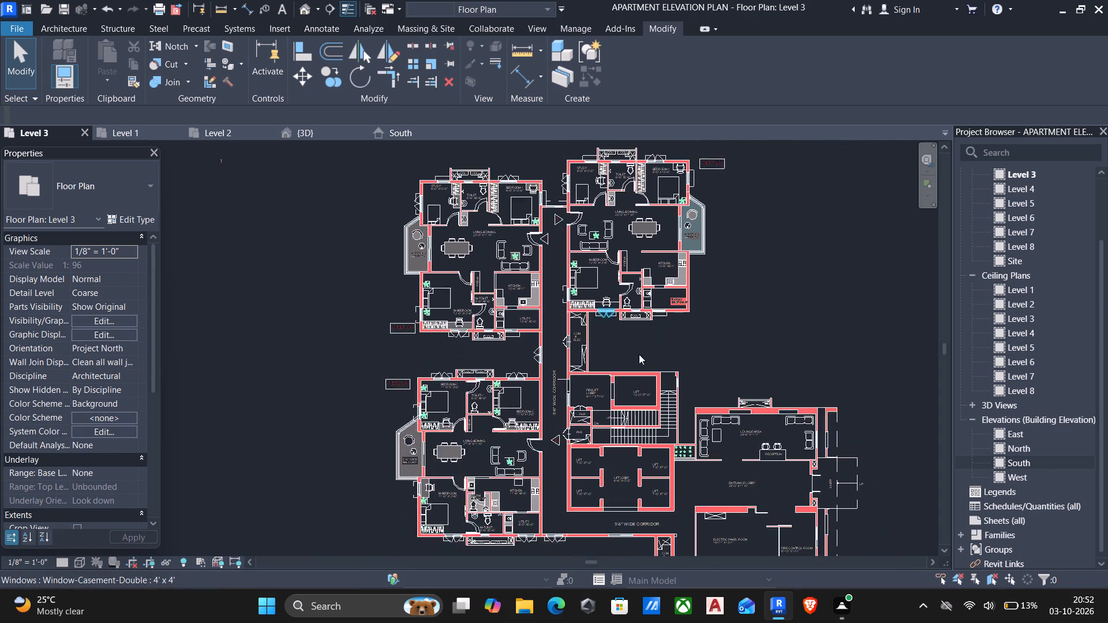
middle_click_drag(649, 372, 642, 333)
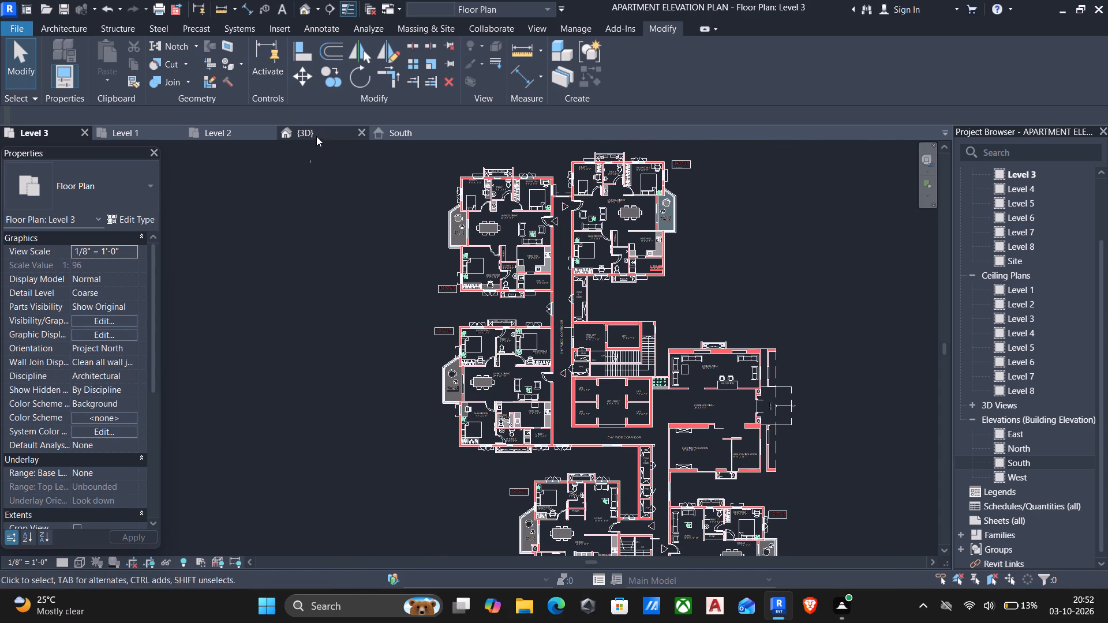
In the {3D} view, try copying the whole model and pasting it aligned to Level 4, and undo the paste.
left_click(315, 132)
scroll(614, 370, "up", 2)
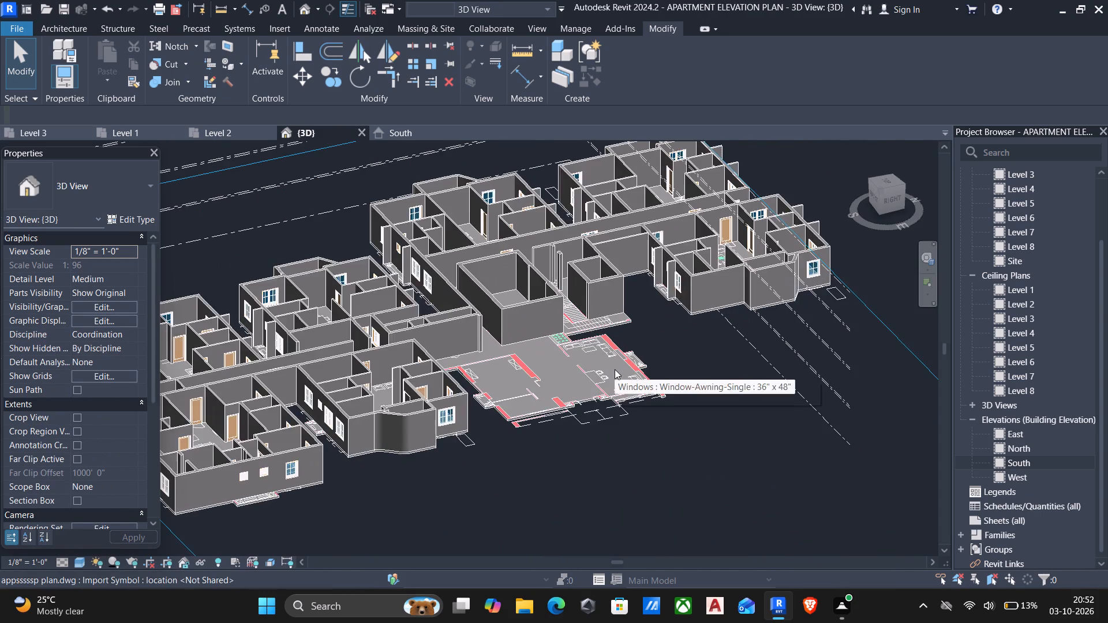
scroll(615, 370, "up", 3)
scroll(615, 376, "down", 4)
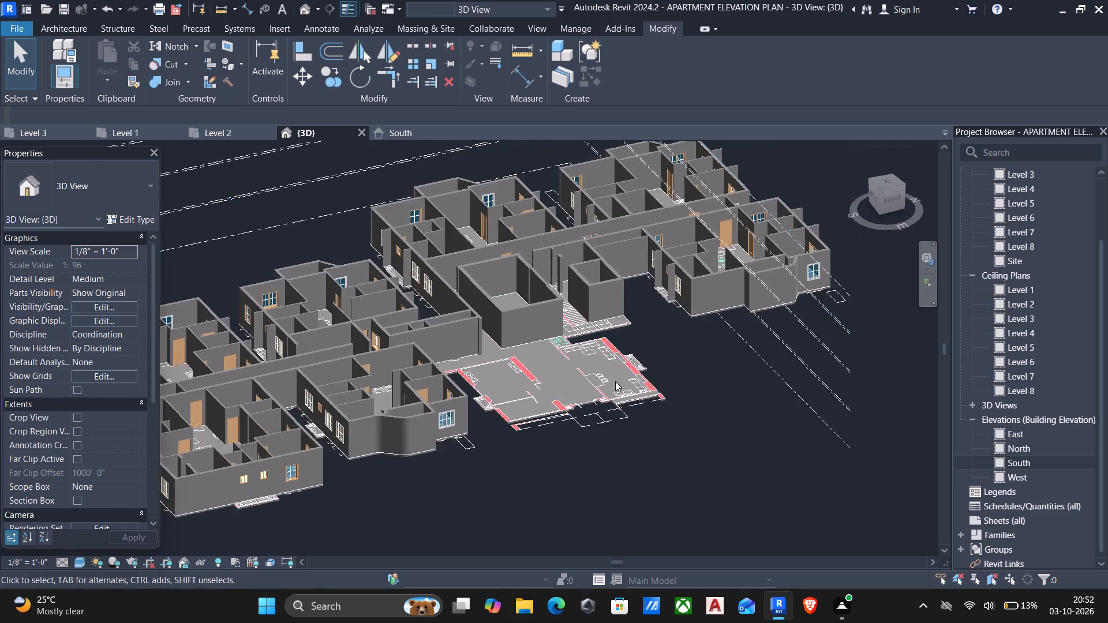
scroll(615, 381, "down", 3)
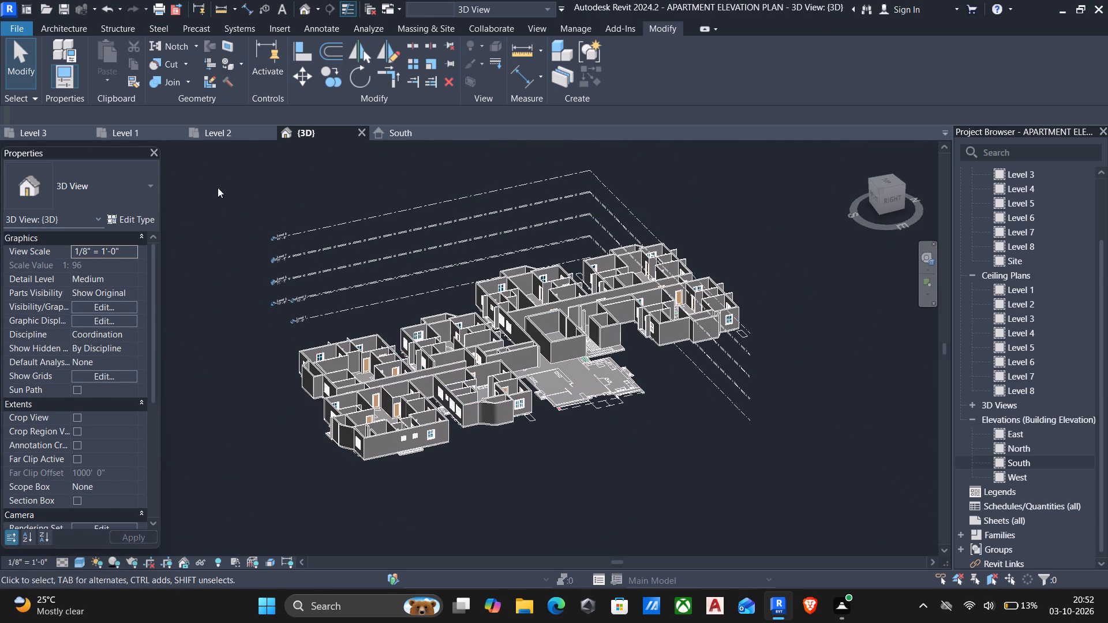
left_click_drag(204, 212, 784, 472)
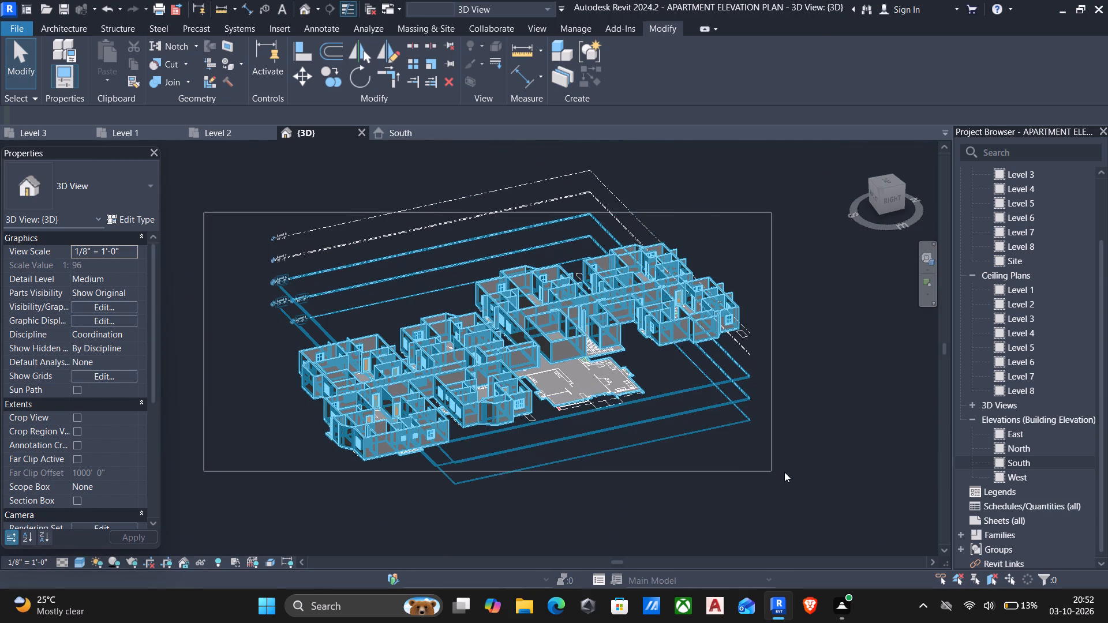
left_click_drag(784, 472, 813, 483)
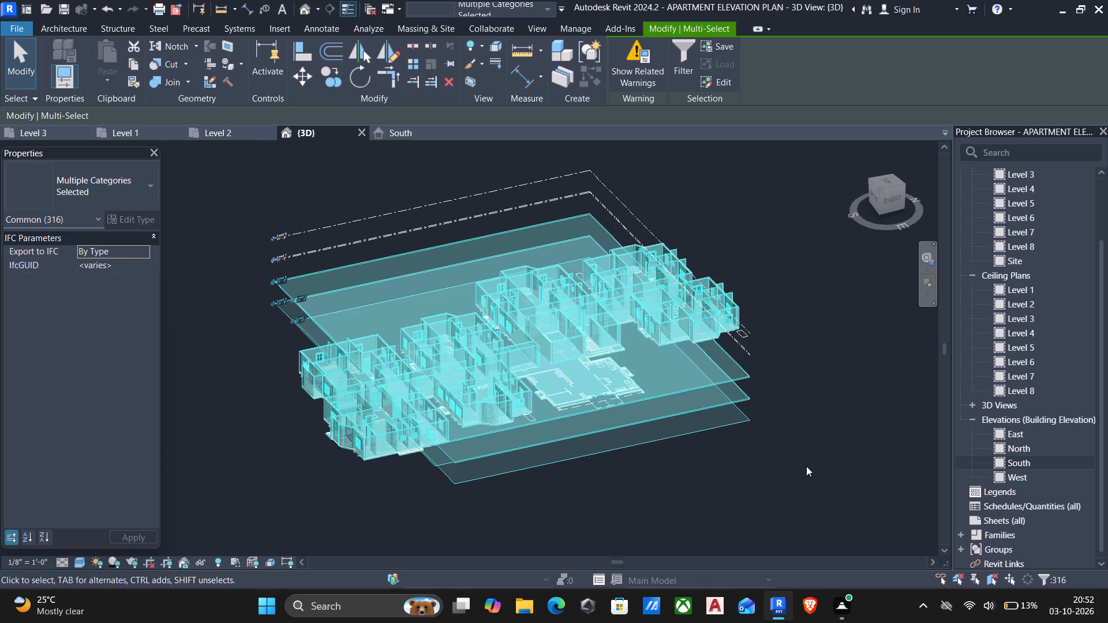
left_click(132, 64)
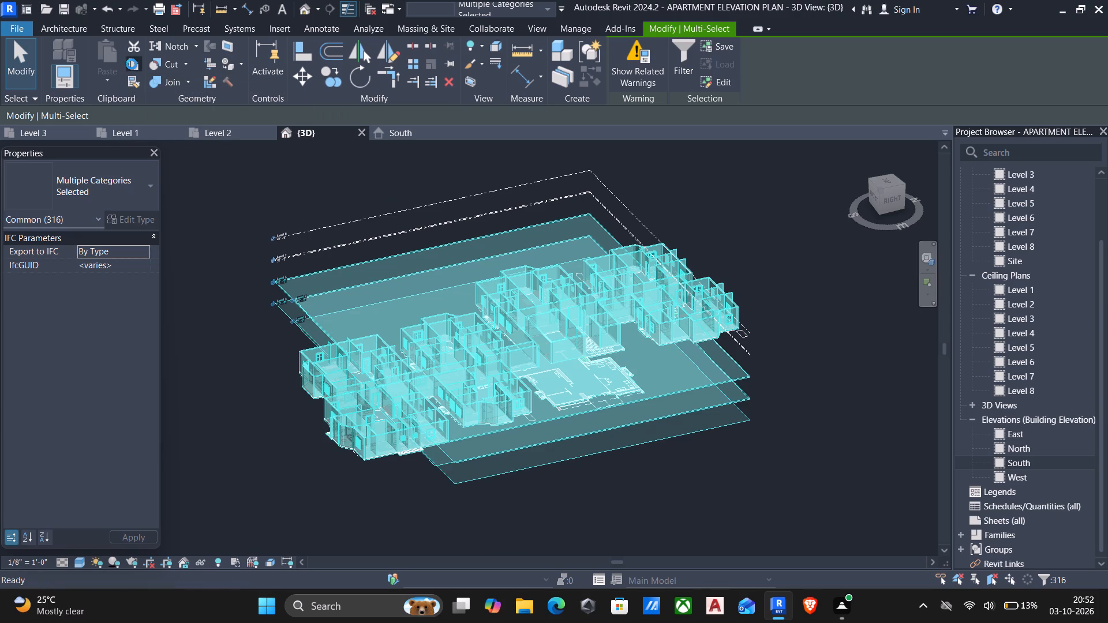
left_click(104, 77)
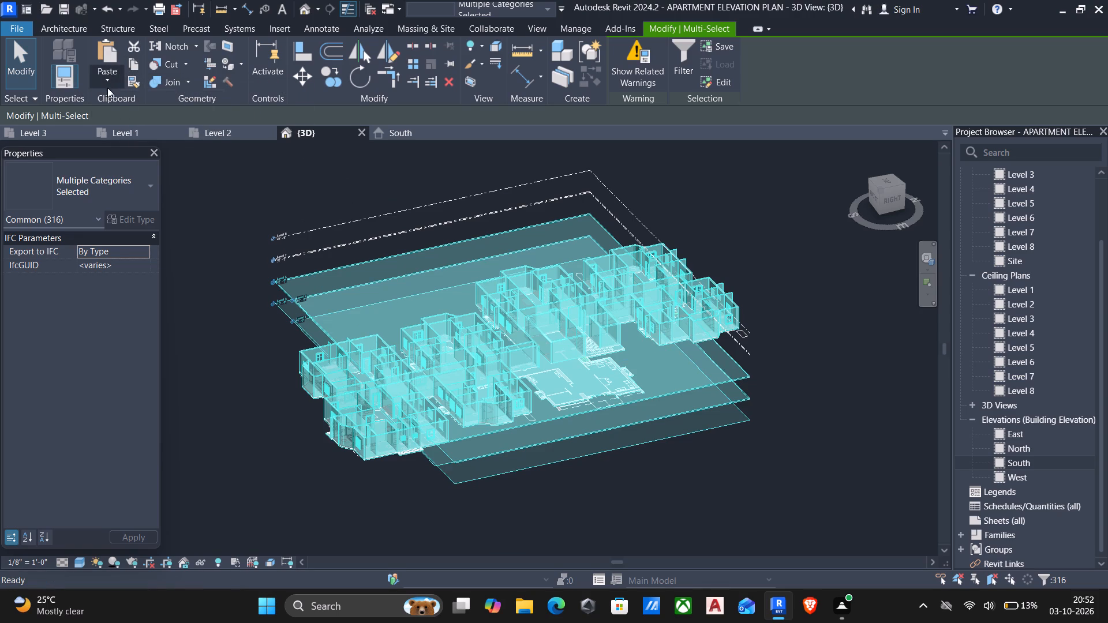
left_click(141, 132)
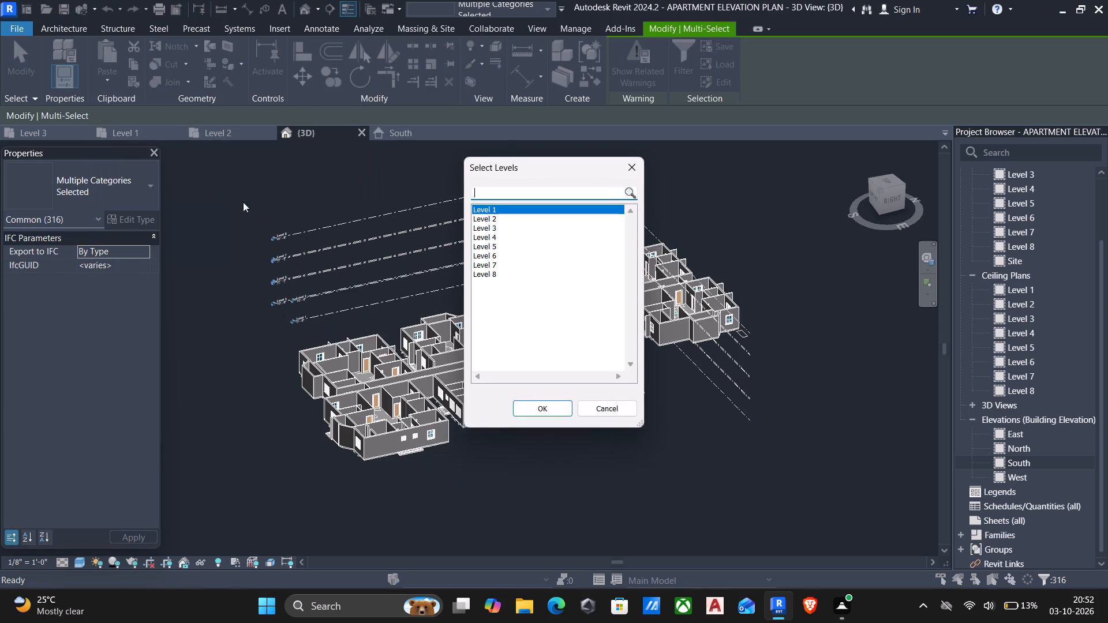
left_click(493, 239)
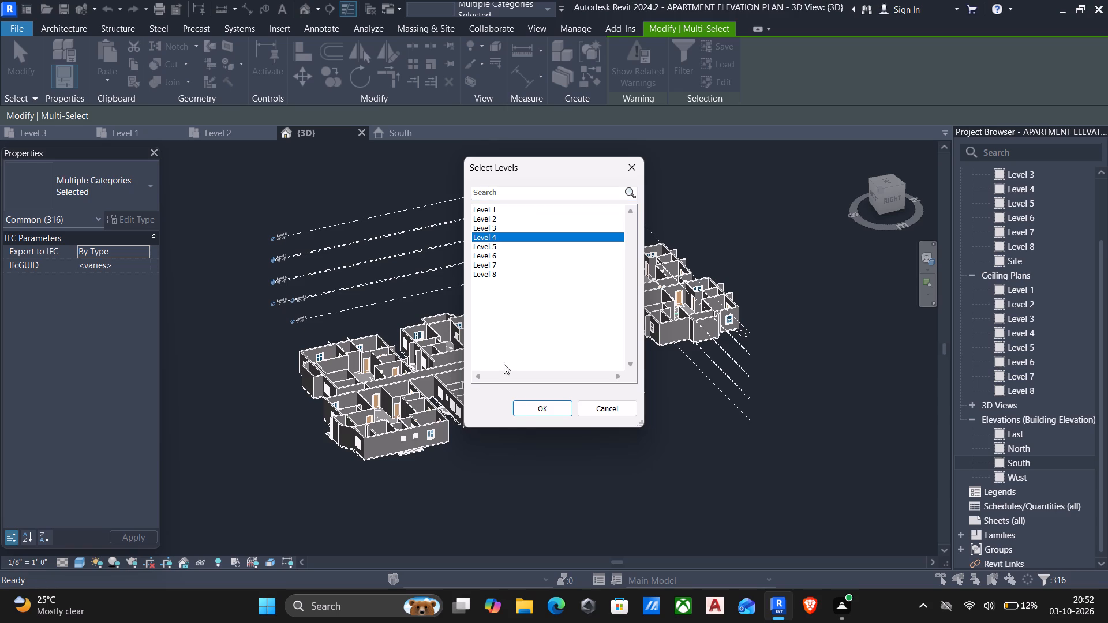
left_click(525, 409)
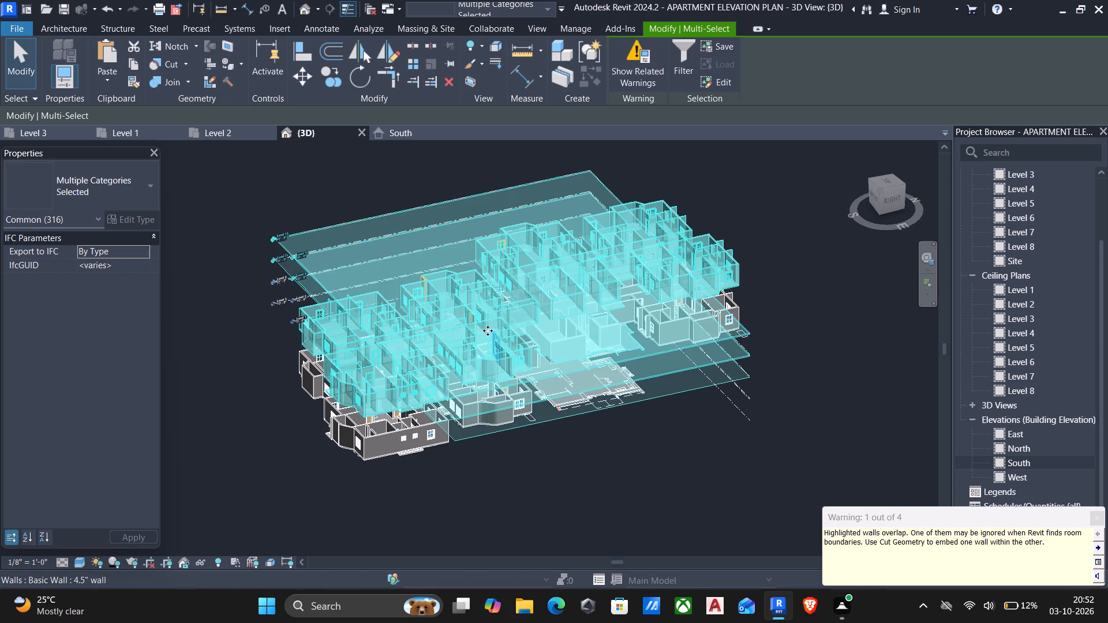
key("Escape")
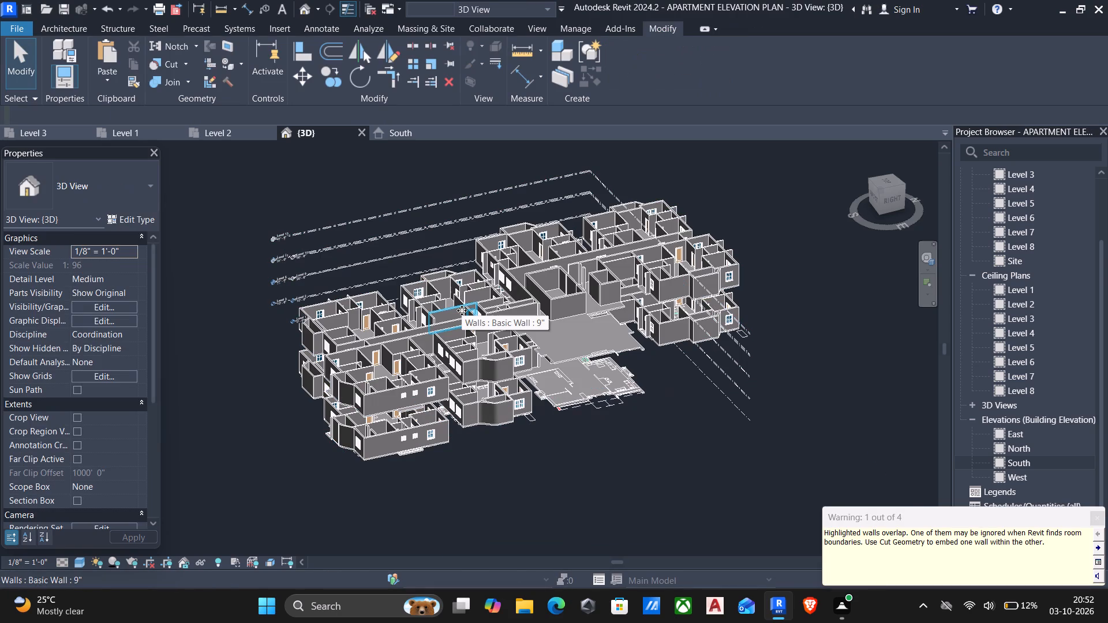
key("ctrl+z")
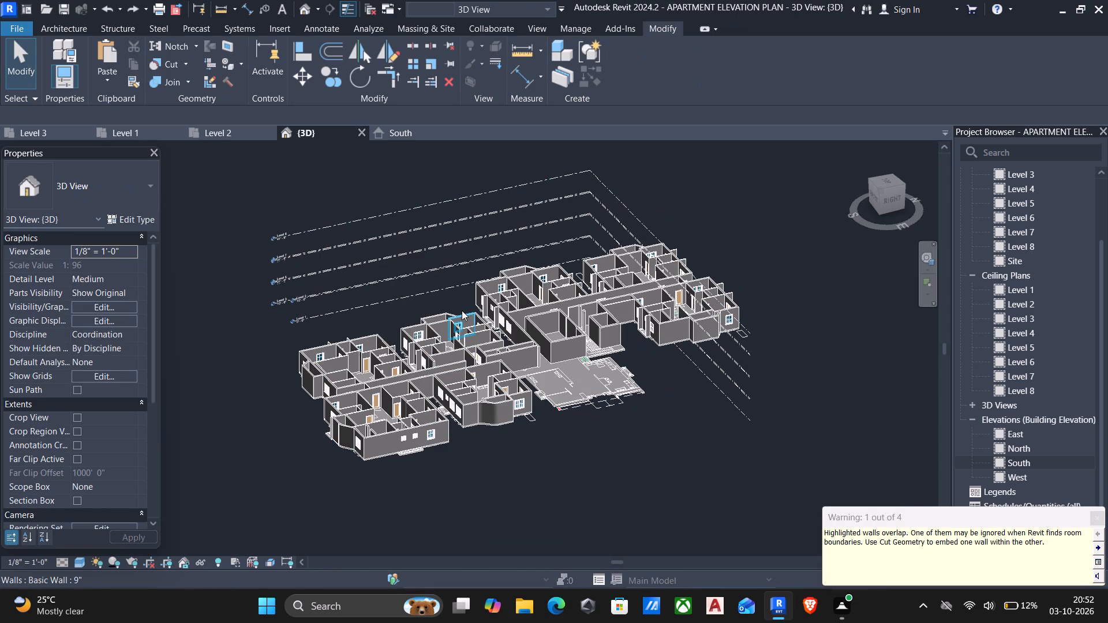
Examine the whole floor model and its level datums from the right and back sides in 3D.
scroll(362, 220, "up", 5)
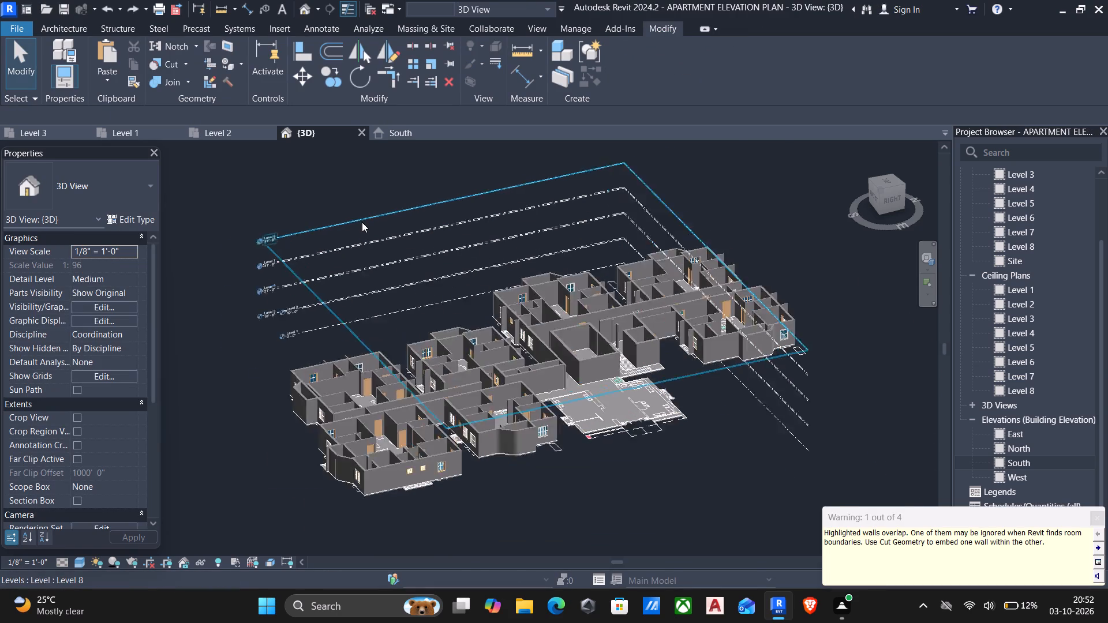
scroll(375, 265, "down", 5)
scroll(435, 293, "down", 3)
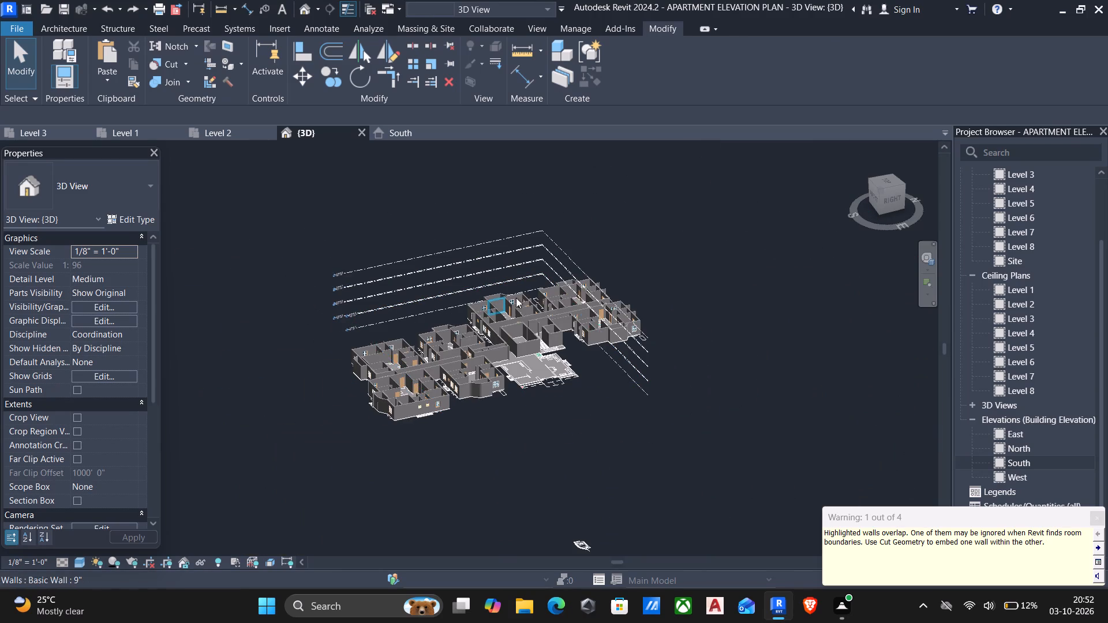
middle_click_drag(664, 339, 631, 275, "shift")
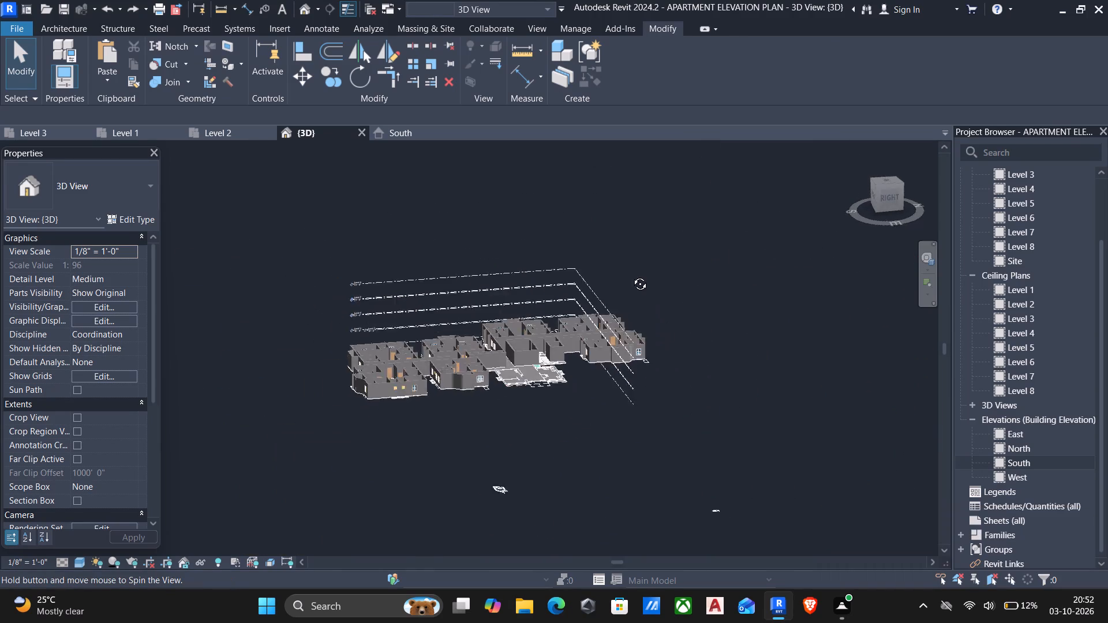
middle_click_drag(631, 275, 456, 265, "shift")
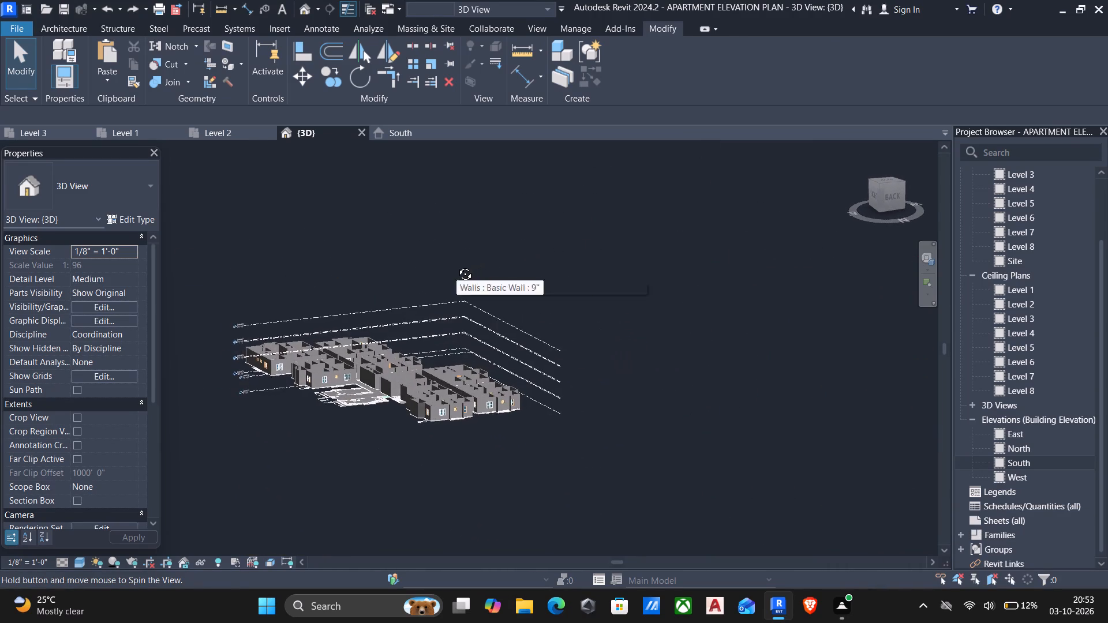
middle_click_drag(456, 265, 452, 265, "shift")
scroll(607, 360, "up", 4)
middle_click_drag(623, 357, 529, 380, "shift")
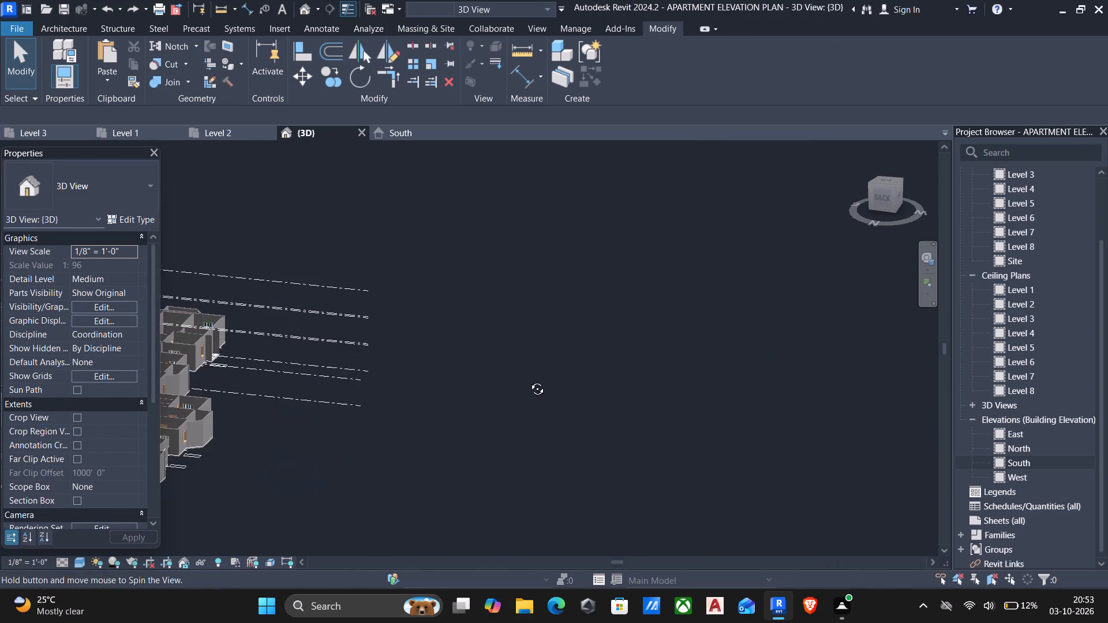
middle_click_drag(529, 380, 738, 325, "shift")
middle_click_drag(638, 363, 707, 356)
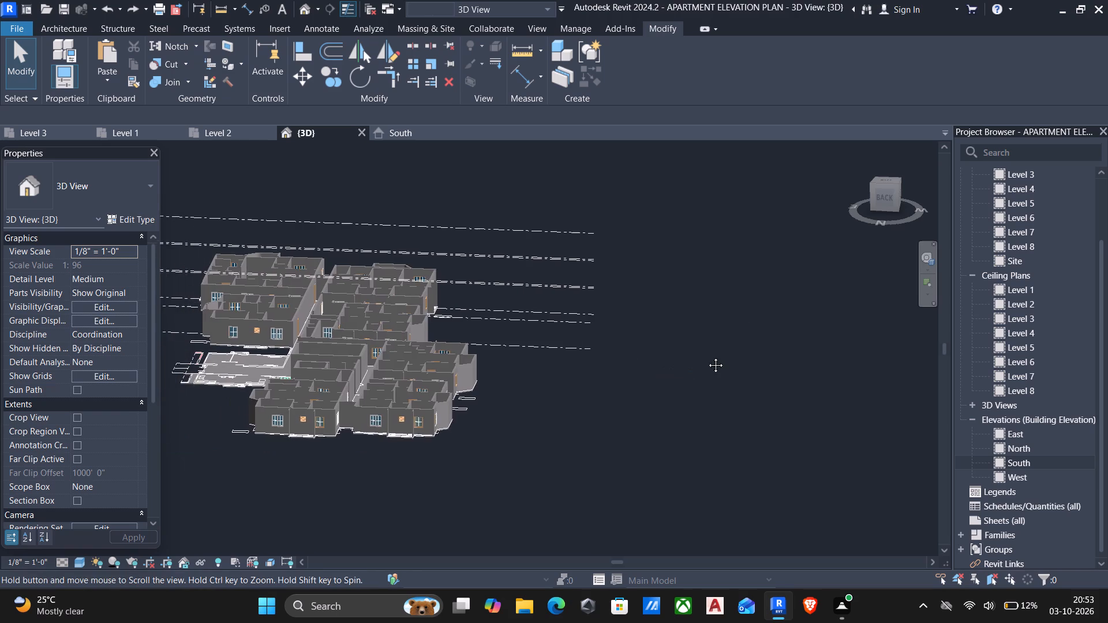
middle_click_drag(707, 356, 720, 355)
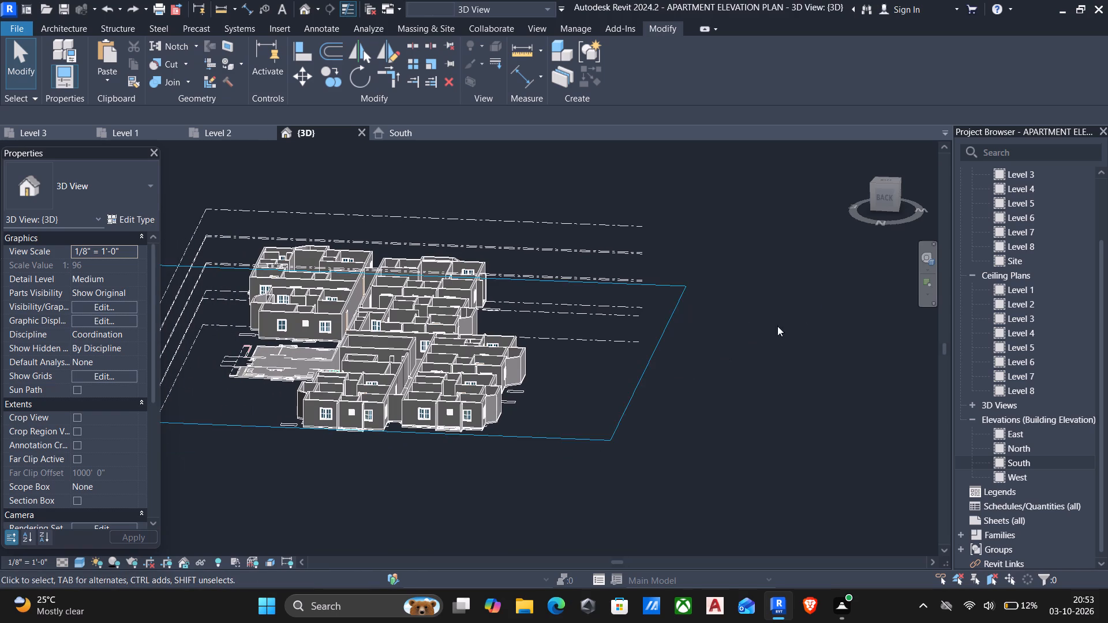
scroll(862, 303, "down", 3)
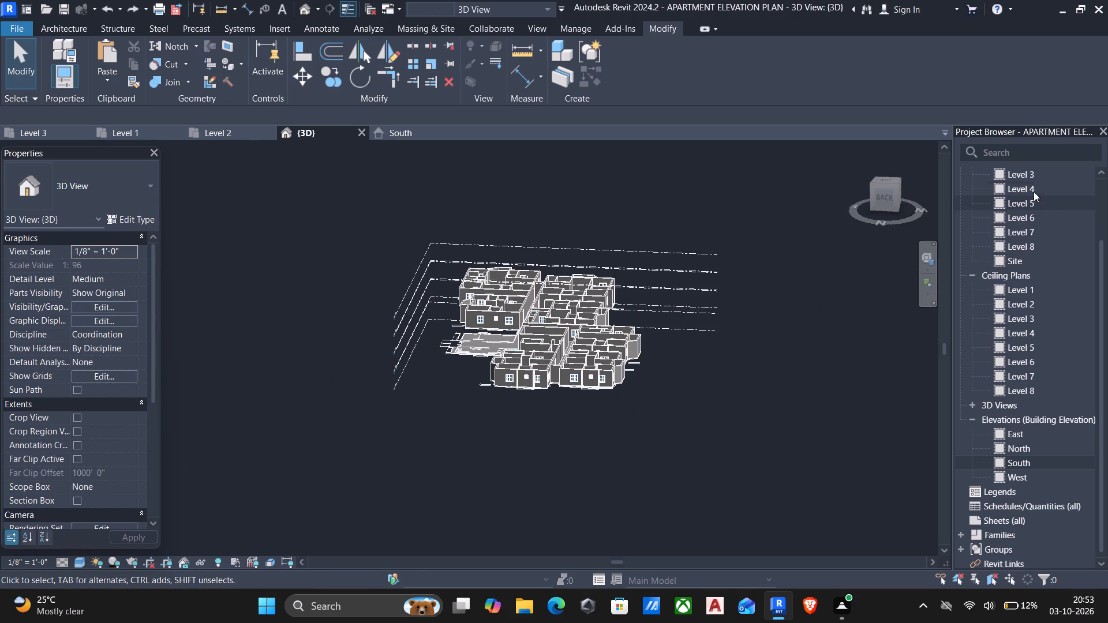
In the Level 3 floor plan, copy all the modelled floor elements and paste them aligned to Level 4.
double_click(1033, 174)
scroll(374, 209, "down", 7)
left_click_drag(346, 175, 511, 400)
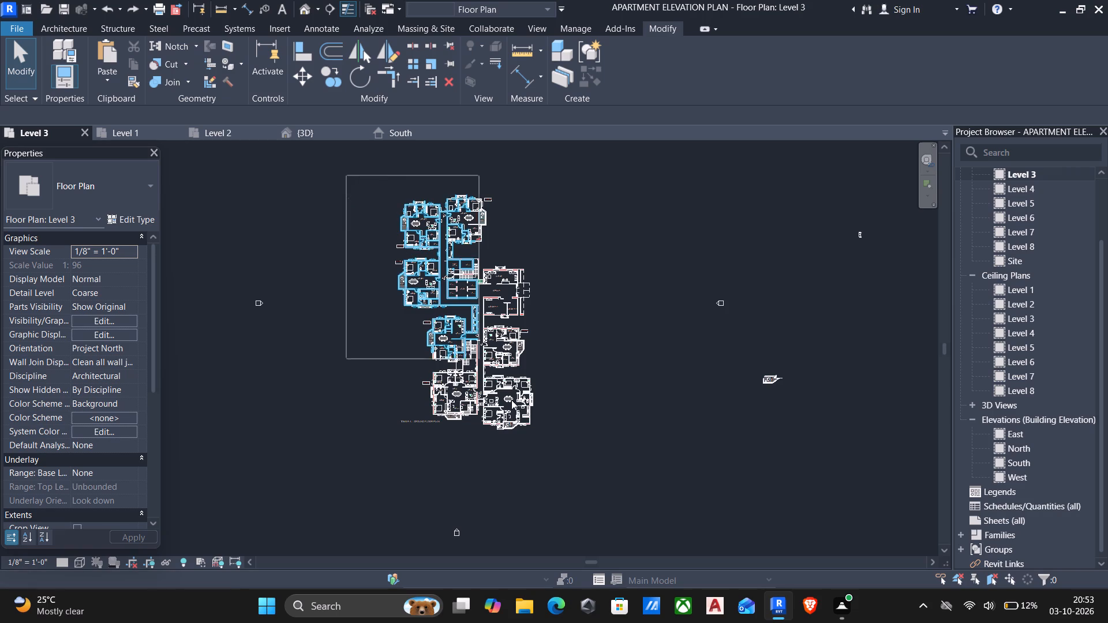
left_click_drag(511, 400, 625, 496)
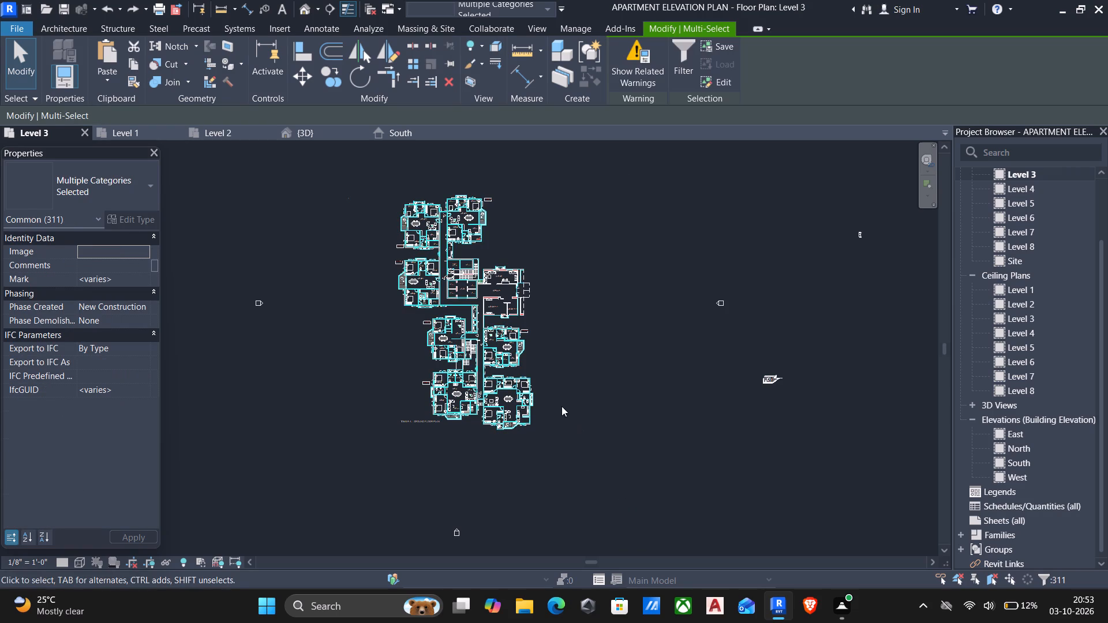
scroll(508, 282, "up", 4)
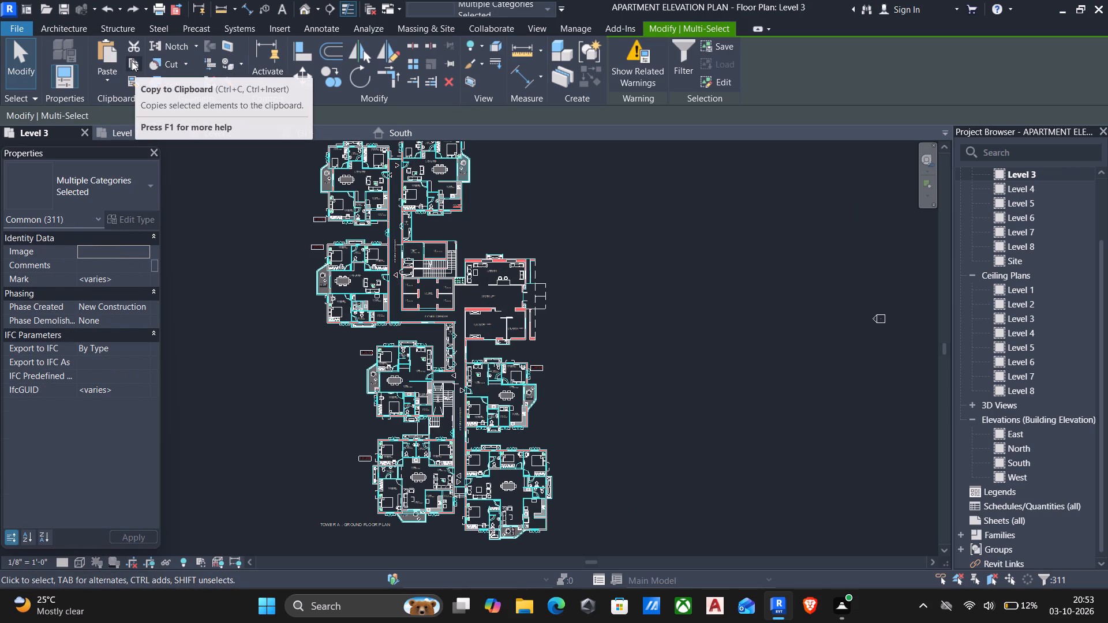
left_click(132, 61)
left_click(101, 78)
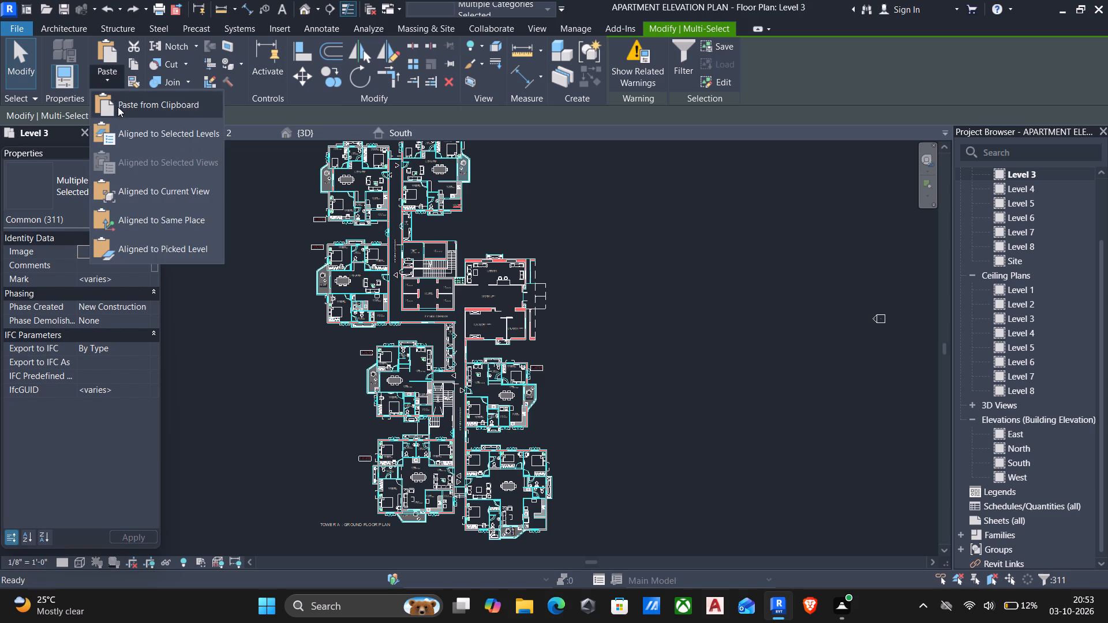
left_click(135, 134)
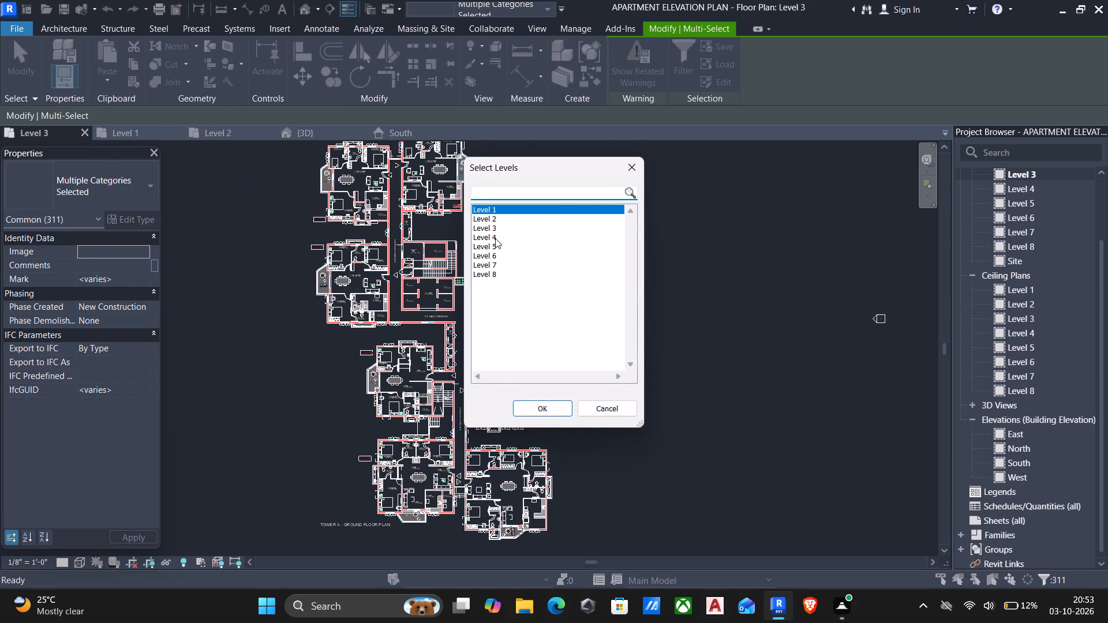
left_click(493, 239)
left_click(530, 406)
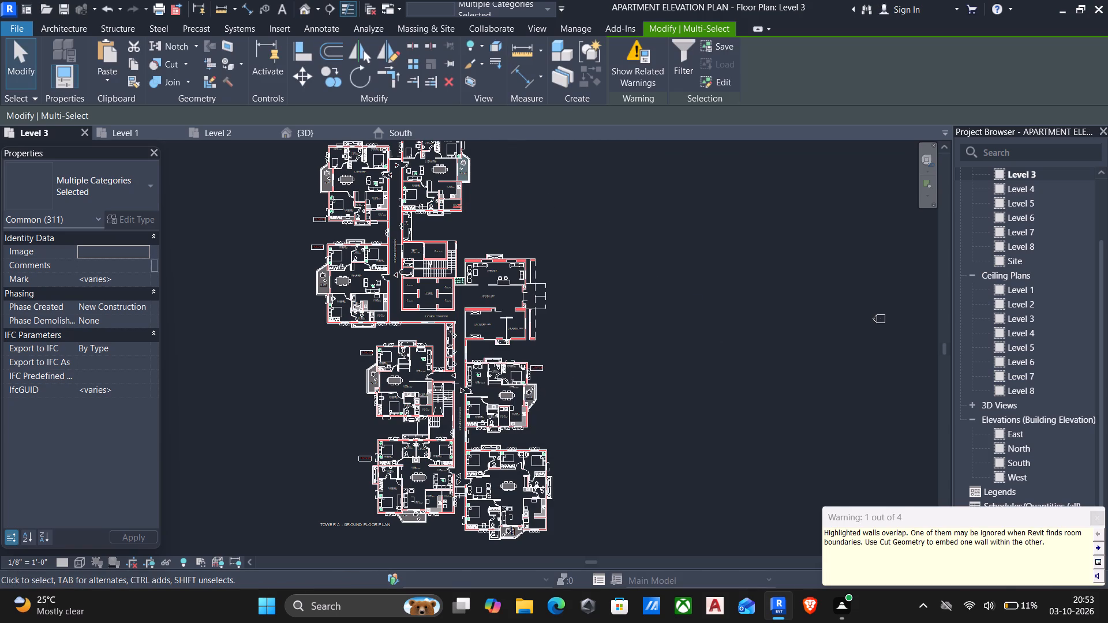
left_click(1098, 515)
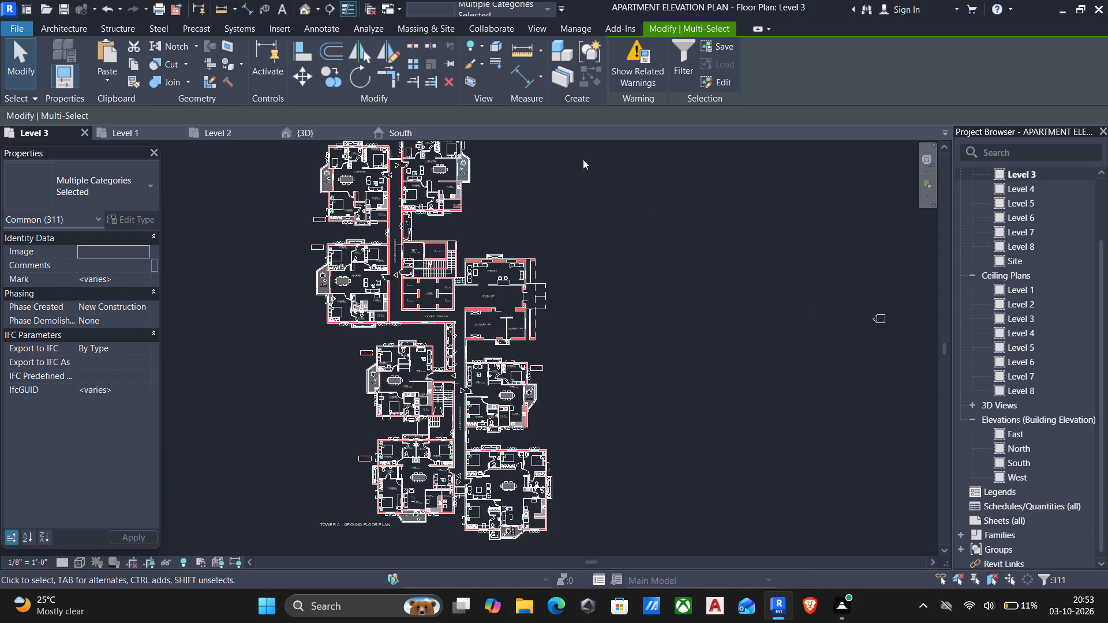
Examine the two stacked storeys in the {3D} view from the back and around the side faces.
left_click(314, 126)
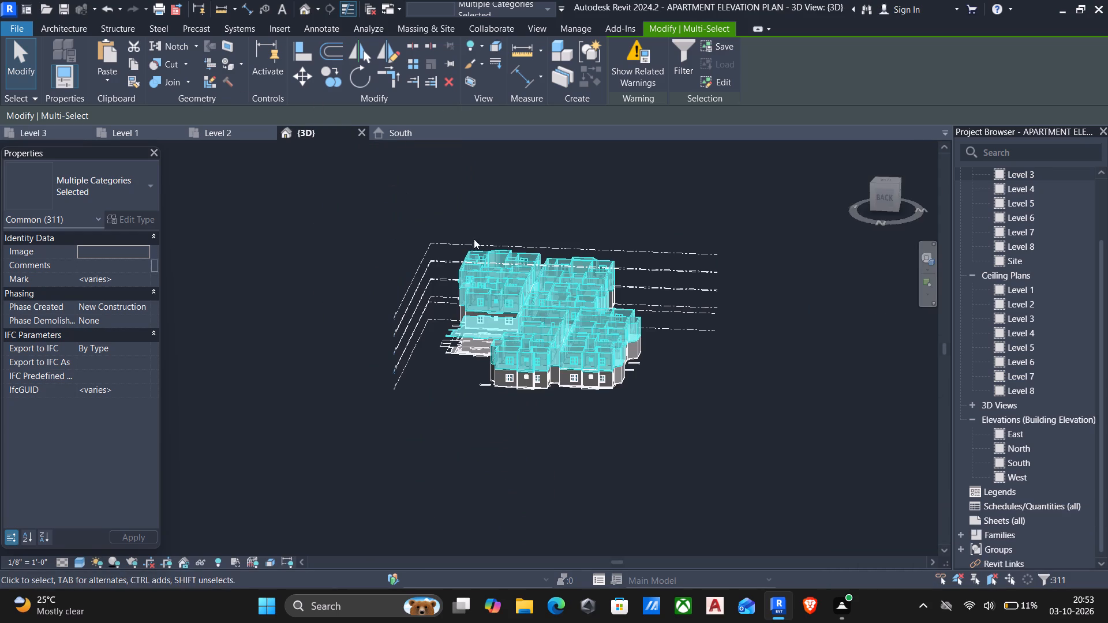
scroll(566, 328, "up", 9)
key("Escape")
scroll(610, 337, "down", 2)
middle_click_drag(619, 345, 581, 328)
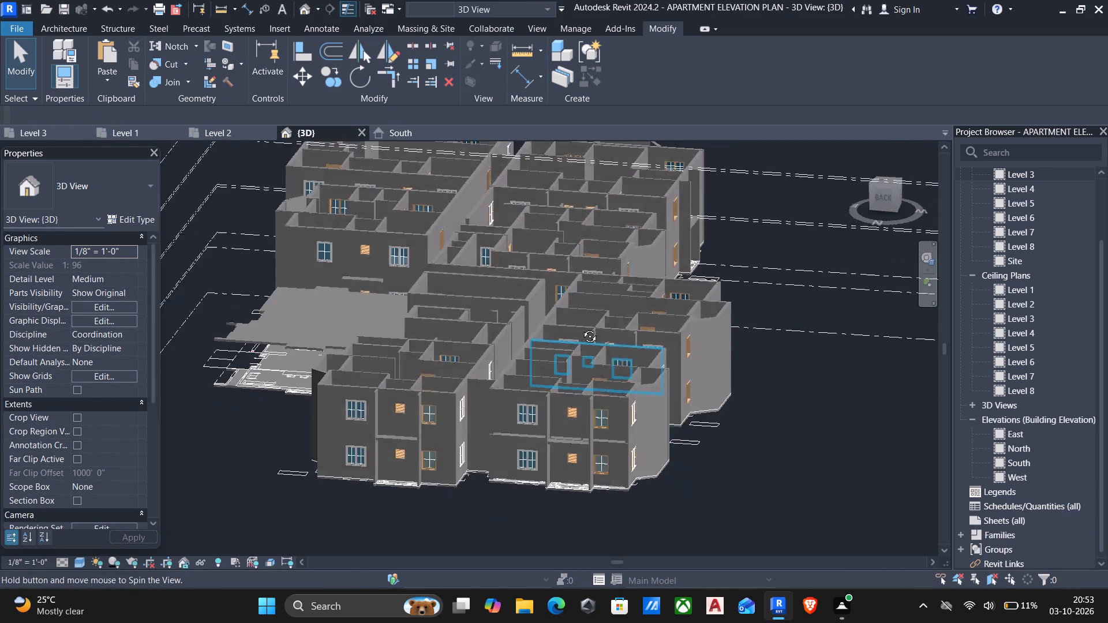
middle_click_drag(581, 328, 473, 310)
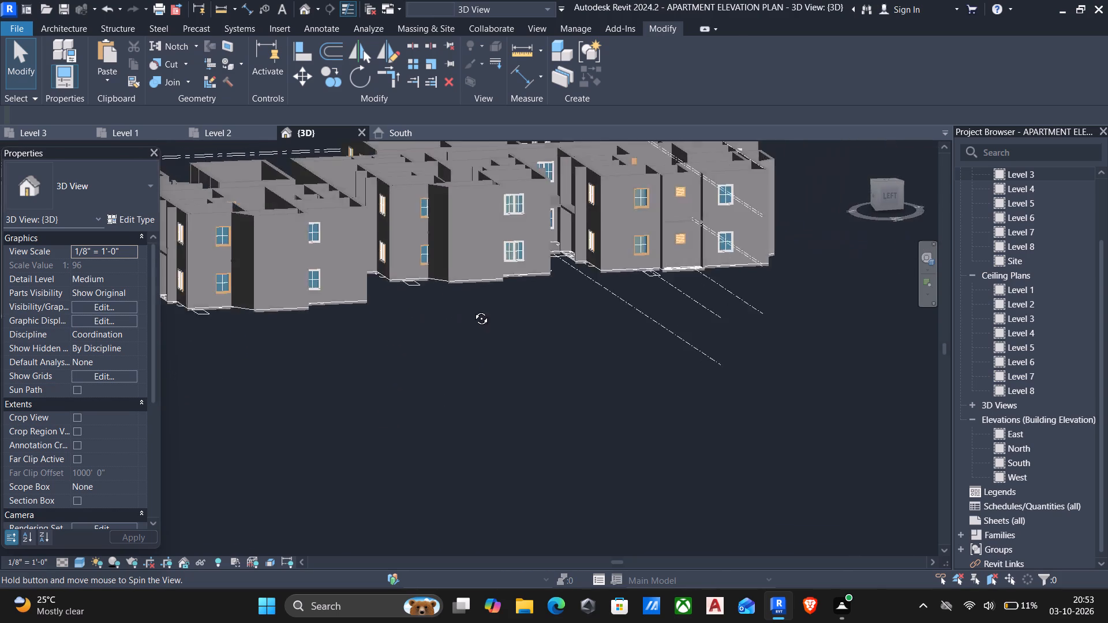
middle_click_drag(473, 310, 665, 313)
scroll(668, 312, "down", 1)
middle_click_drag(516, 329, 524, 340, "shift")
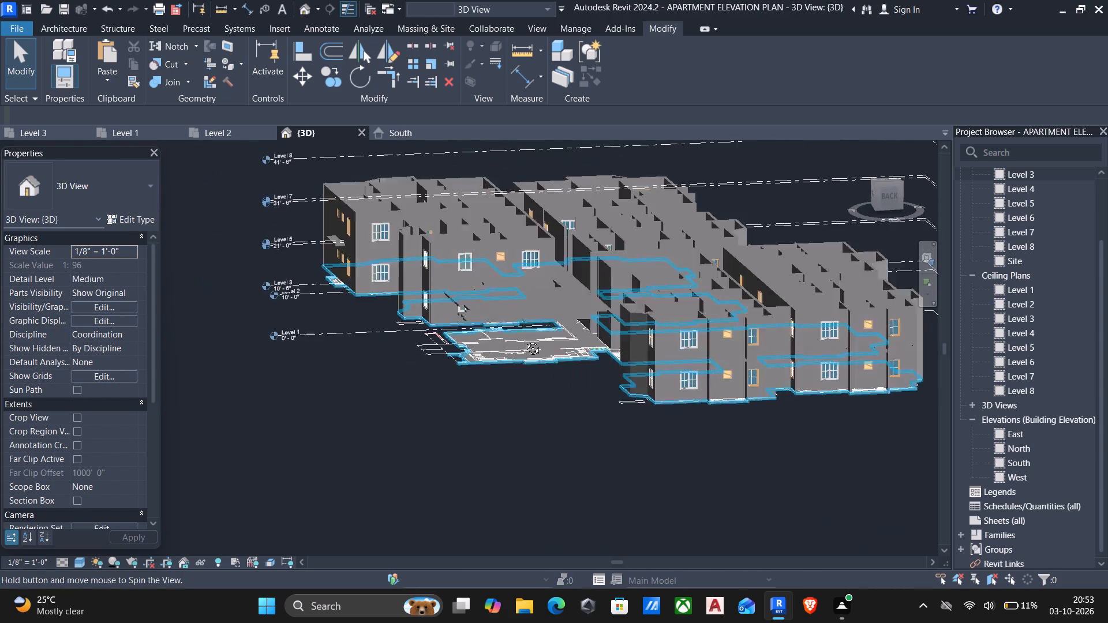
middle_click_drag(524, 340, 598, 335, "shift")
scroll(599, 335, "down", 3)
middle_click_drag(599, 336, 320, 313)
scroll(344, 312, "up", 3)
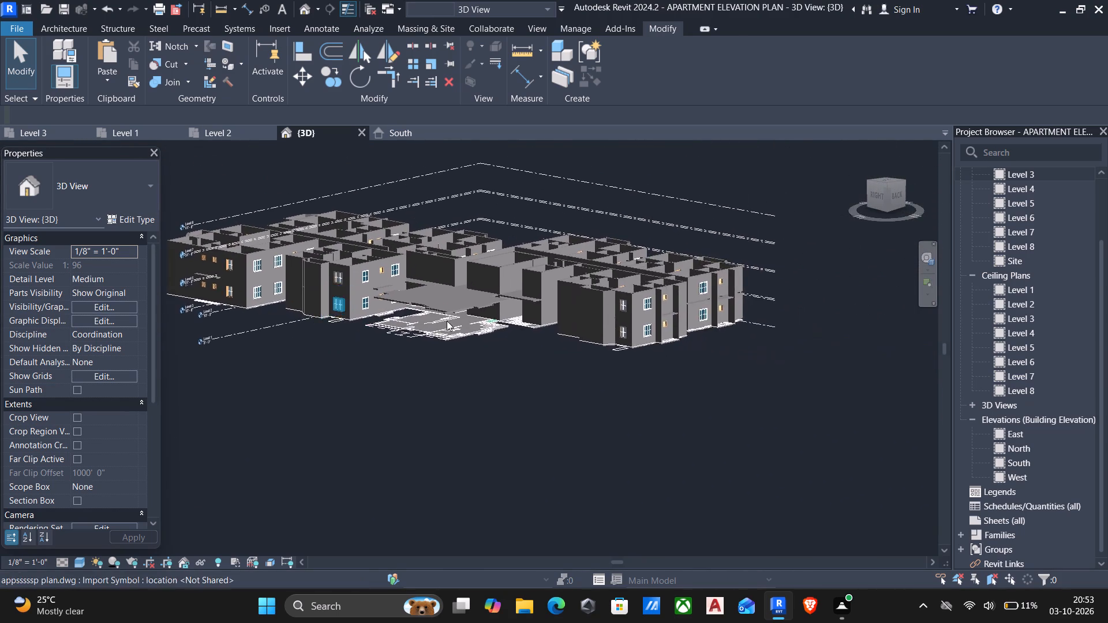
scroll(447, 321, "up", 1)
In the South elevation, inspect the lower storey's end wall and the slab between storeys at the building's west end.
double_click(1020, 458)
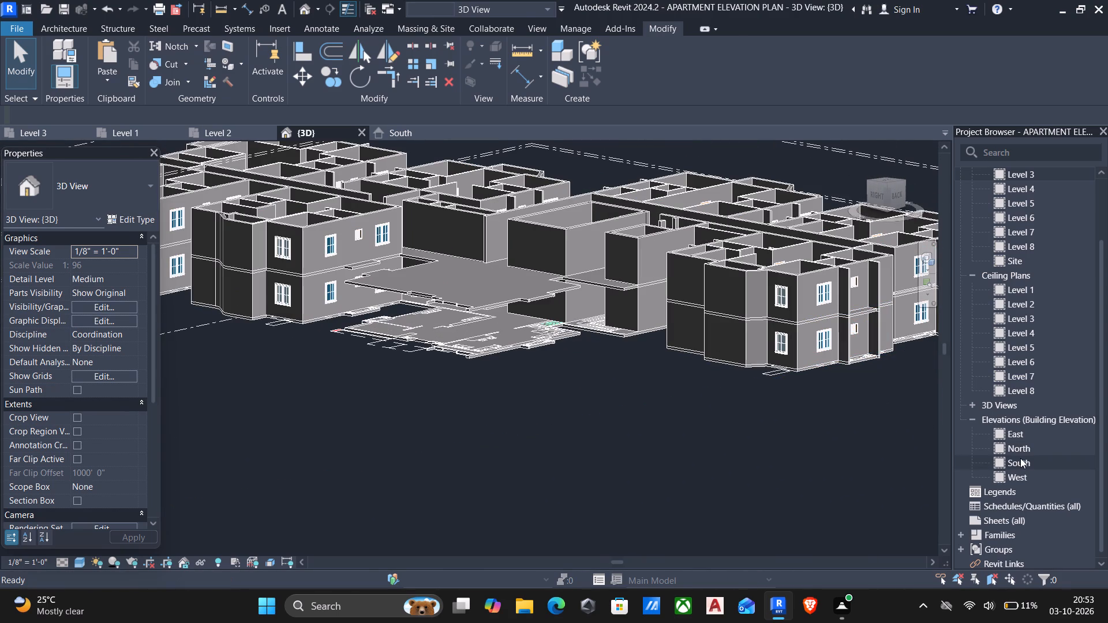
scroll(548, 295, "up", 4)
middle_click_drag(409, 325, 414, 326)
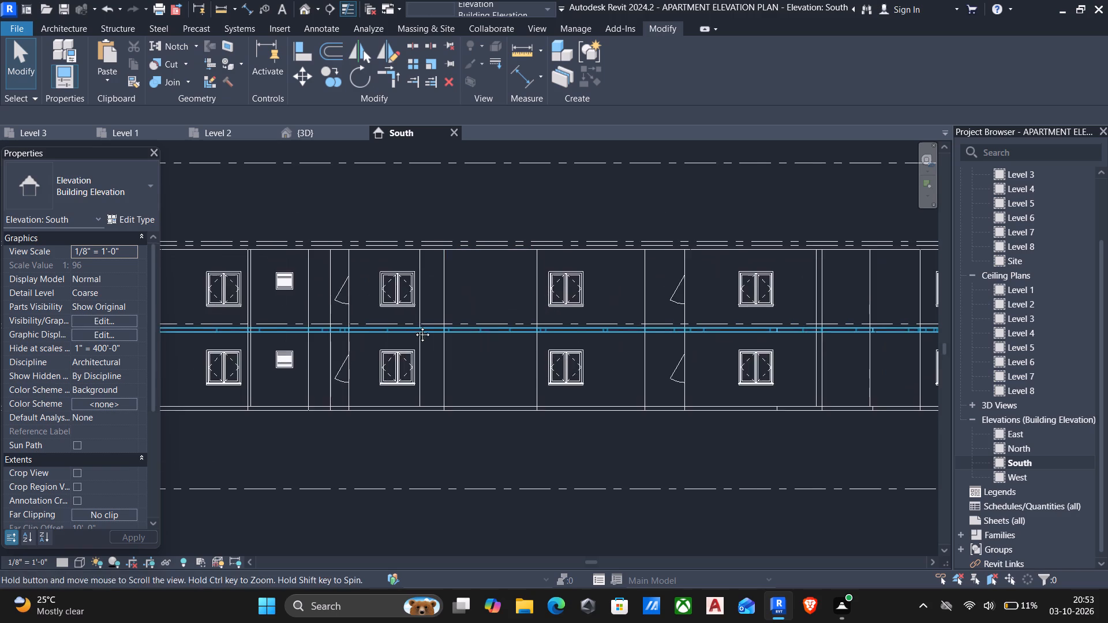
middle_click_drag(414, 326, 604, 327)
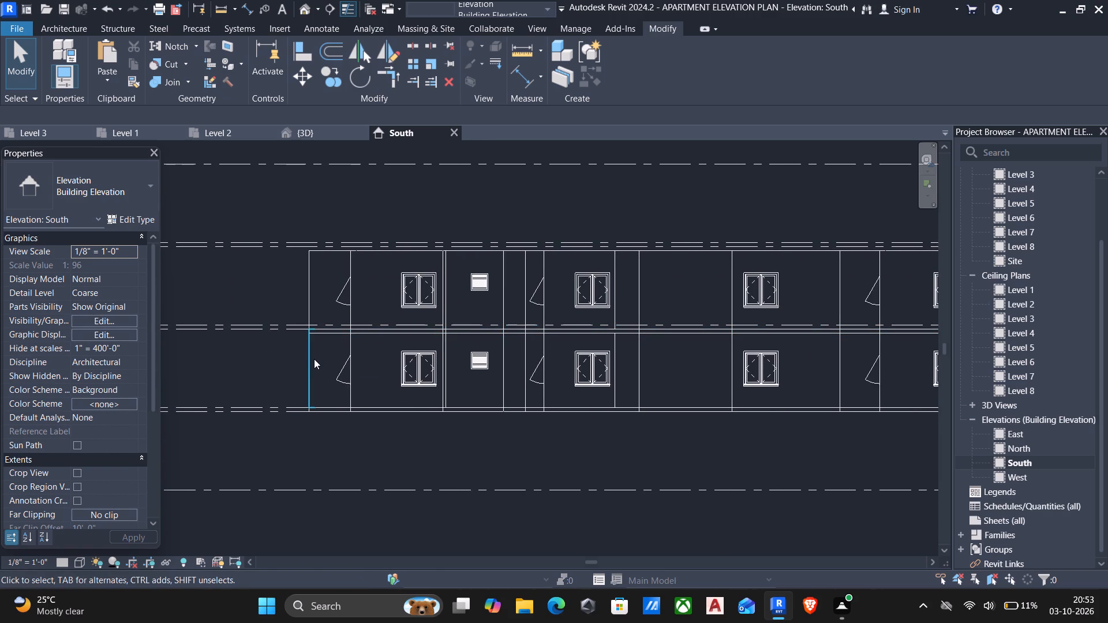
scroll(310, 354, "up", 4)
left_click(309, 352)
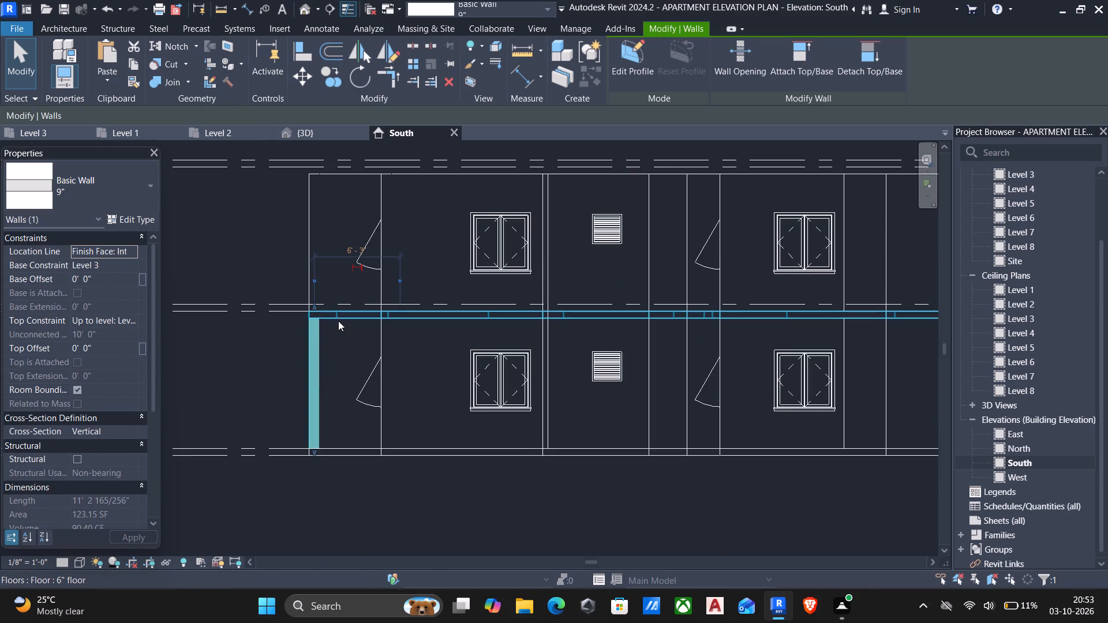
left_click(338, 321)
scroll(268, 316, "down", 4)
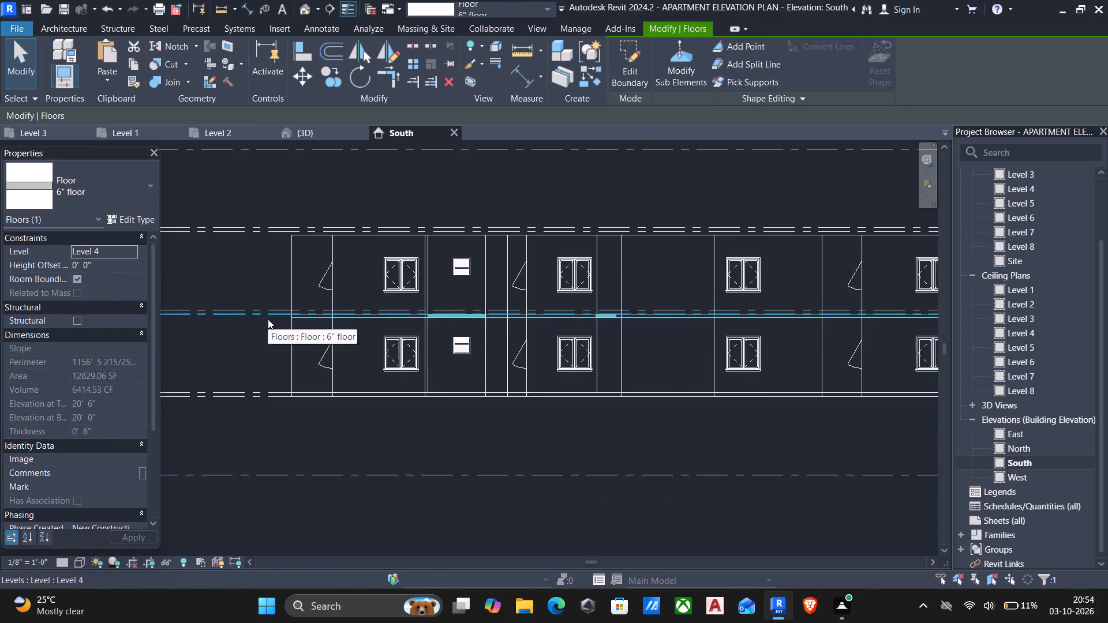
scroll(268, 320, "down", 4)
scroll(274, 324, "up", 5)
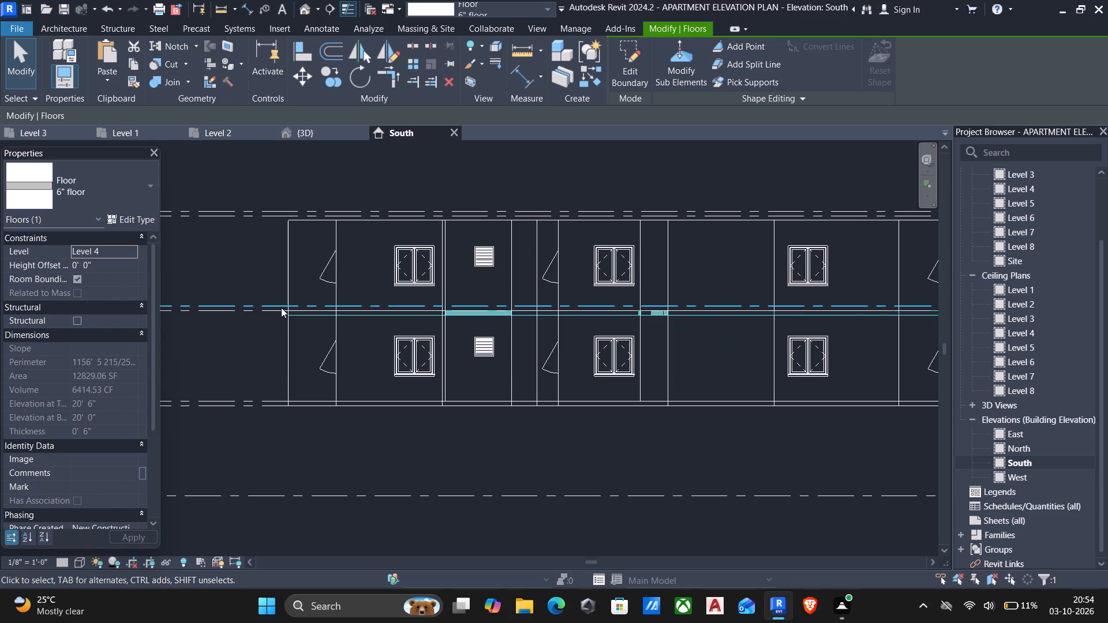
scroll(488, 333, "down", 8)
Inspect how the slab between storeys lines up with the Level 4 and Level 5 datums beside the level heads.
middle_click_drag(535, 356, 534, 358)
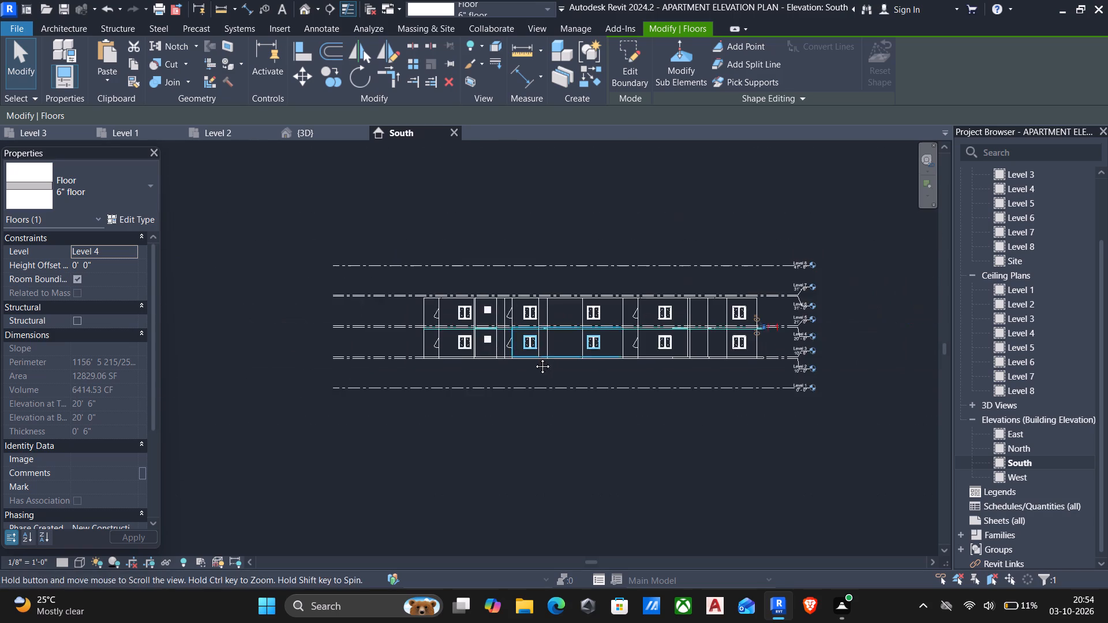
middle_click_drag(534, 358, 398, 339)
scroll(618, 332, "up", 3)
scroll(666, 336, "up", 4)
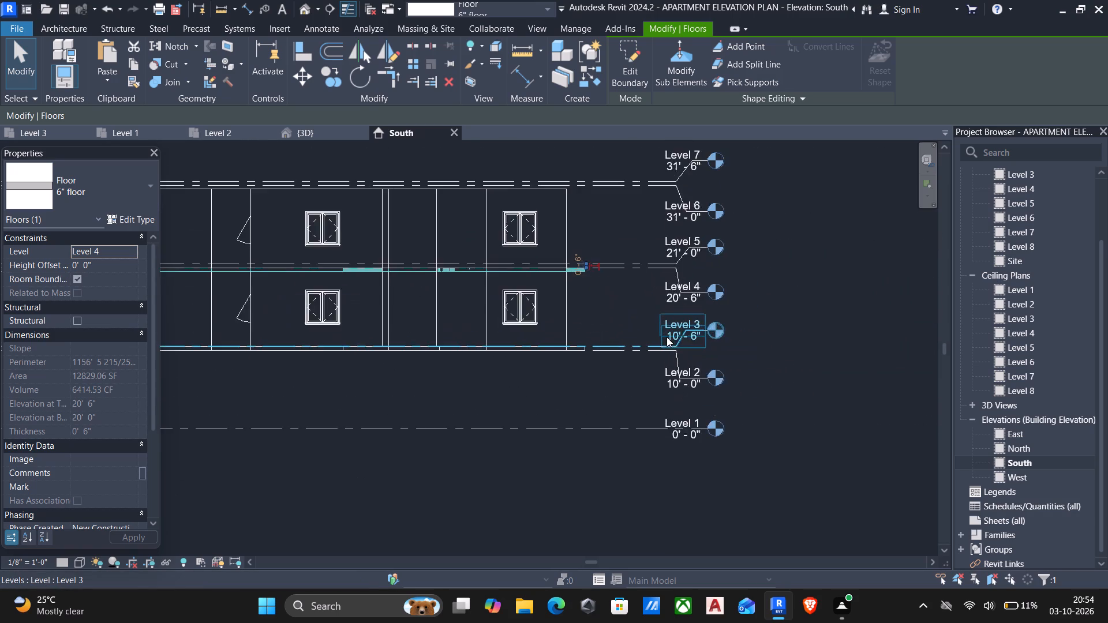
scroll(667, 337, "up", 5)
middle_click_drag(648, 275, 649, 355)
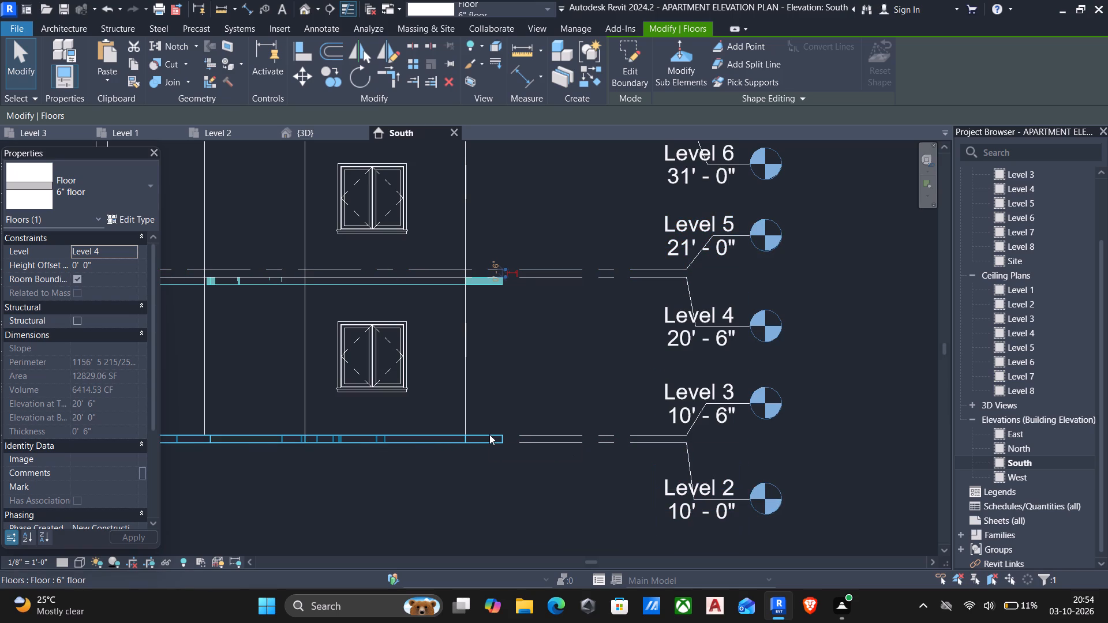
middle_click_drag(534, 315, 535, 316)
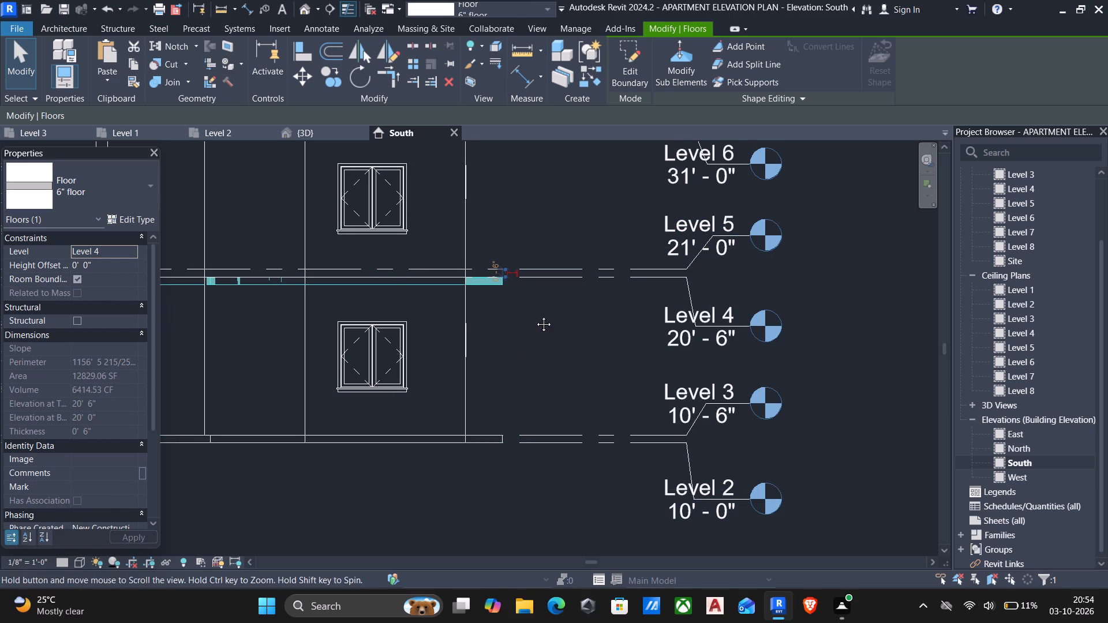
middle_click_drag(535, 316, 531, 371)
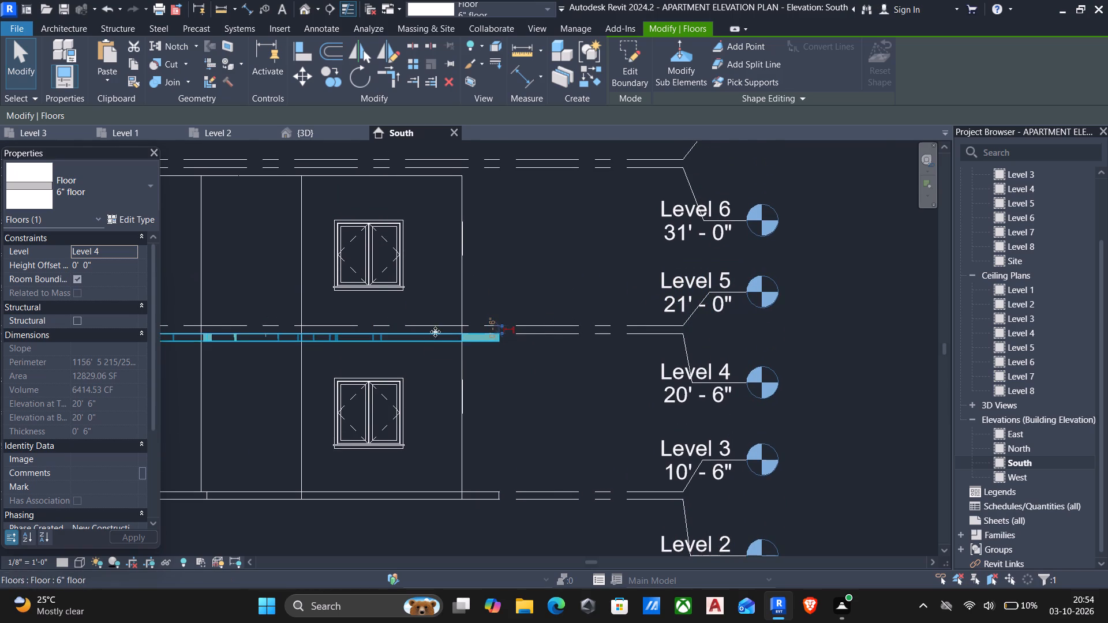
scroll(439, 328, "up", 4)
left_click(447, 322)
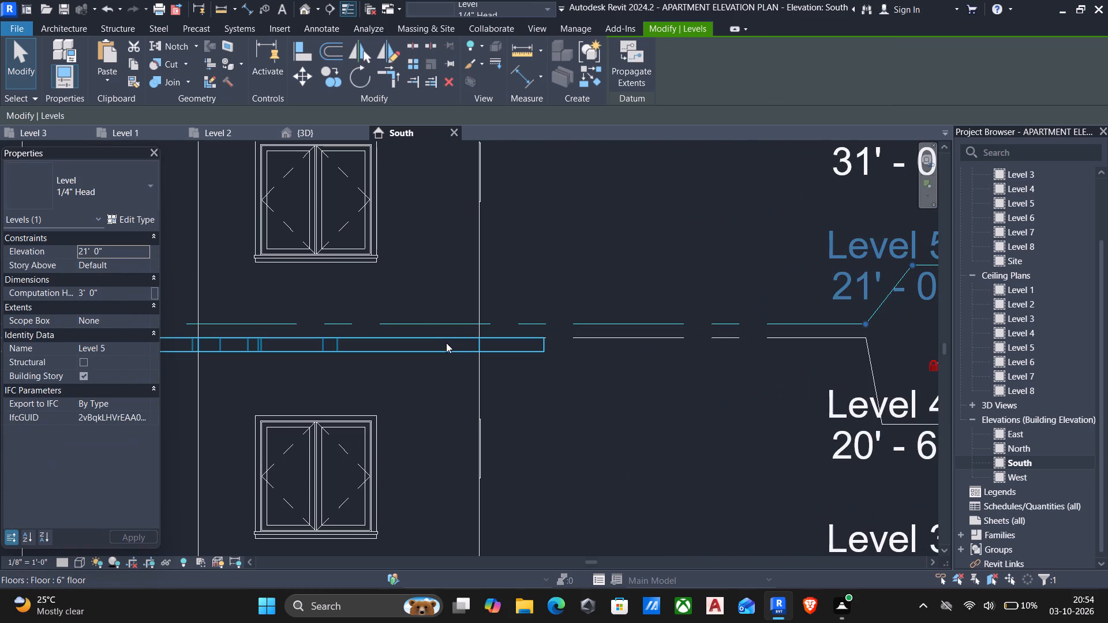
left_click(446, 343)
scroll(452, 344, "down", 4)
middle_click_drag(540, 365, 544, 369)
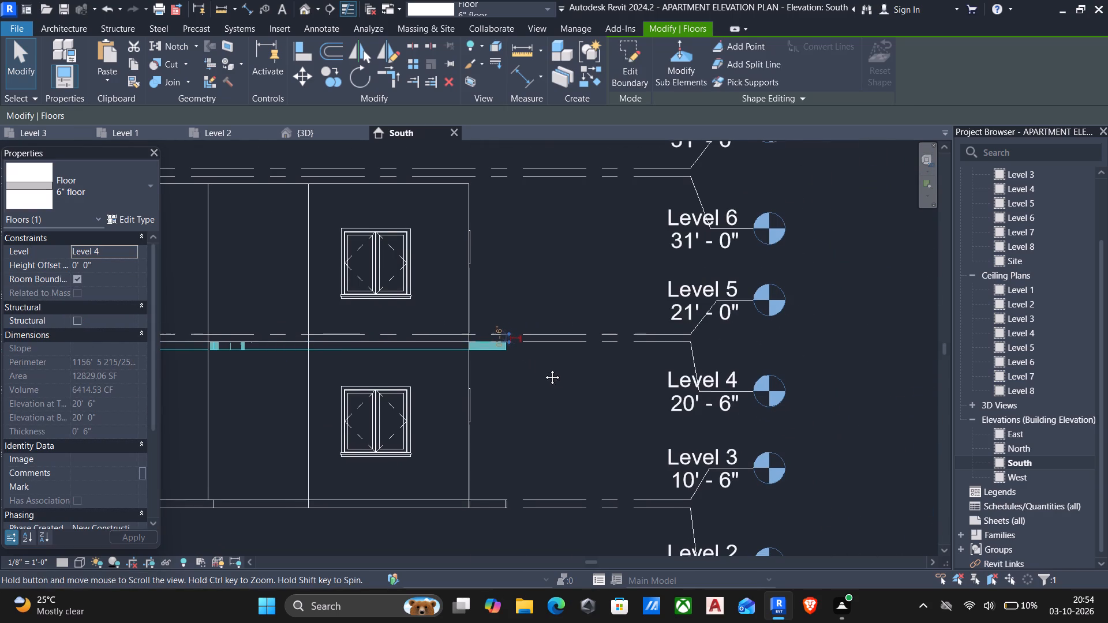
middle_click_drag(544, 369, 608, 393)
scroll(619, 356, "up", 4)
scroll(616, 364, "down", 10)
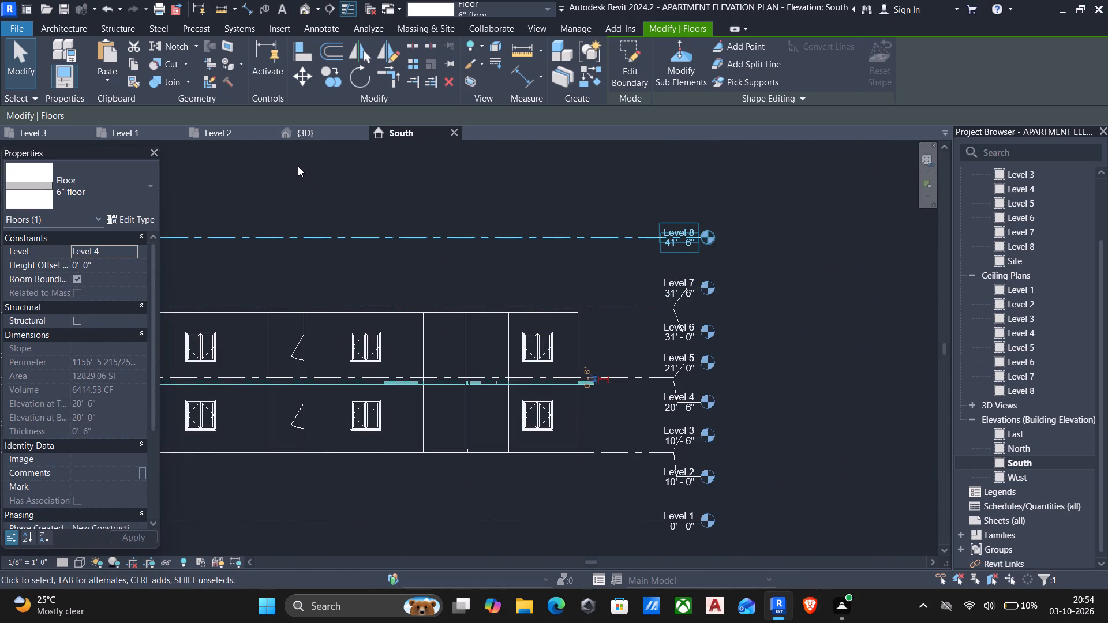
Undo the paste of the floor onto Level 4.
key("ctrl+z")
In the South elevation, copy the entire Level 3 storey and paste it aligned to Level 5.
scroll(391, 265, "down", 3)
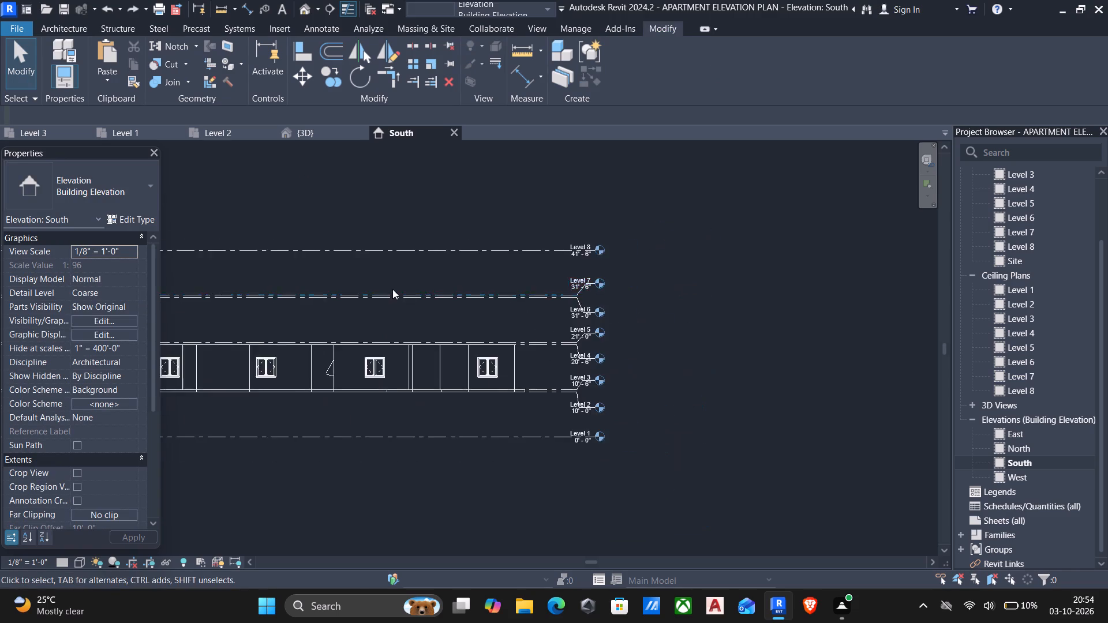
middle_click_drag(392, 290, 574, 295)
middle_click_drag(498, 291, 631, 277)
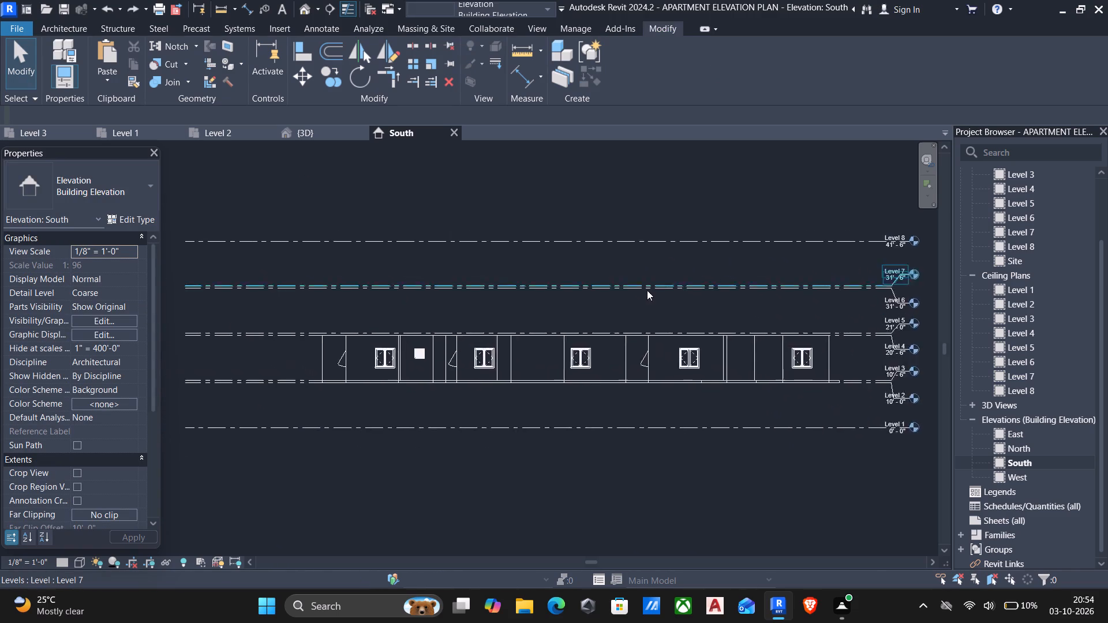
scroll(647, 290, "down", 3)
scroll(410, 301, "up", 4)
left_click_drag(406, 303, 558, 384)
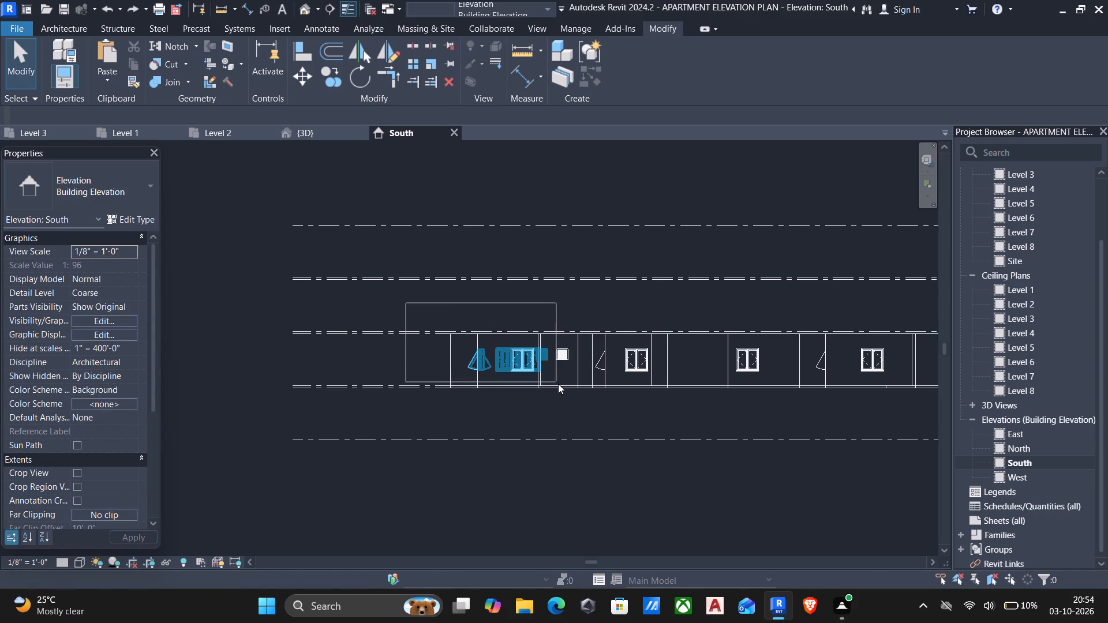
middle_click_drag(558, 384, 357, 336)
left_click_drag(558, 384, 826, 372)
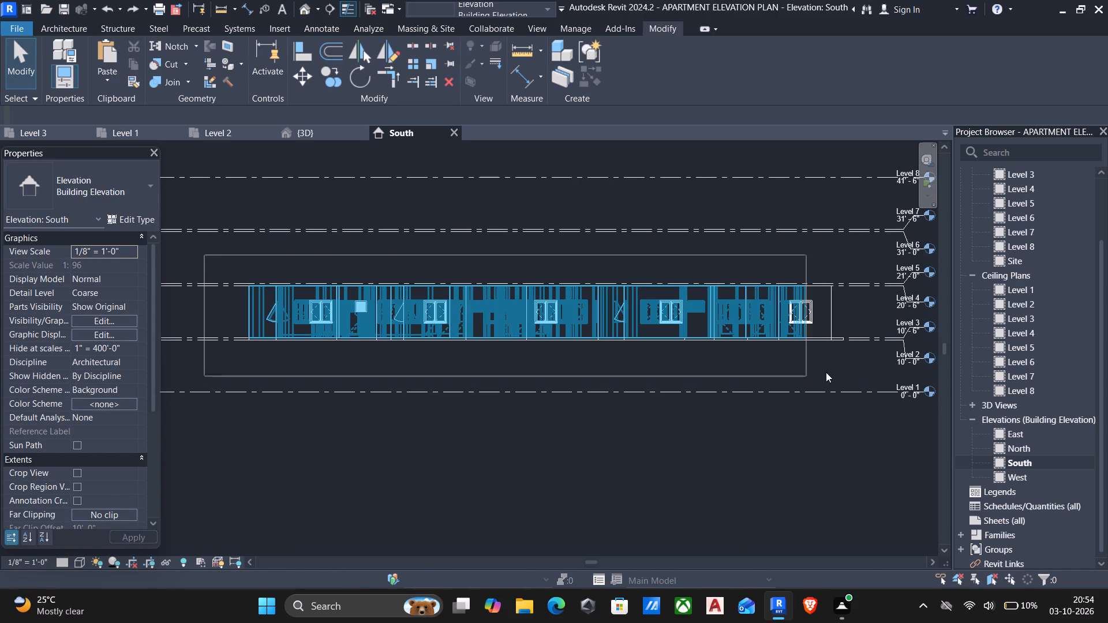
left_click_drag(826, 372, 878, 366)
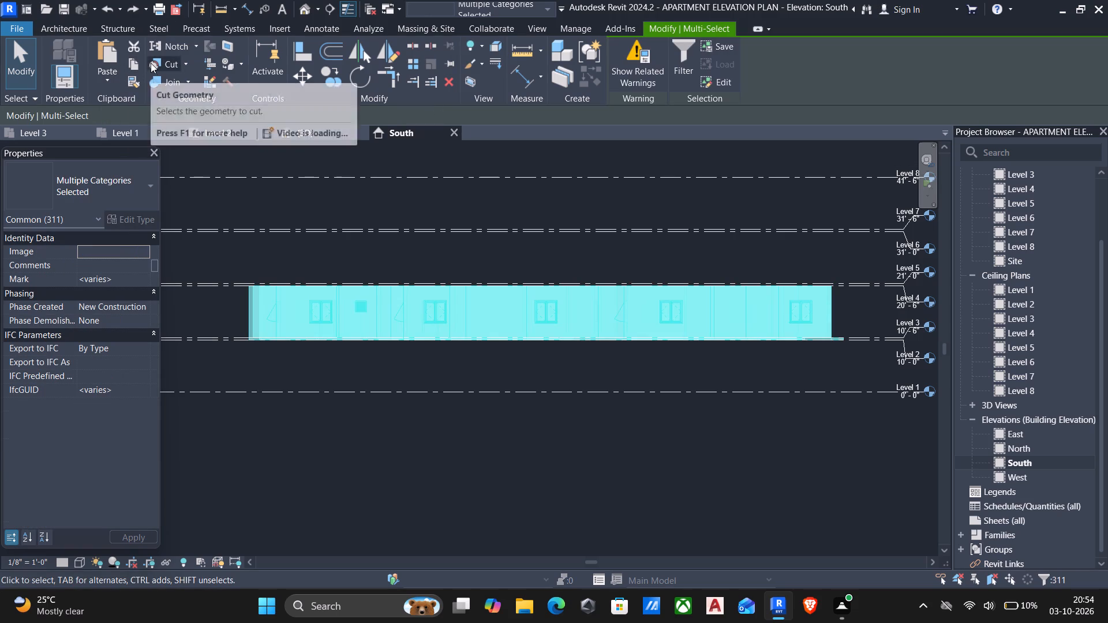
left_click(129, 65)
left_click(103, 78)
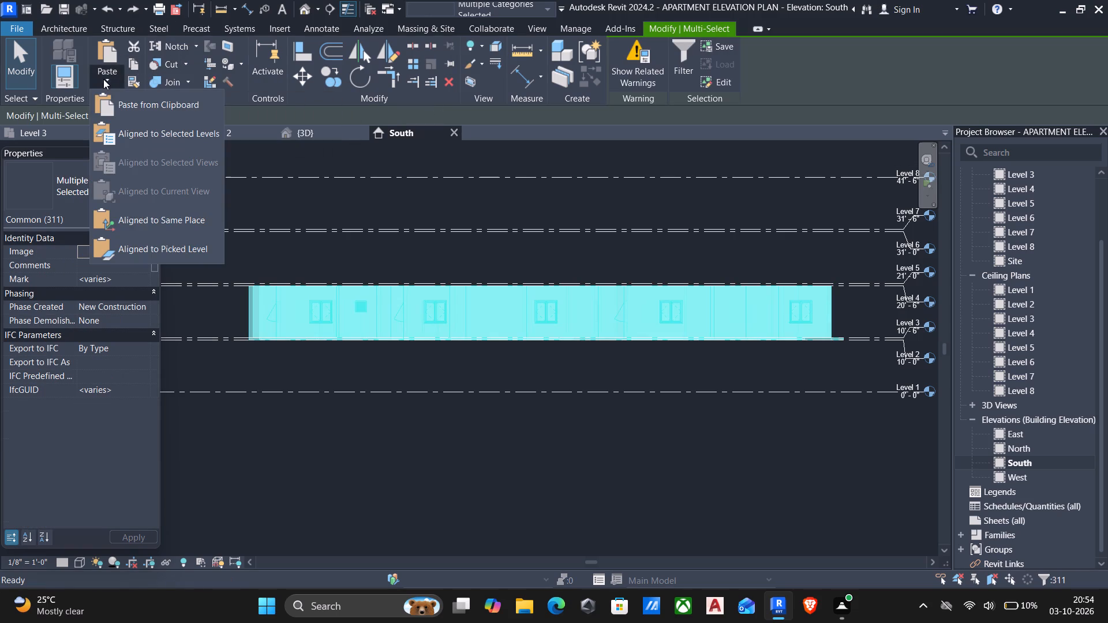
left_click(157, 131)
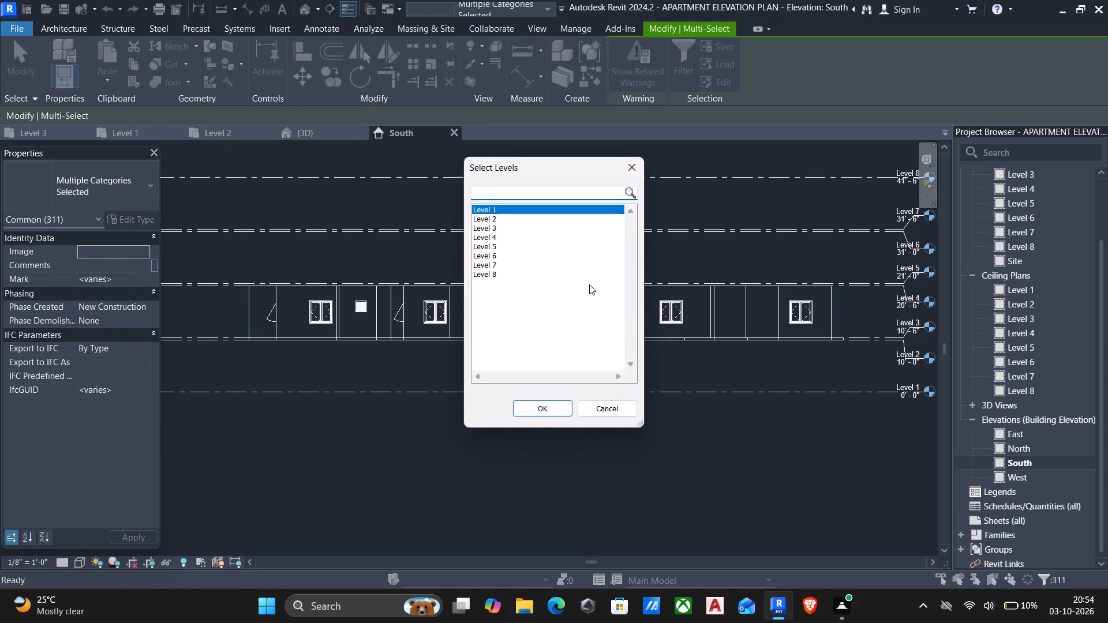
left_click(477, 248)
left_click(536, 403)
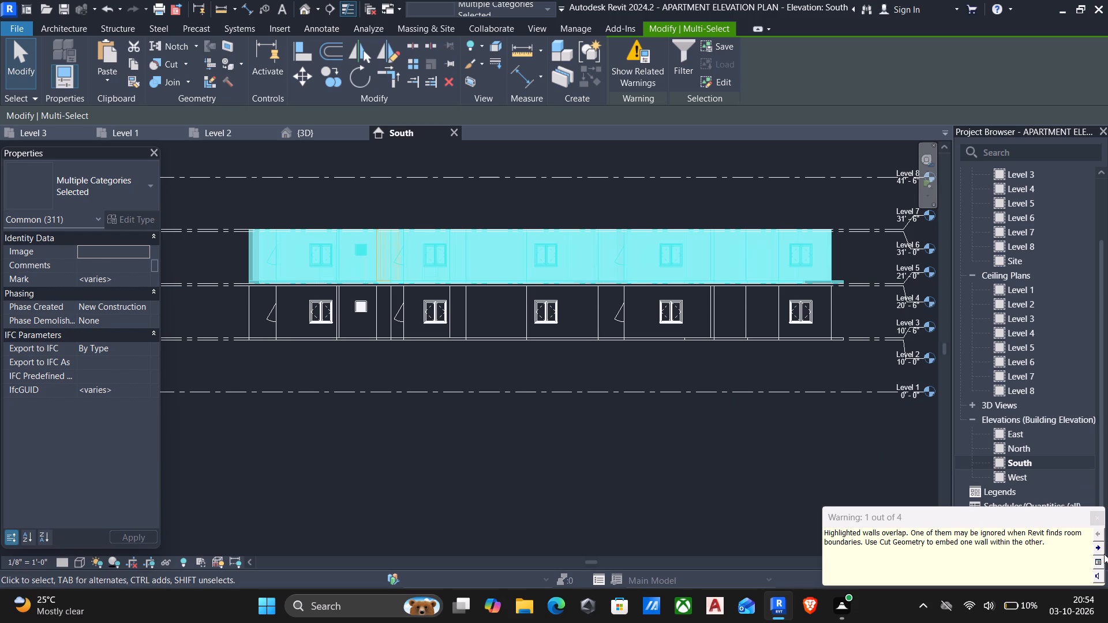
left_click(1096, 521)
scroll(256, 255, "up", 4)
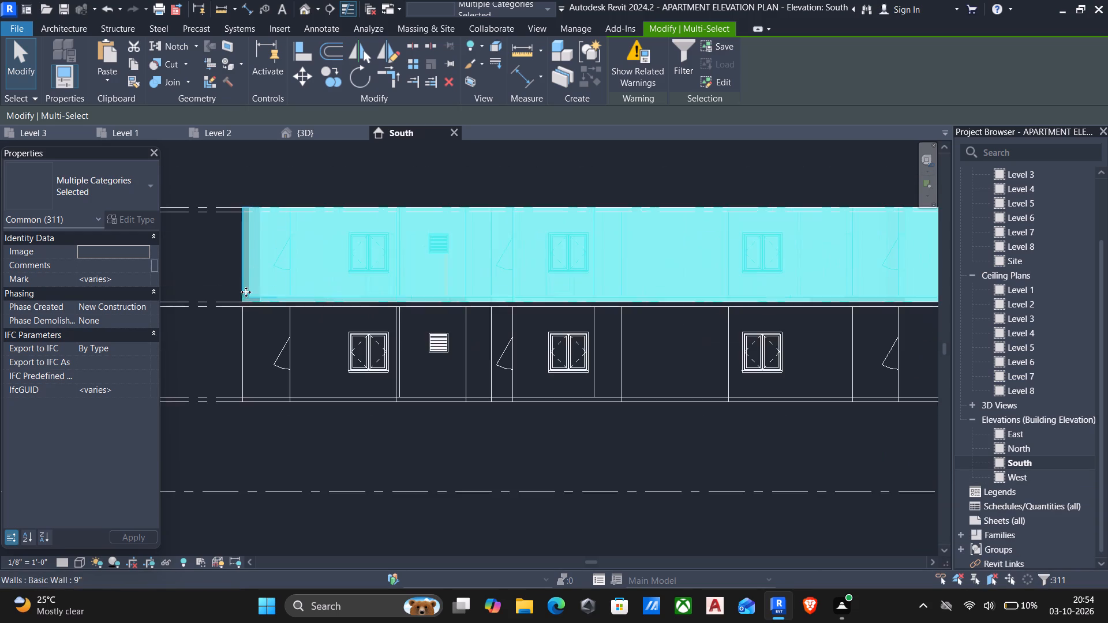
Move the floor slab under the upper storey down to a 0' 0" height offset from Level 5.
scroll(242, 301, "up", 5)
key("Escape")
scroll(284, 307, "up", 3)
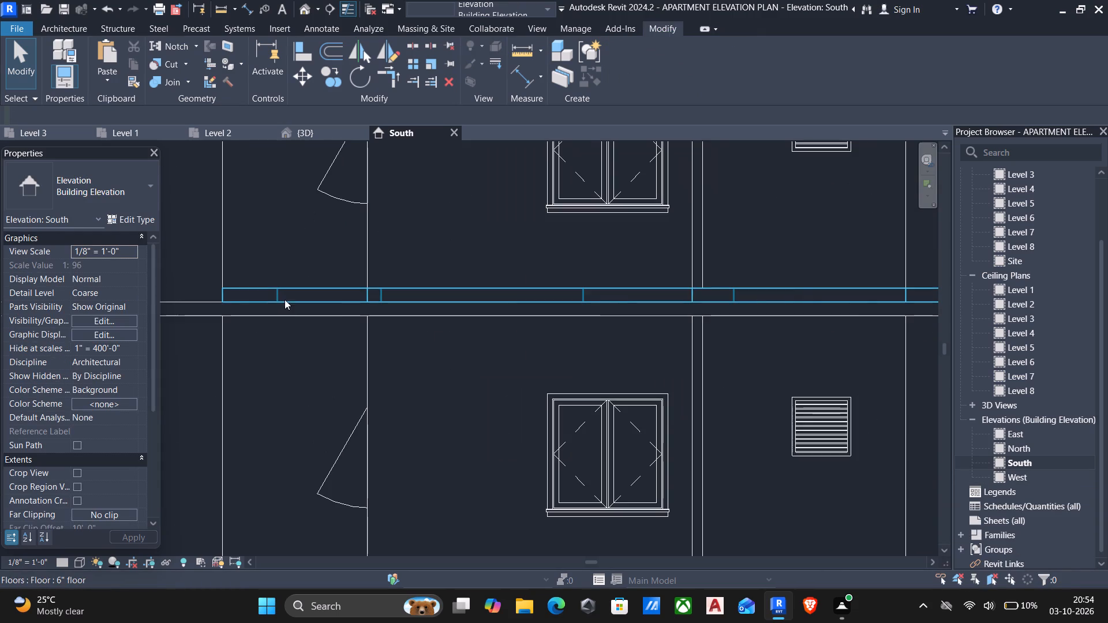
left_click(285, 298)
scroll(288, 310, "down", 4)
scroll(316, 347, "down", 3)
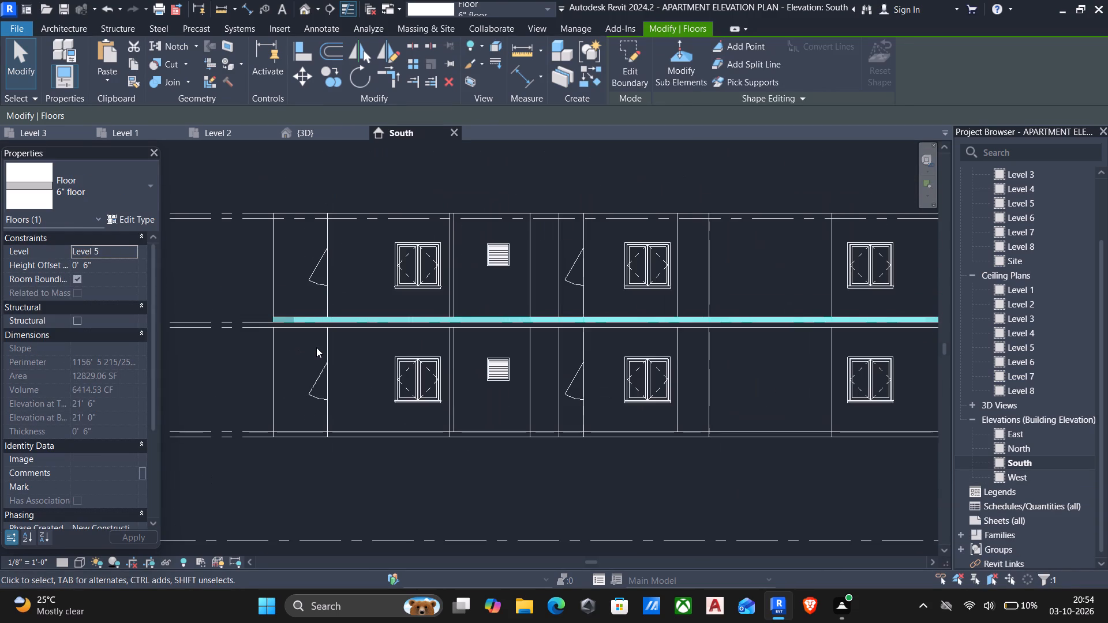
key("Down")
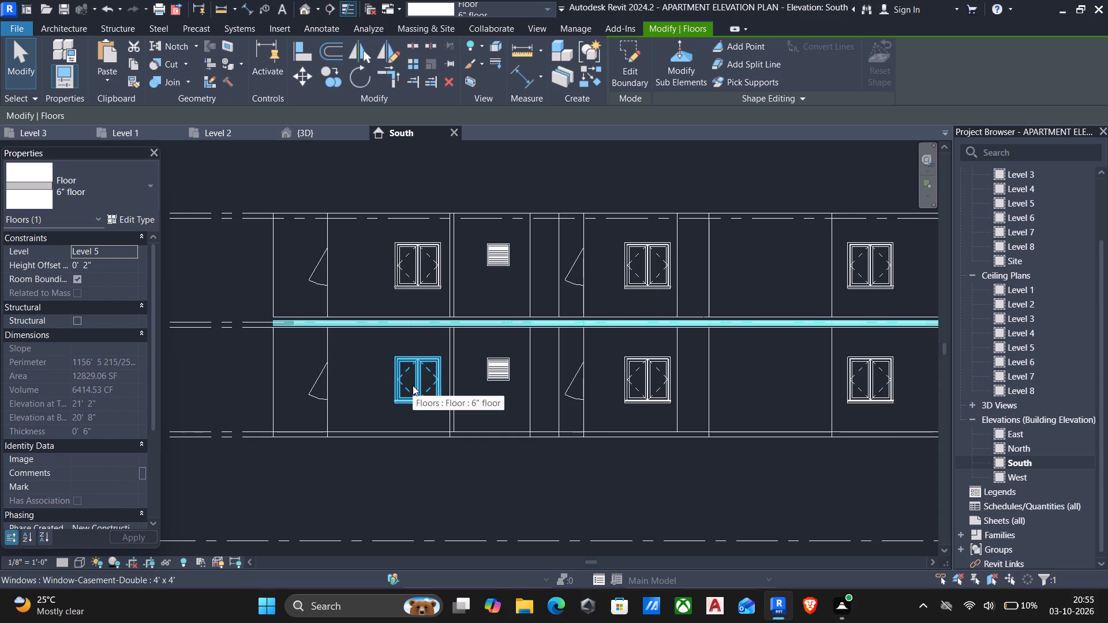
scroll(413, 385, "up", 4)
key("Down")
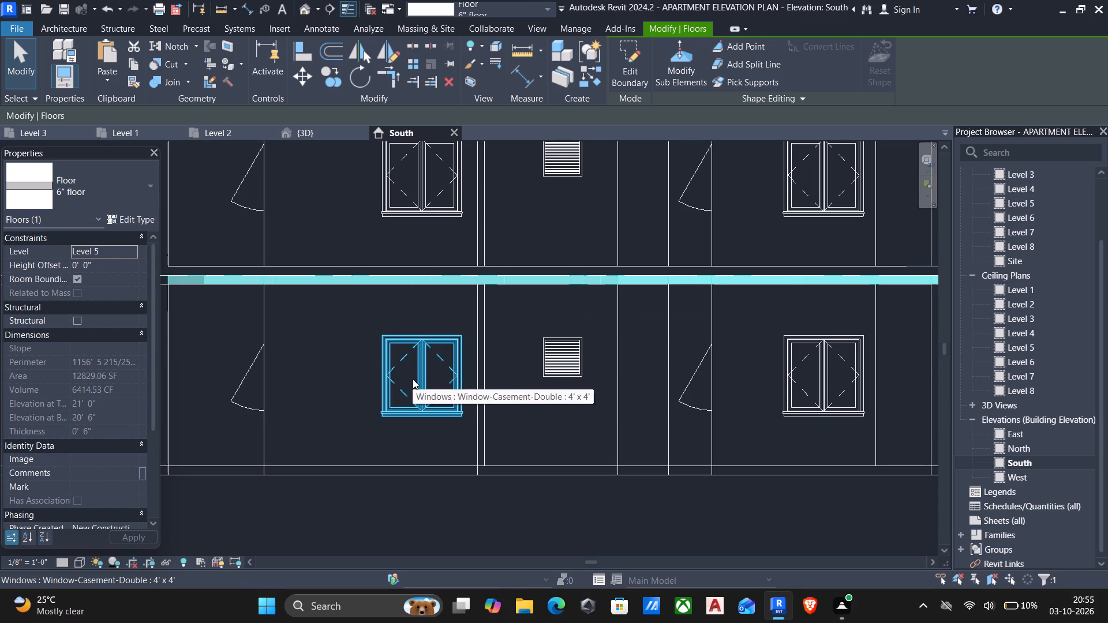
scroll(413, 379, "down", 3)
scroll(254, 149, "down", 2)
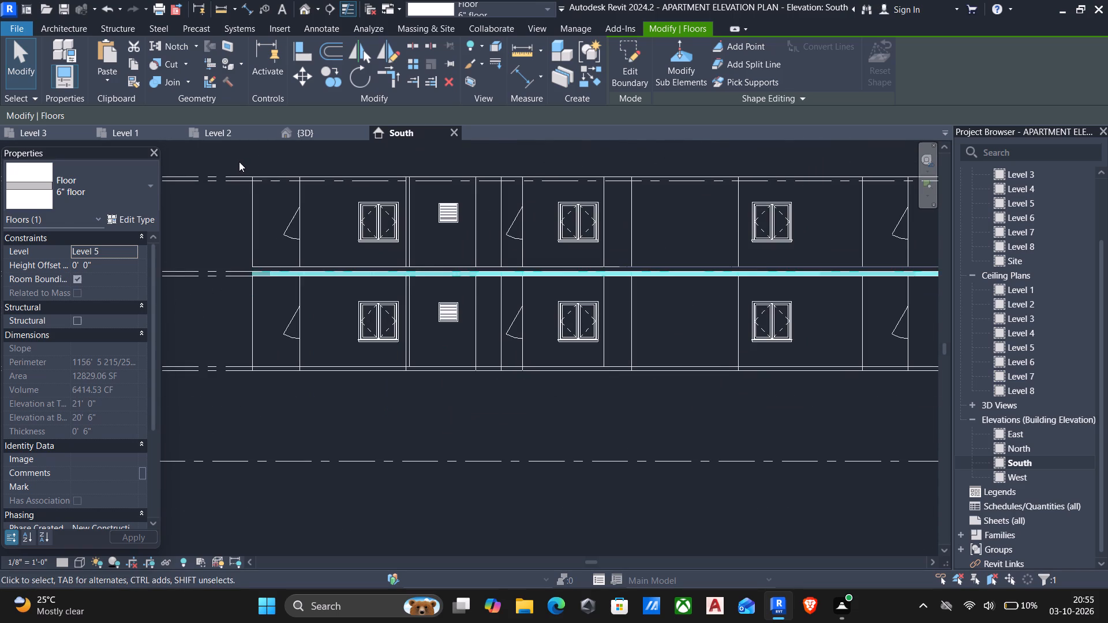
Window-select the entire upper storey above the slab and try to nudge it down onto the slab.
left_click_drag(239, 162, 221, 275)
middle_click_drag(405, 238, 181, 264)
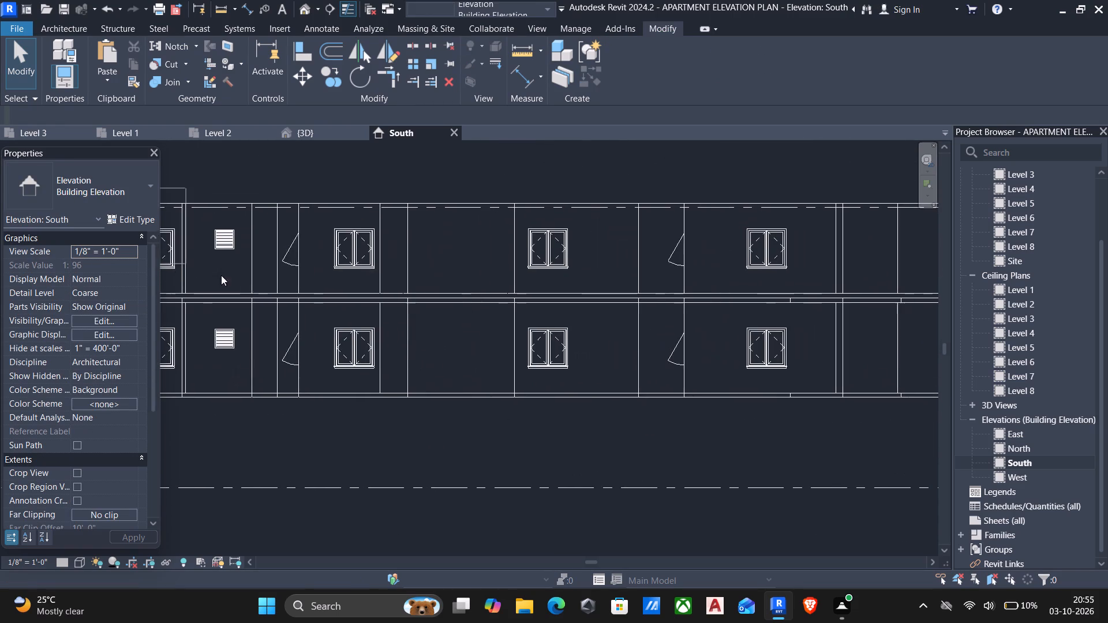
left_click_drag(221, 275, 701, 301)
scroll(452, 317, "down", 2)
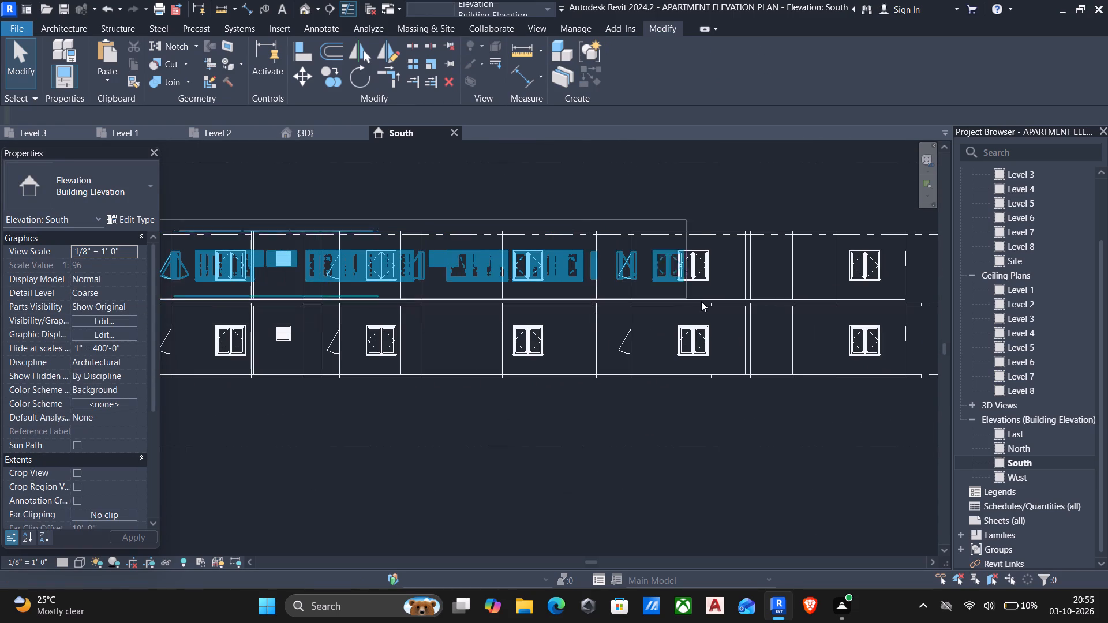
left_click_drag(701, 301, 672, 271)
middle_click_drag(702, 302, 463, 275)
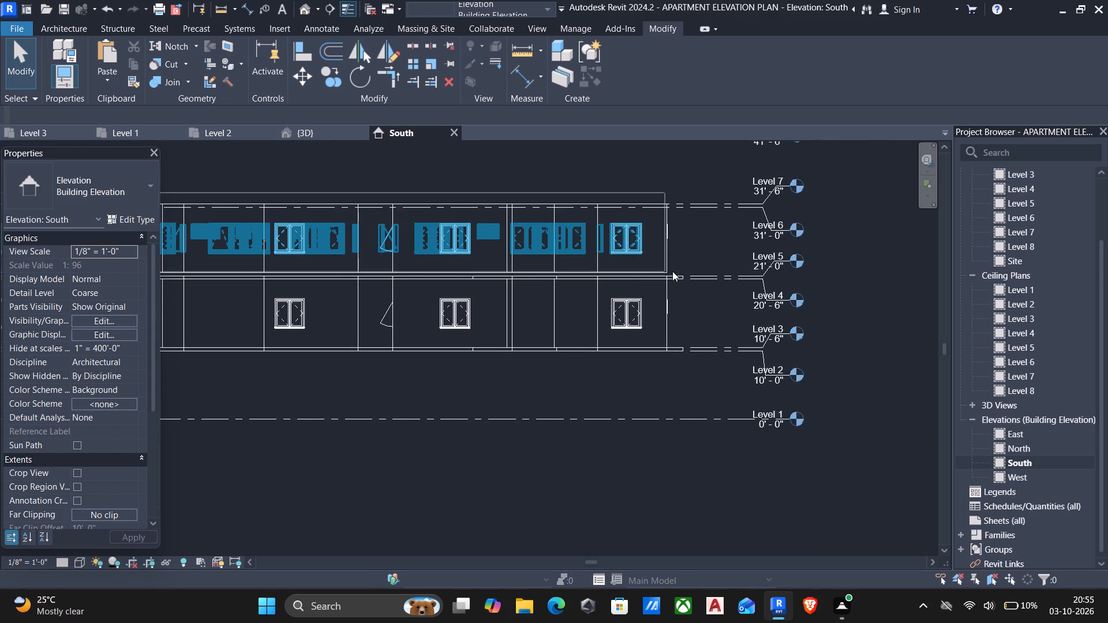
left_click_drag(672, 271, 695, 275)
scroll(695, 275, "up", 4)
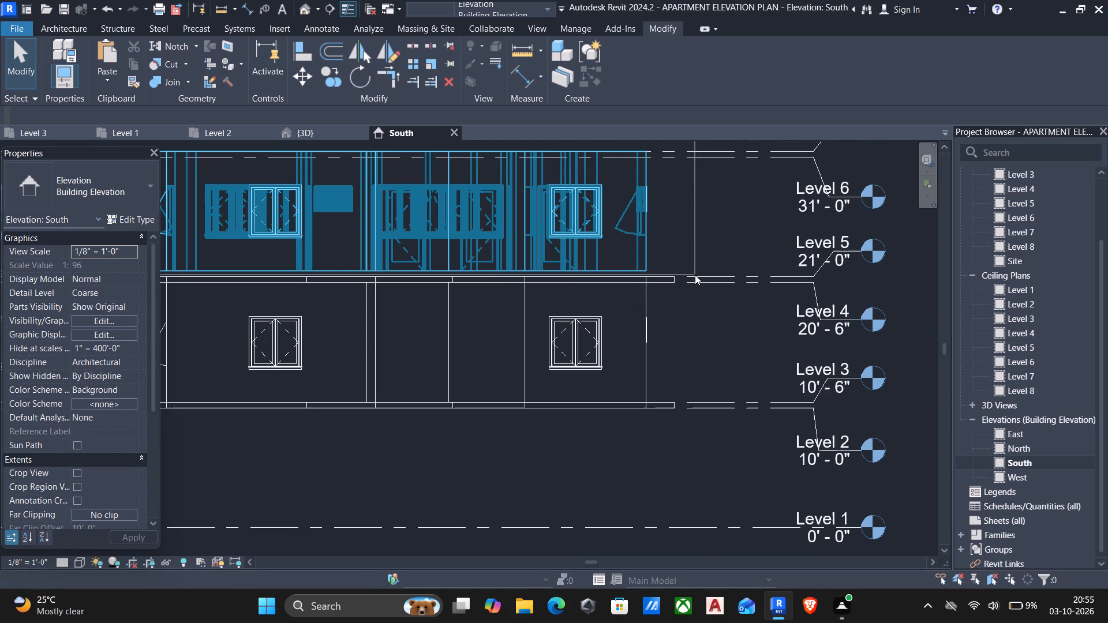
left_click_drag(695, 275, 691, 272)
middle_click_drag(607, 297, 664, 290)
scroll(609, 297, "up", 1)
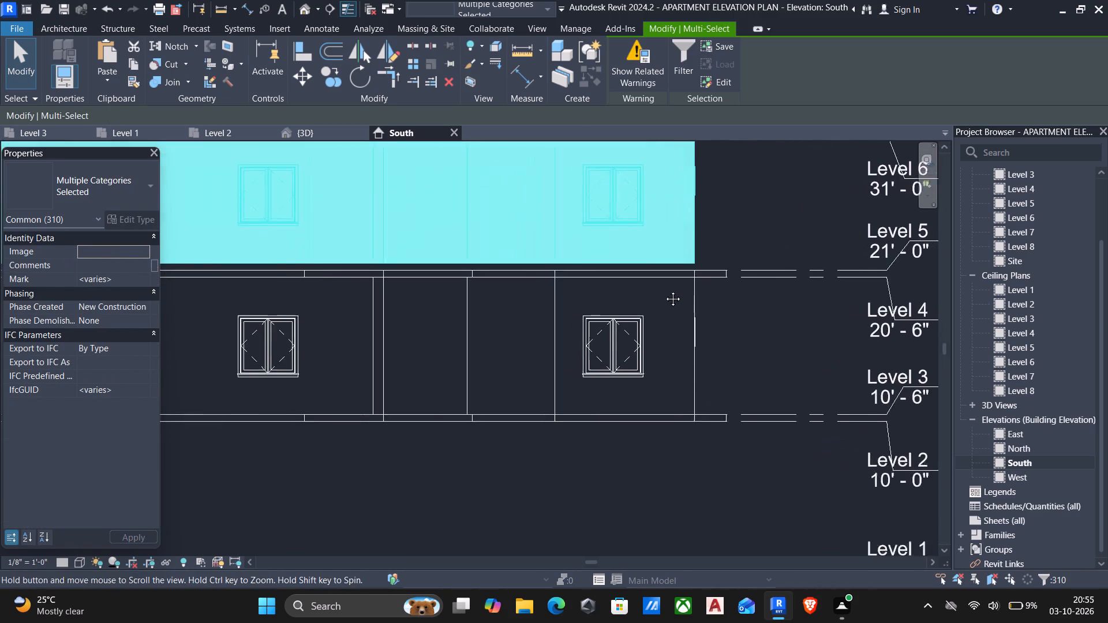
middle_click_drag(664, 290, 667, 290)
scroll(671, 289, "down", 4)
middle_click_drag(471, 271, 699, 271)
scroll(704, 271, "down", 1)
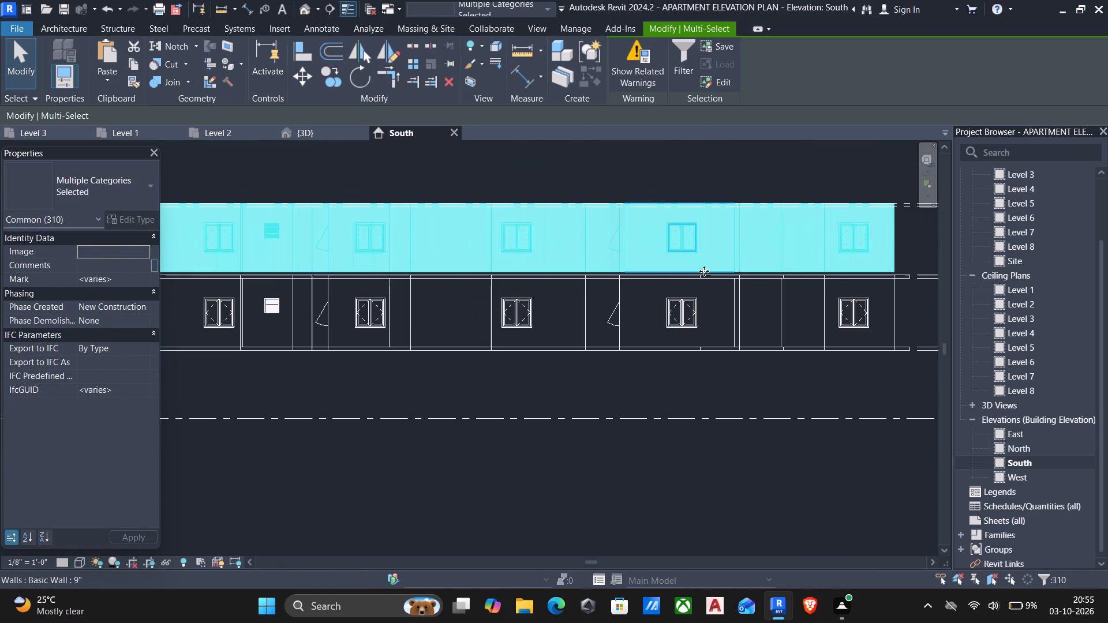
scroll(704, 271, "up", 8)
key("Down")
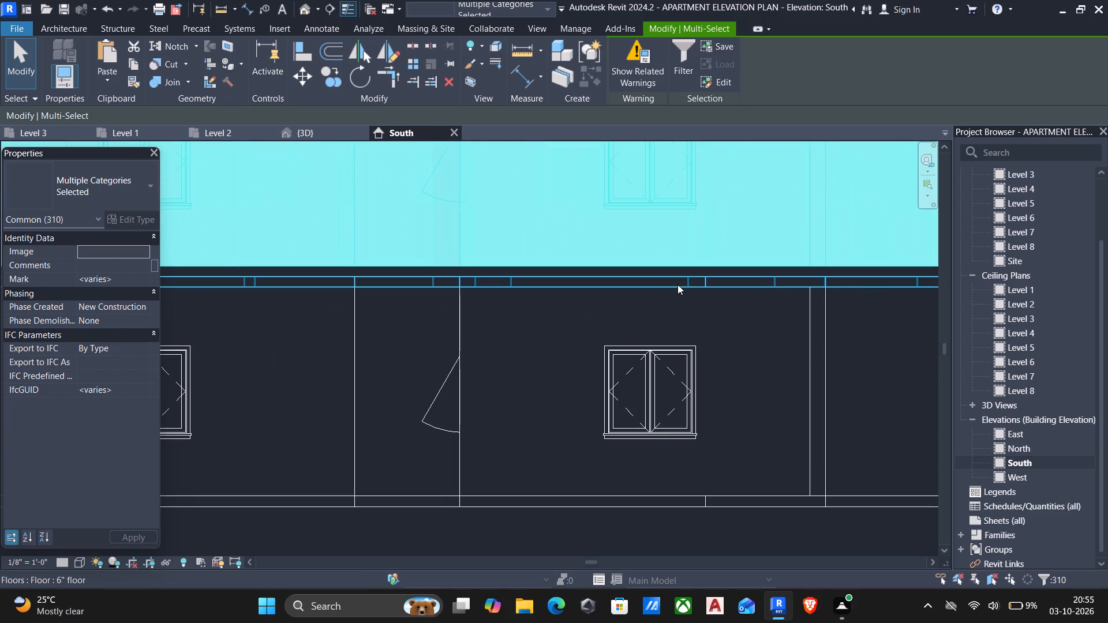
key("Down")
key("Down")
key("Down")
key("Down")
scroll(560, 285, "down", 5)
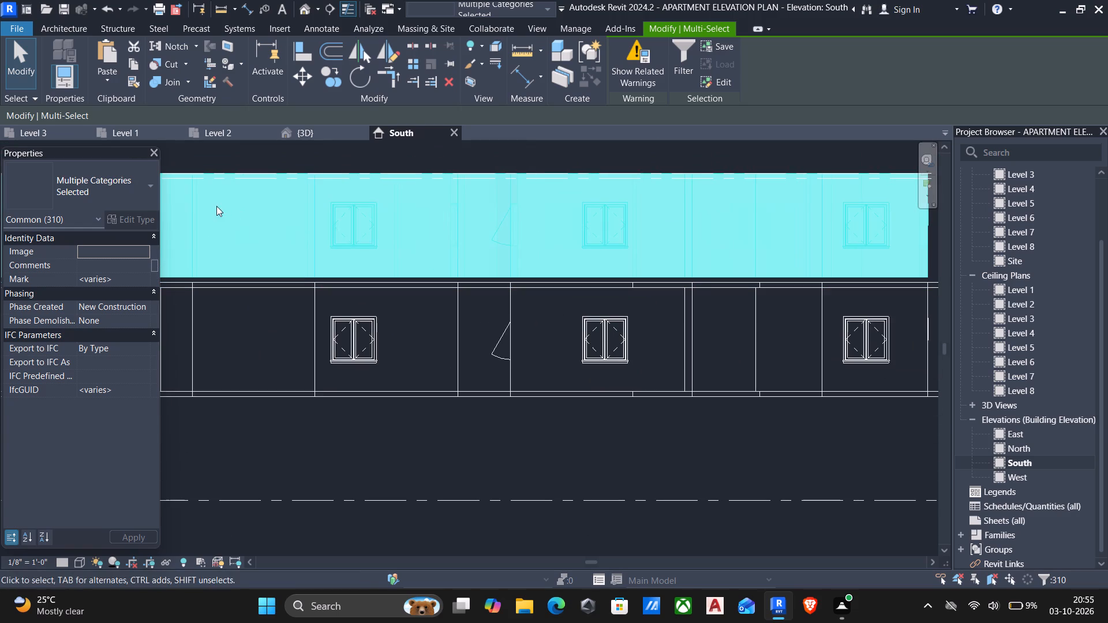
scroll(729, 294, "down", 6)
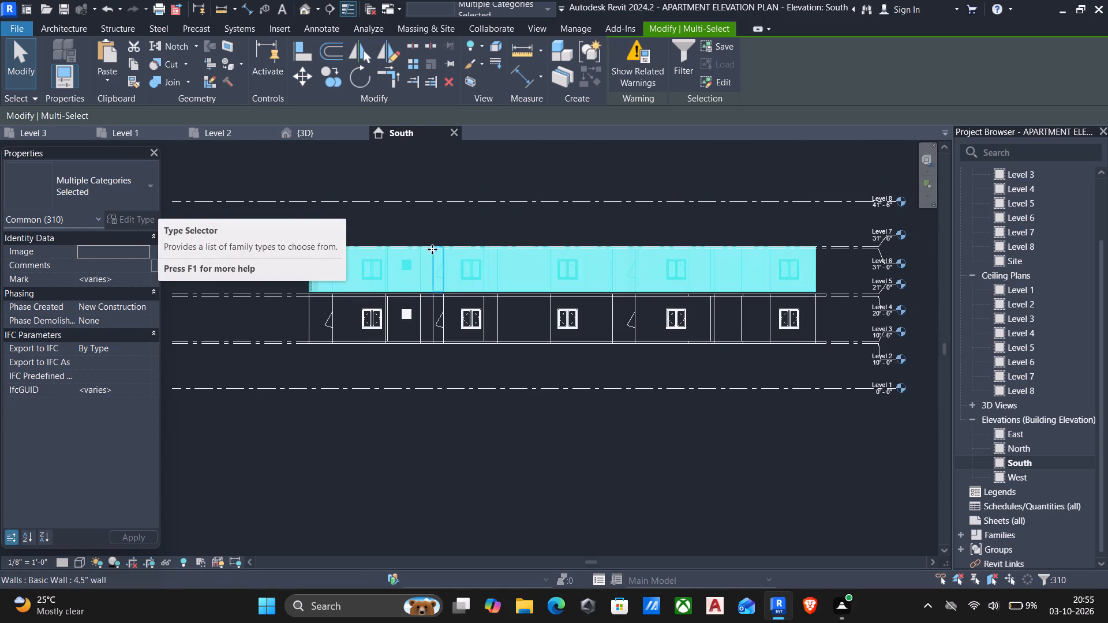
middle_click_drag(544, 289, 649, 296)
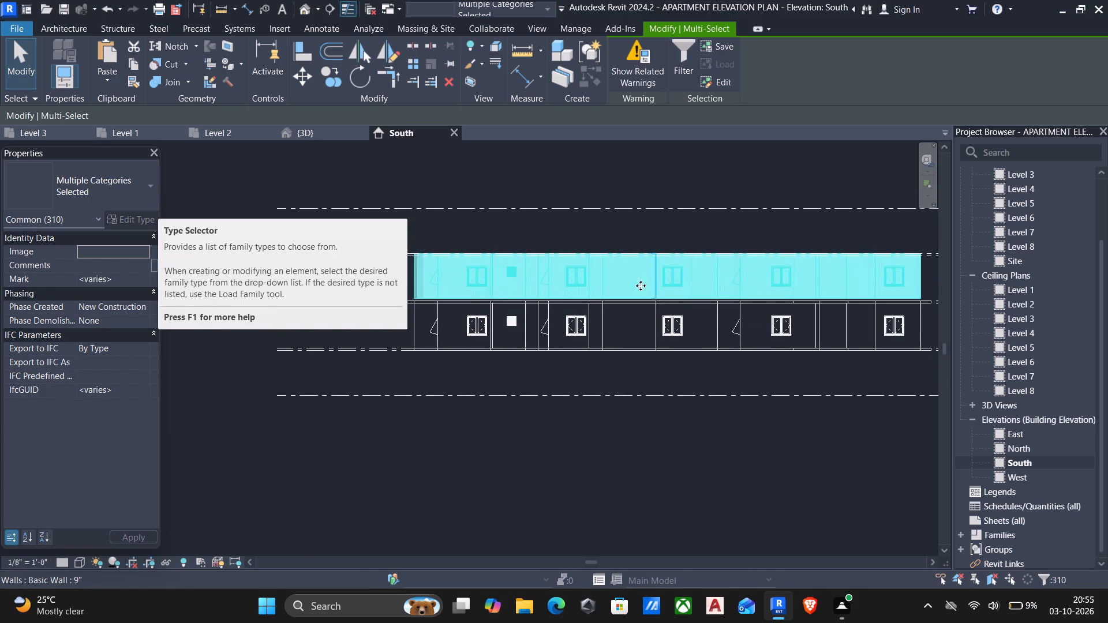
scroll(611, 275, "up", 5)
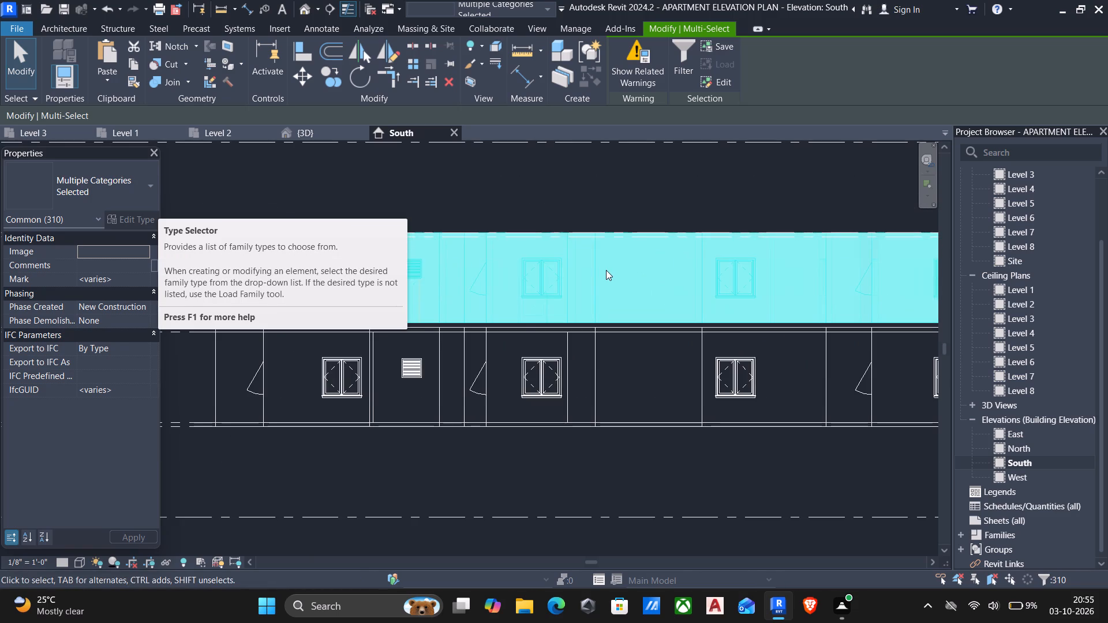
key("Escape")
Examine the joint between the upper storey's walls and the slab, especially at the building's west end.
scroll(551, 335, "up", 1)
middle_click_drag(553, 335, 637, 273)
scroll(639, 272, "down", 2)
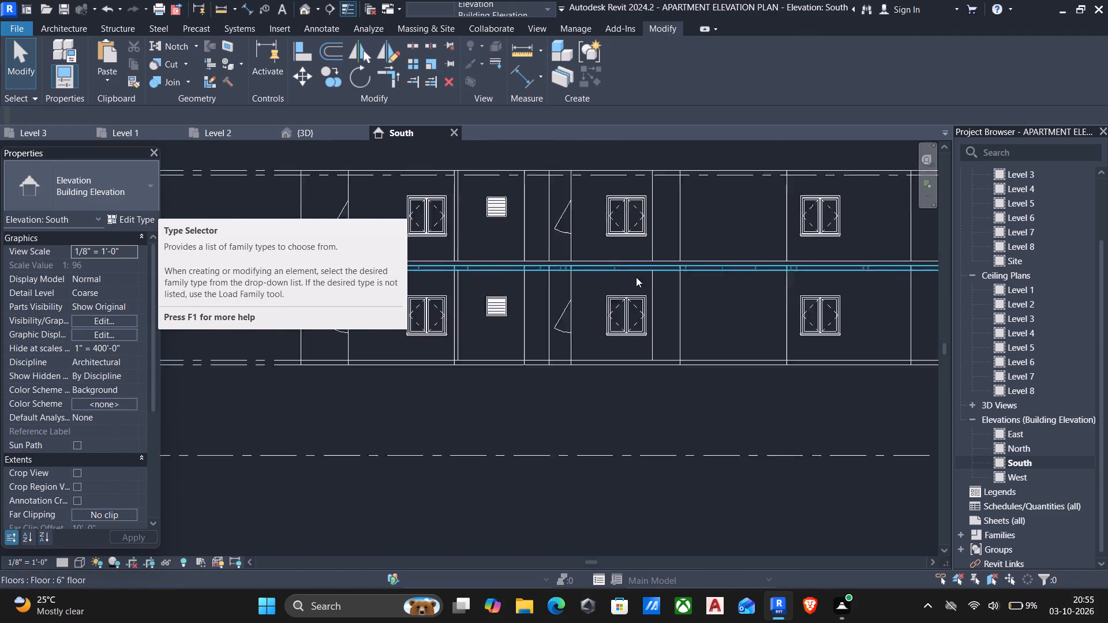
scroll(636, 277, "down", 1)
middle_click_drag(549, 292, 598, 299)
left_click(213, 384)
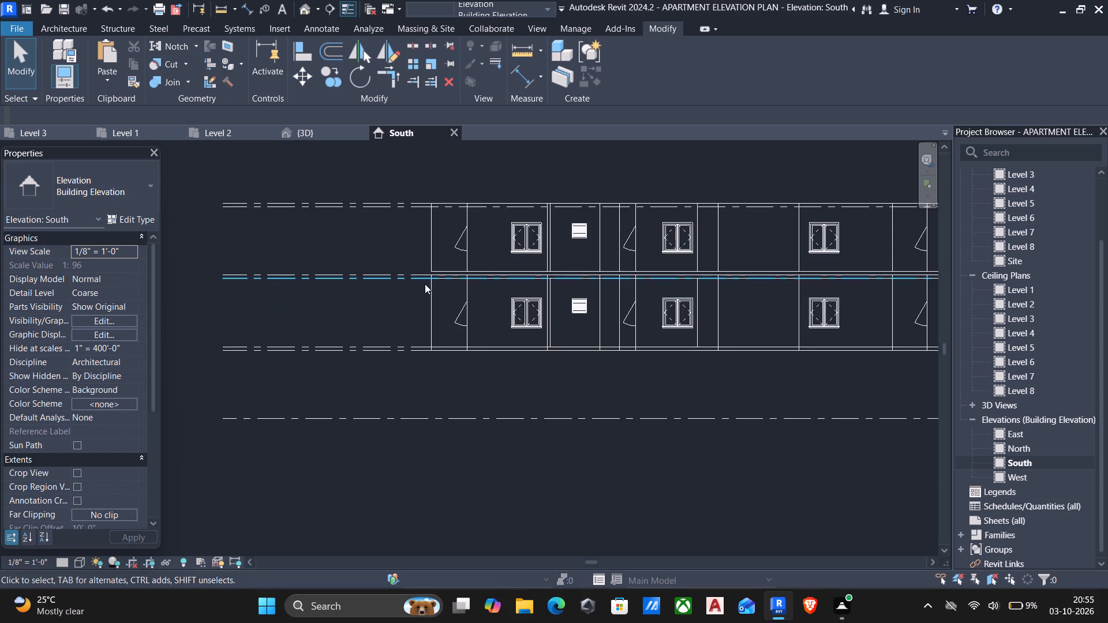
scroll(431, 282, "up", 3)
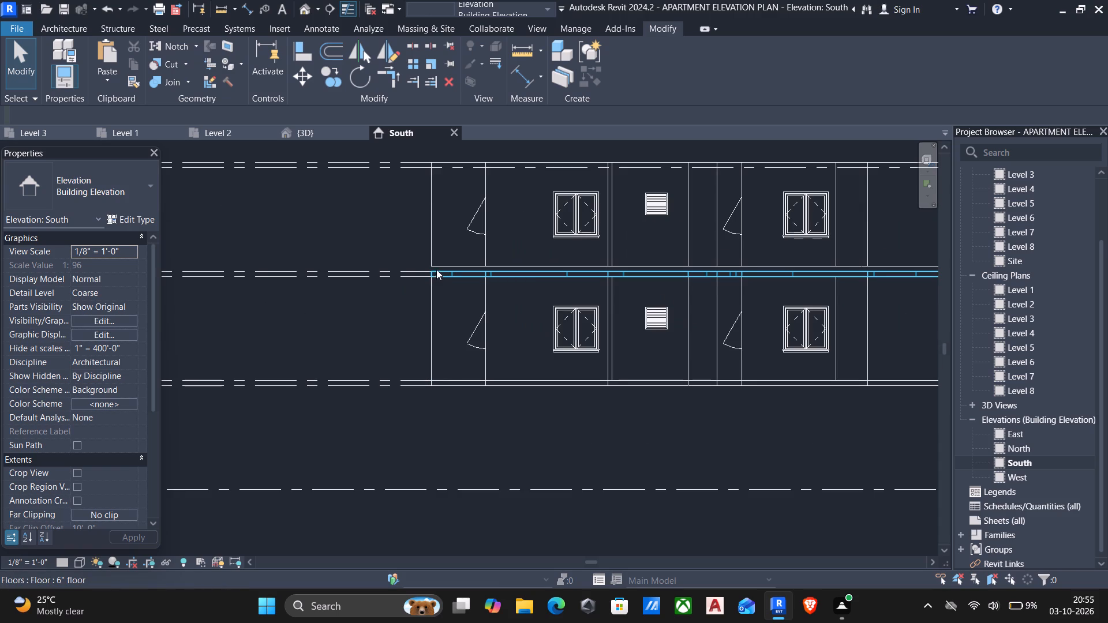
scroll(437, 265, "up", 1)
middle_click_drag(437, 265, 396, 282)
scroll(394, 282, "down", 5)
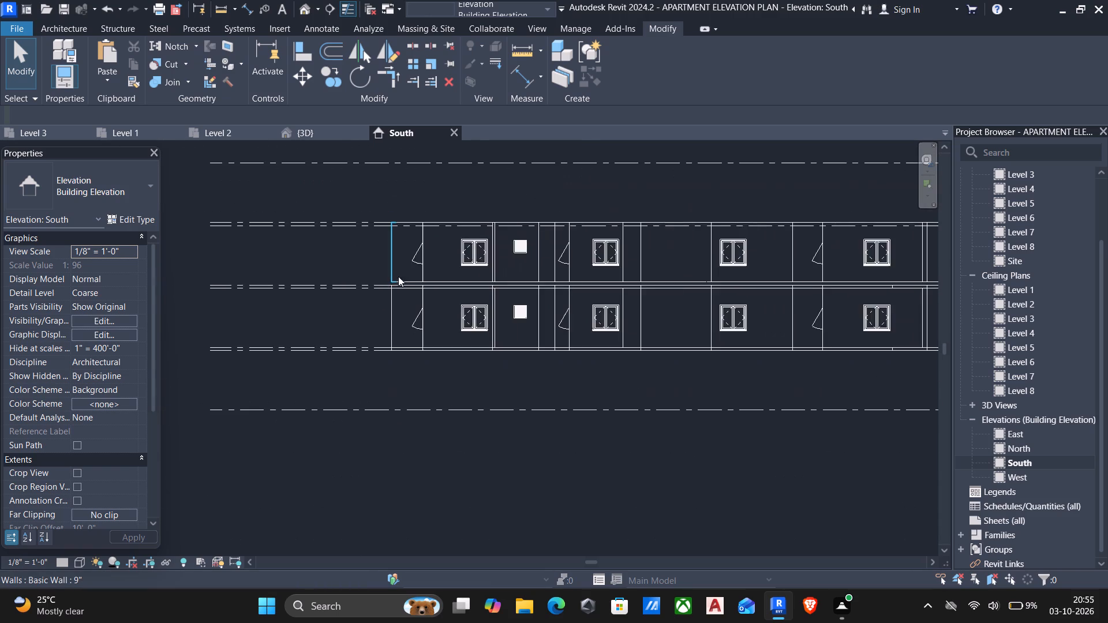
scroll(394, 249, "down", 3)
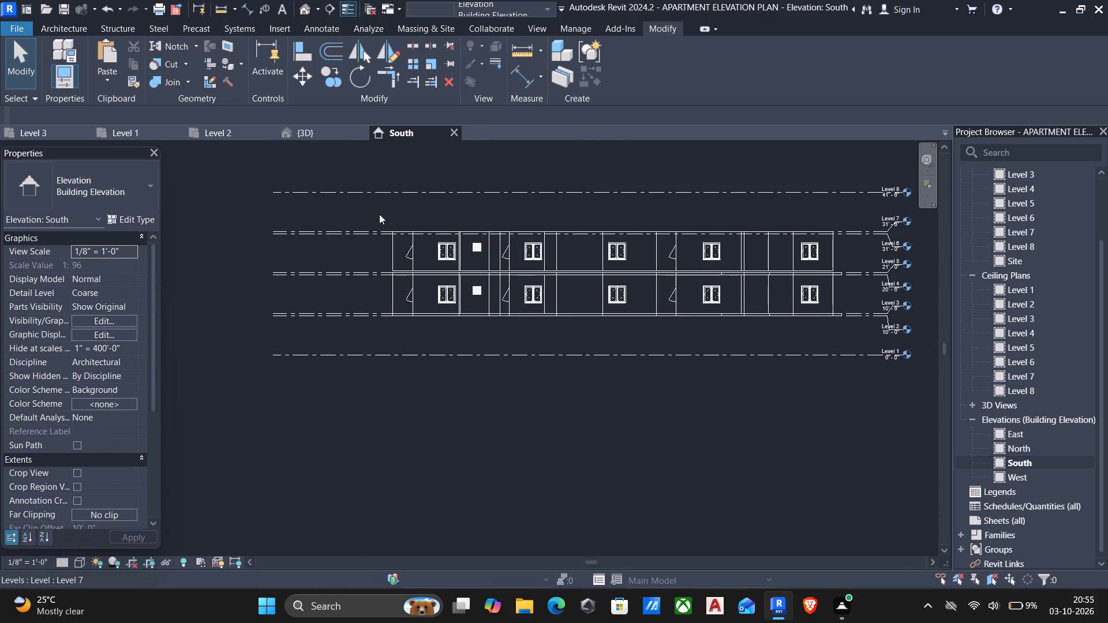
Undo the slab move and the paste of the storey onto Level 5.
key("ctrl+z")
key("ctrl+z")
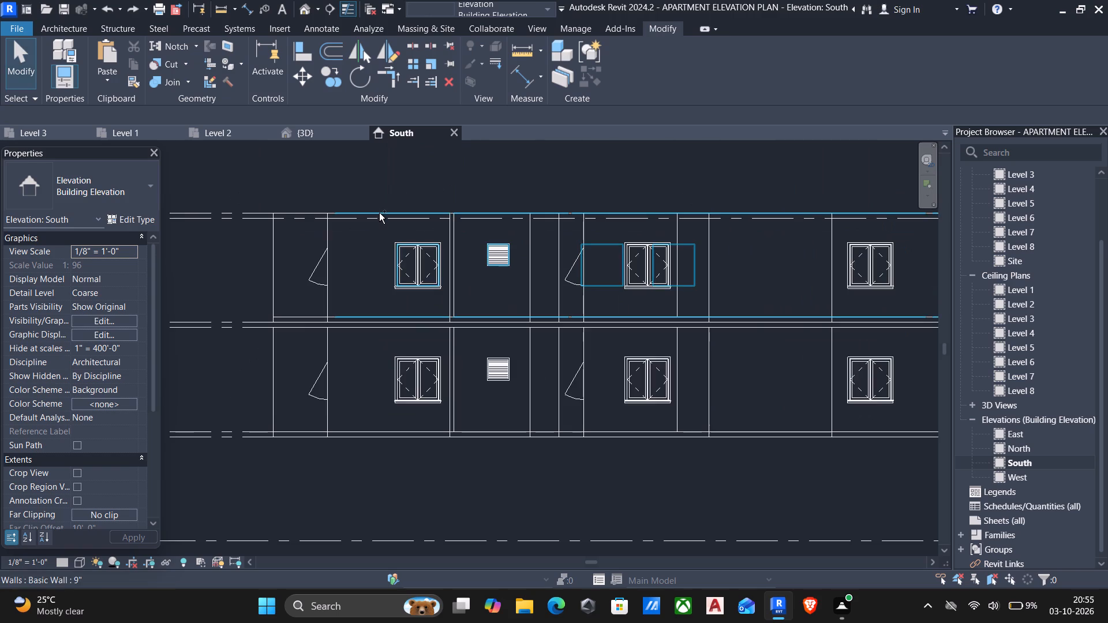
key("ctrl+z")
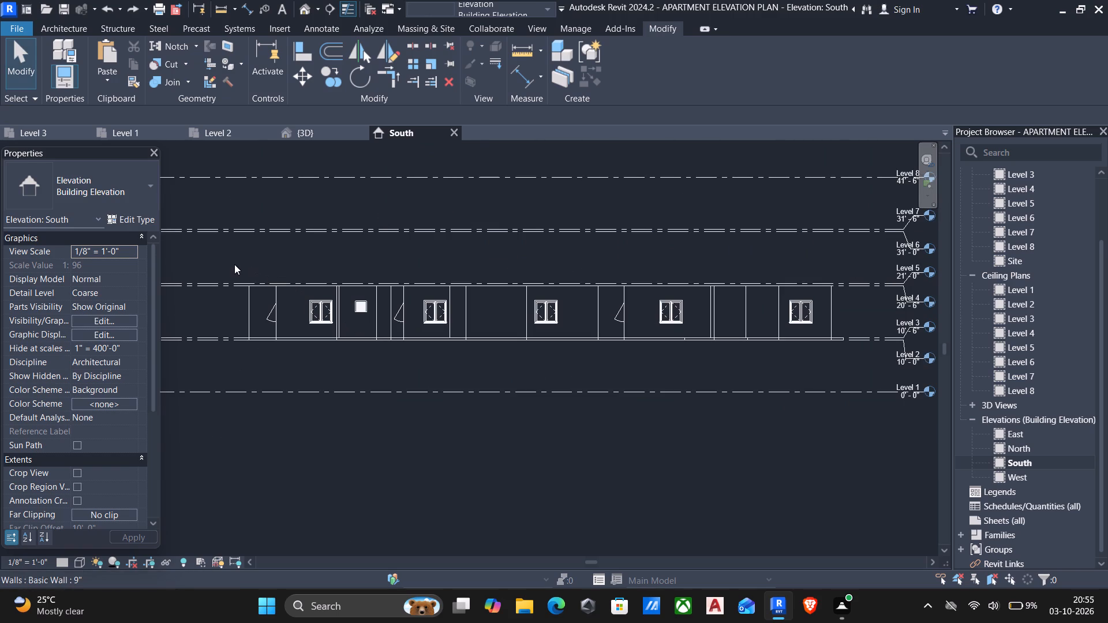
Examine the remaining Level 3 storey along its length and check the constraints of its east-end 9" wall.
scroll(233, 318, "up", 4)
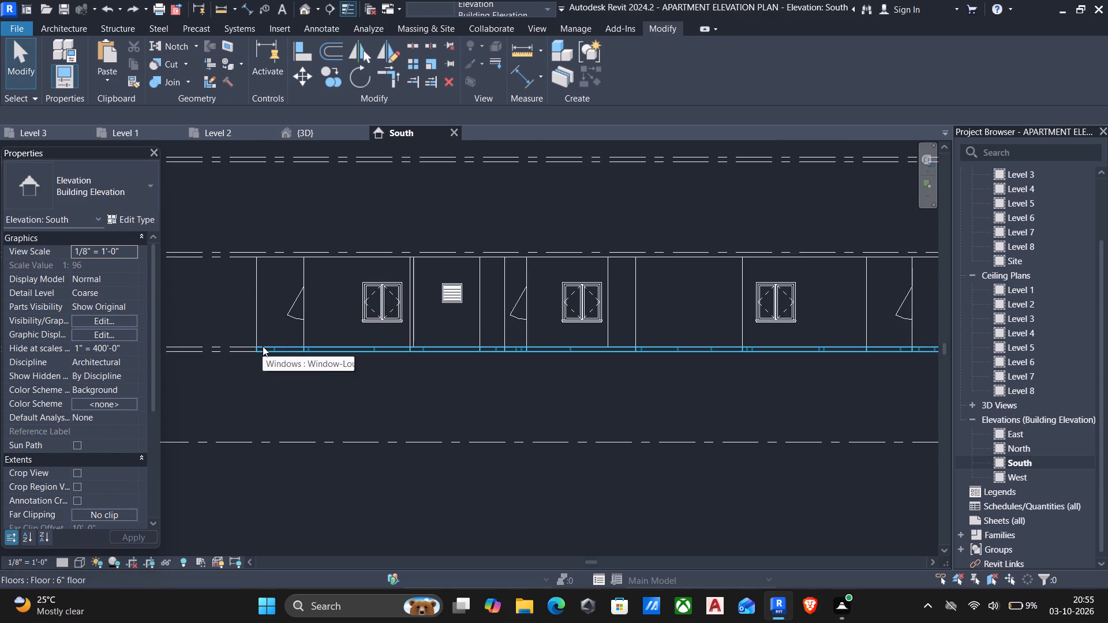
scroll(256, 273, "down", 1)
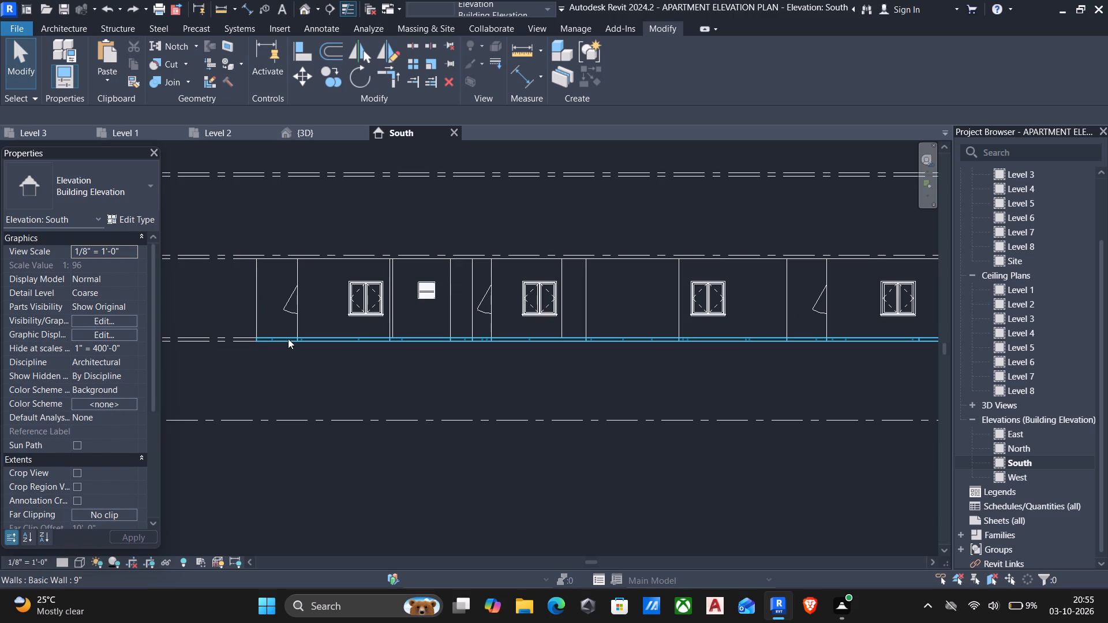
scroll(343, 341, "down", 2)
middle_click_drag(335, 348, 274, 367)
middle_click_drag(548, 397, 425, 390)
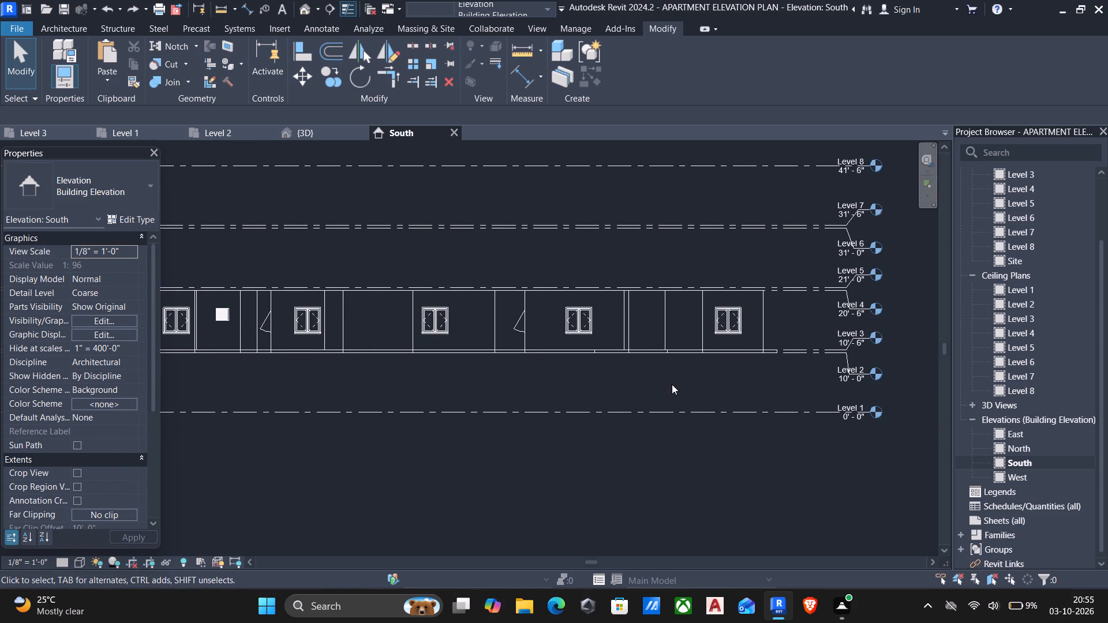
scroll(739, 355, "up", 4)
scroll(794, 341, "up", 5)
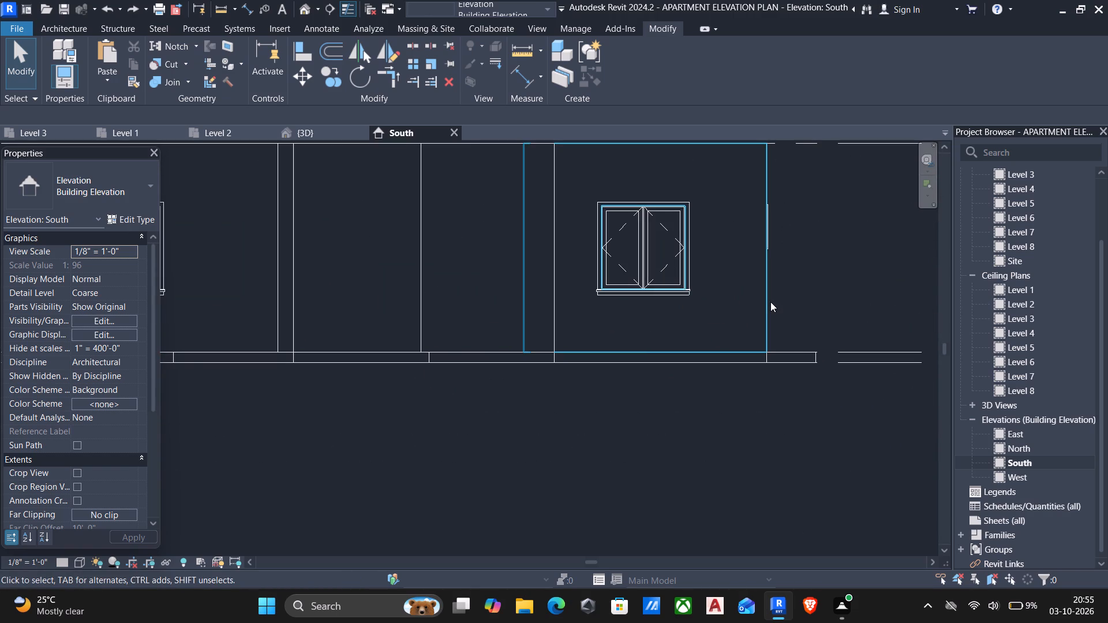
left_click(770, 302)
scroll(762, 307, "down", 5)
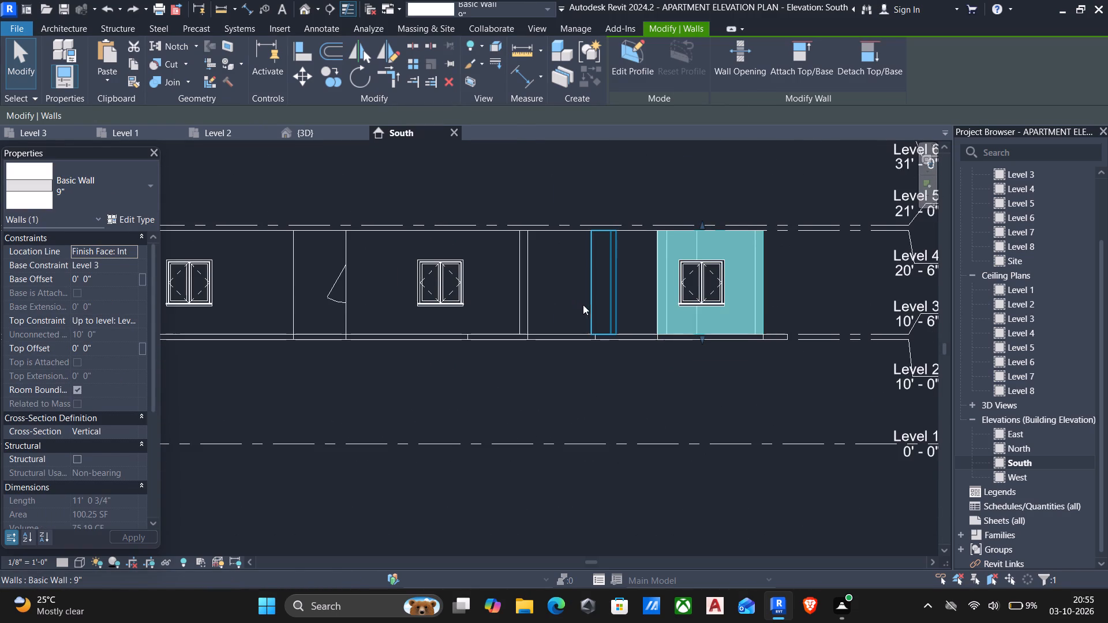
middle_click_drag(584, 321, 930, 362)
middle_click_drag(339, 301, 634, 310)
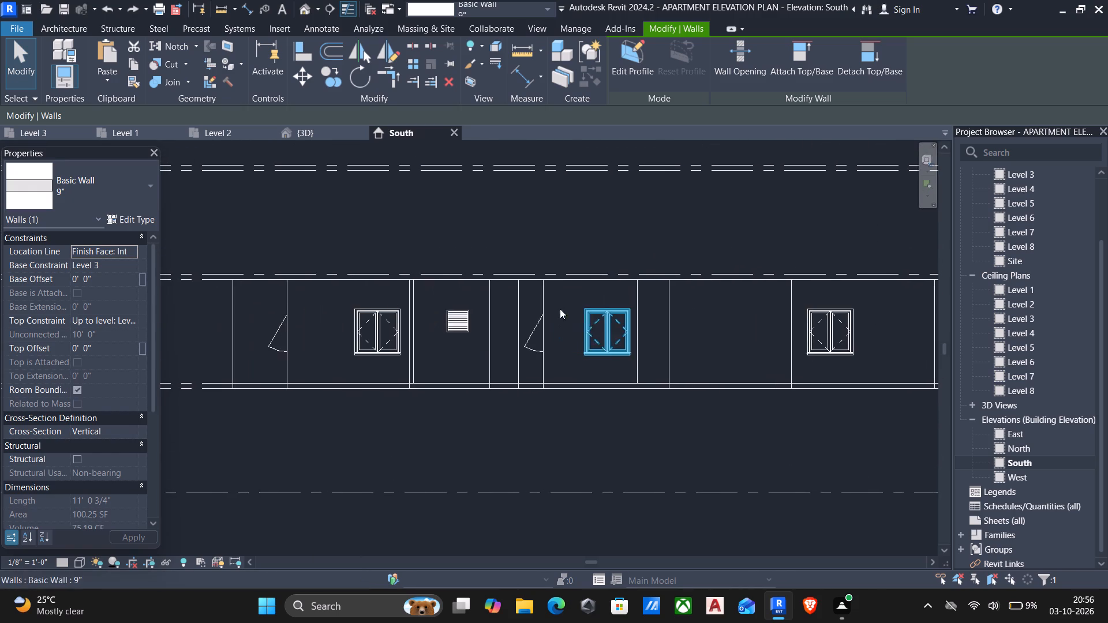
scroll(320, 322, "down", 1)
middle_click_drag(326, 322, 481, 316)
Check the elevations and spacing of the Level 4, Level 6 and Level 8 datums.
left_click(357, 280)
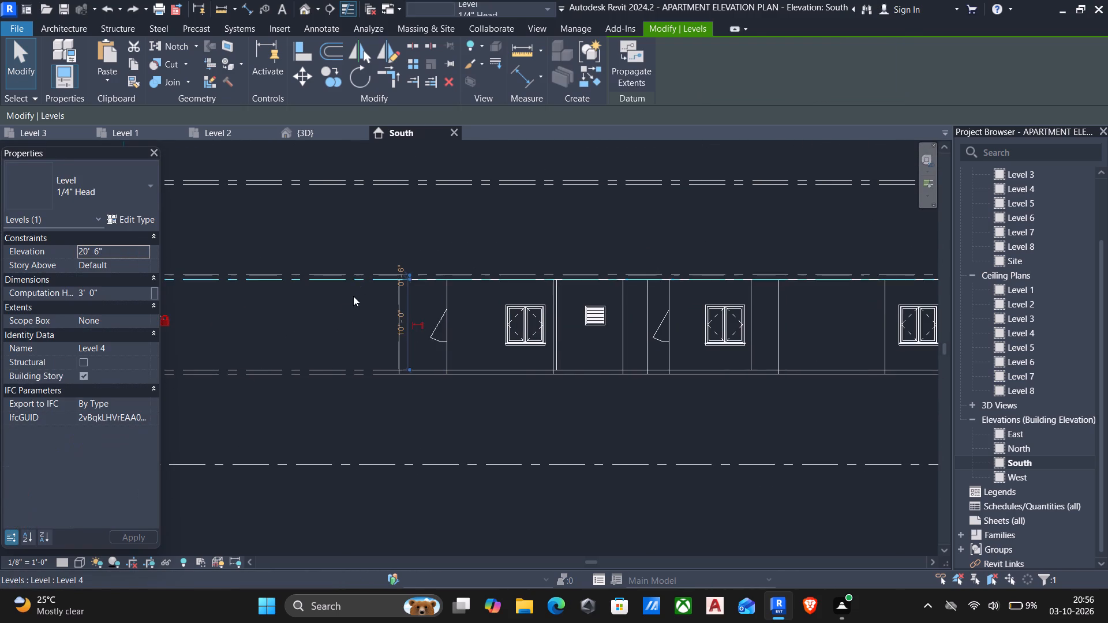
scroll(342, 317, "down", 1)
left_click(383, 204)
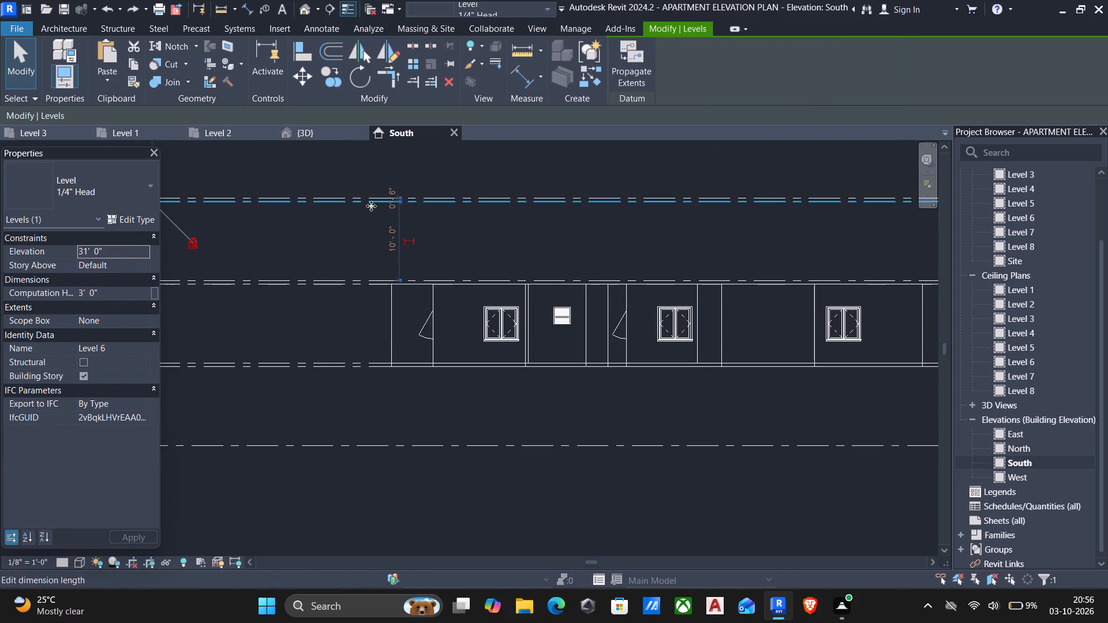
middle_click_drag(371, 207, 355, 364)
left_click(366, 277)
scroll(364, 285, "down", 3)
middle_click_drag(362, 308, 369, 257)
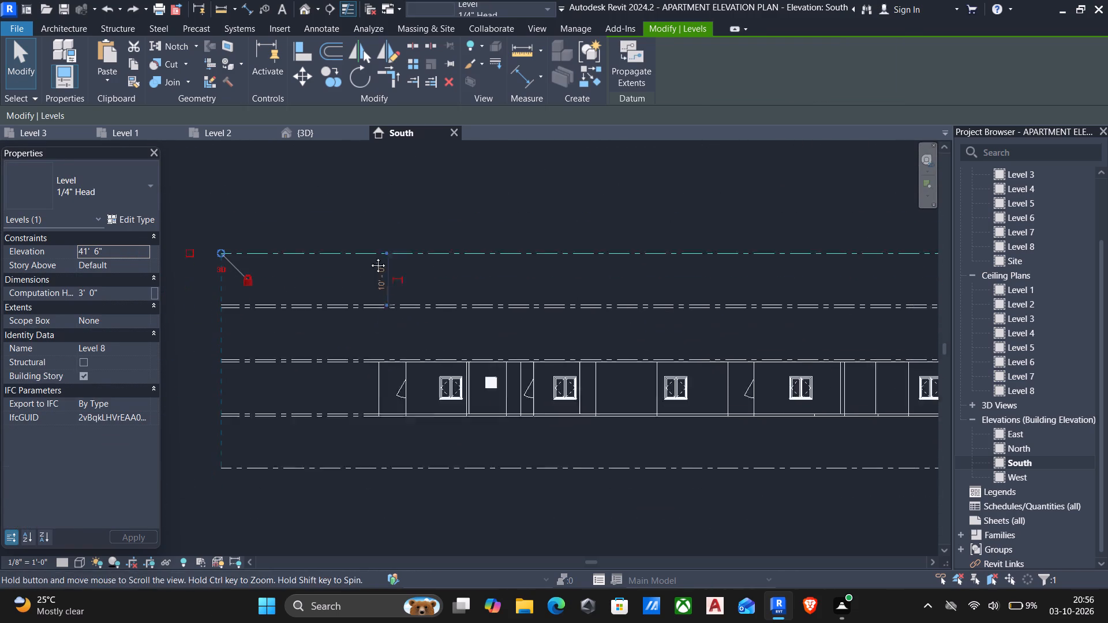
middle_click_drag(369, 257, 369, 254)
Copy the entire Level 3 storey, including walls, windows, doors and floor, and paste it aligned to Level 4.
scroll(411, 343, "up", 4)
middle_click_drag(411, 349, 296, 264)
scroll(216, 228, "up", 3)
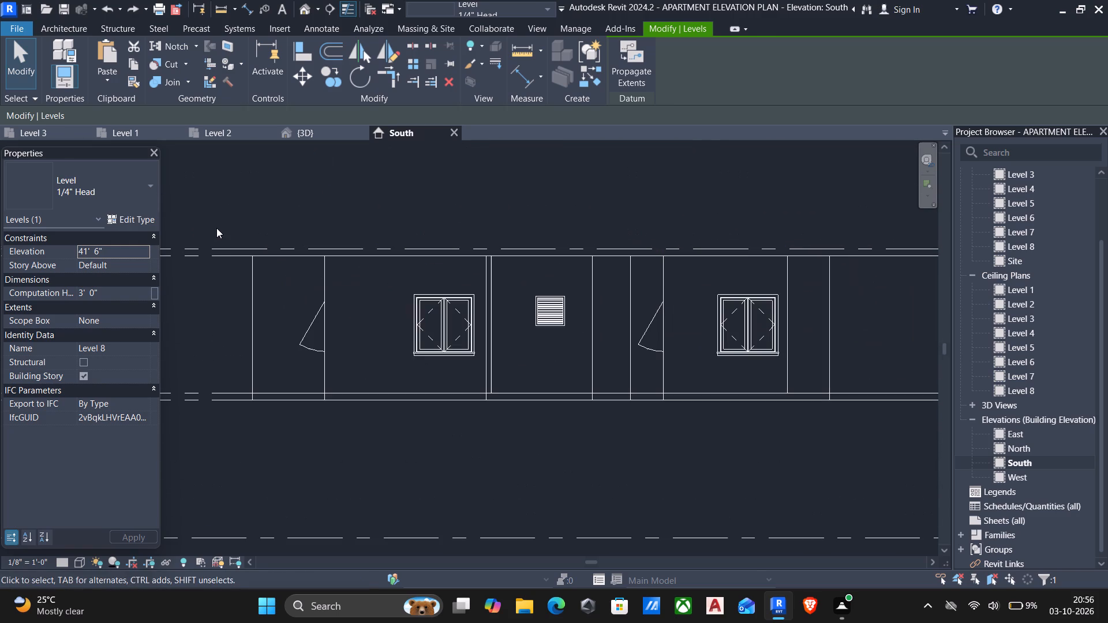
left_click_drag(227, 235, 343, 362)
middle_click_drag(542, 434, 343, 362)
left_click_drag(343, 362, 542, 389)
scroll(420, 392, "down", 4)
middle_click_drag(540, 414, 386, 373)
scroll(386, 373, "down", 4)
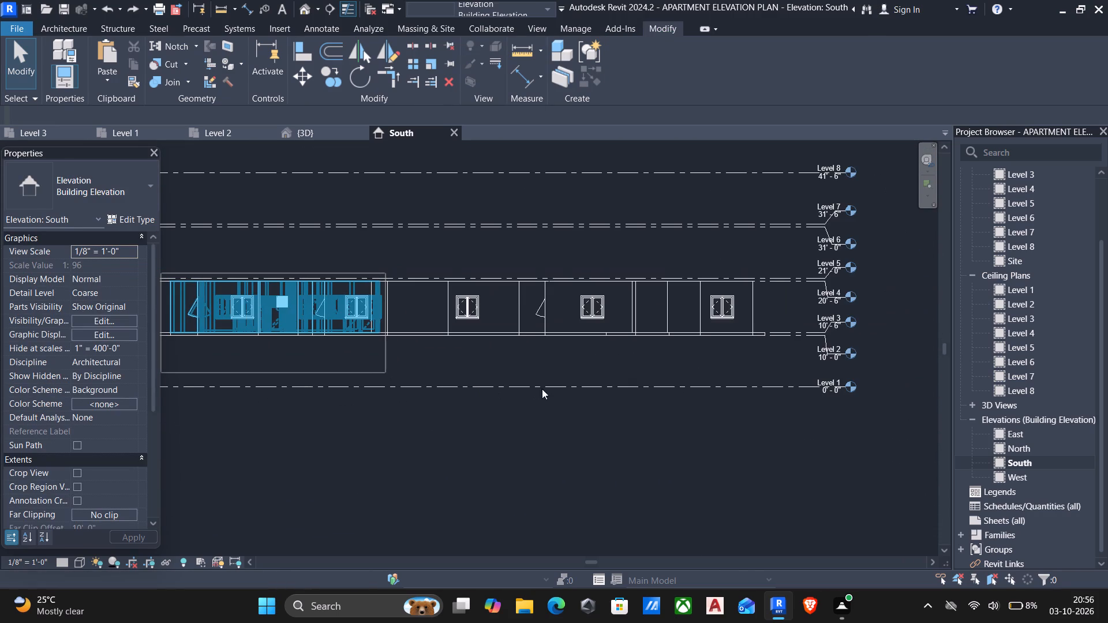
left_click_drag(542, 389, 726, 337)
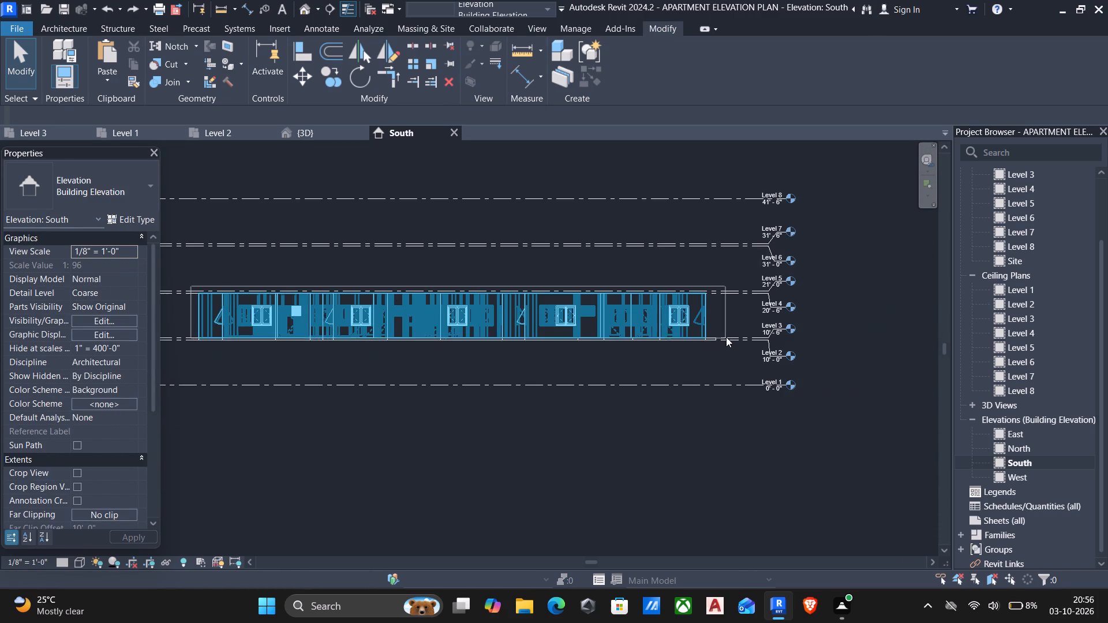
left_click_drag(726, 337, 717, 352)
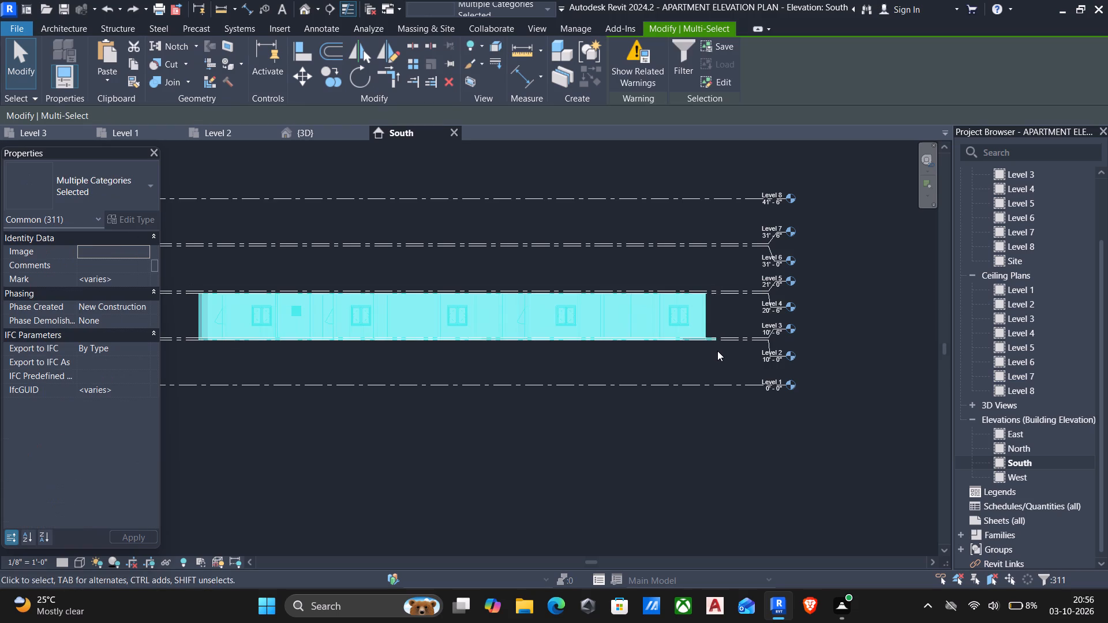
left_click(129, 63)
left_click(108, 79)
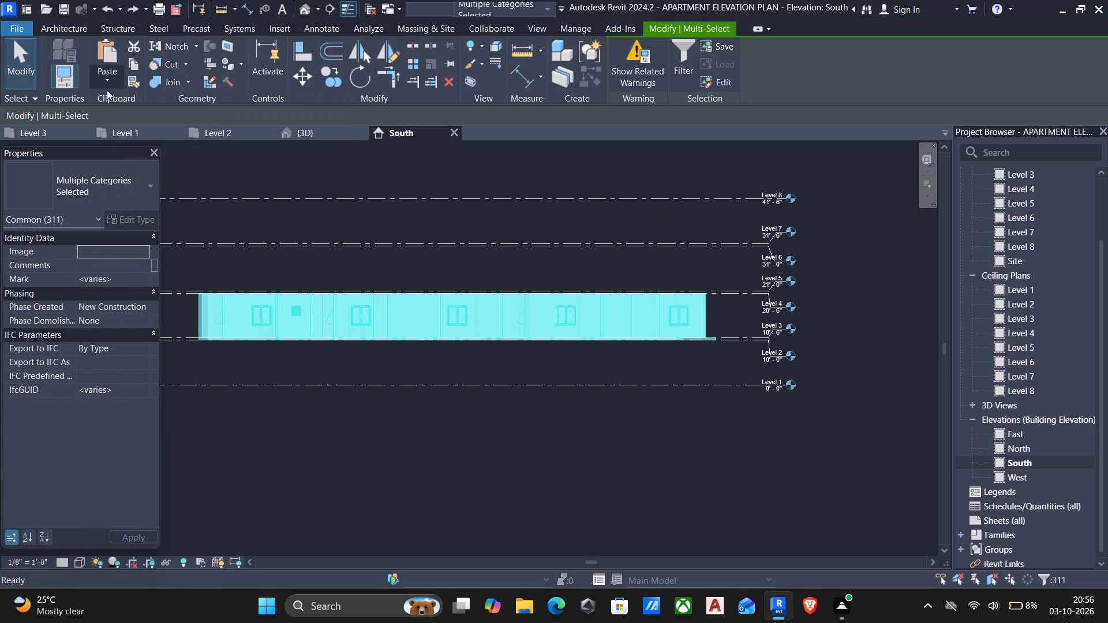
left_click(141, 138)
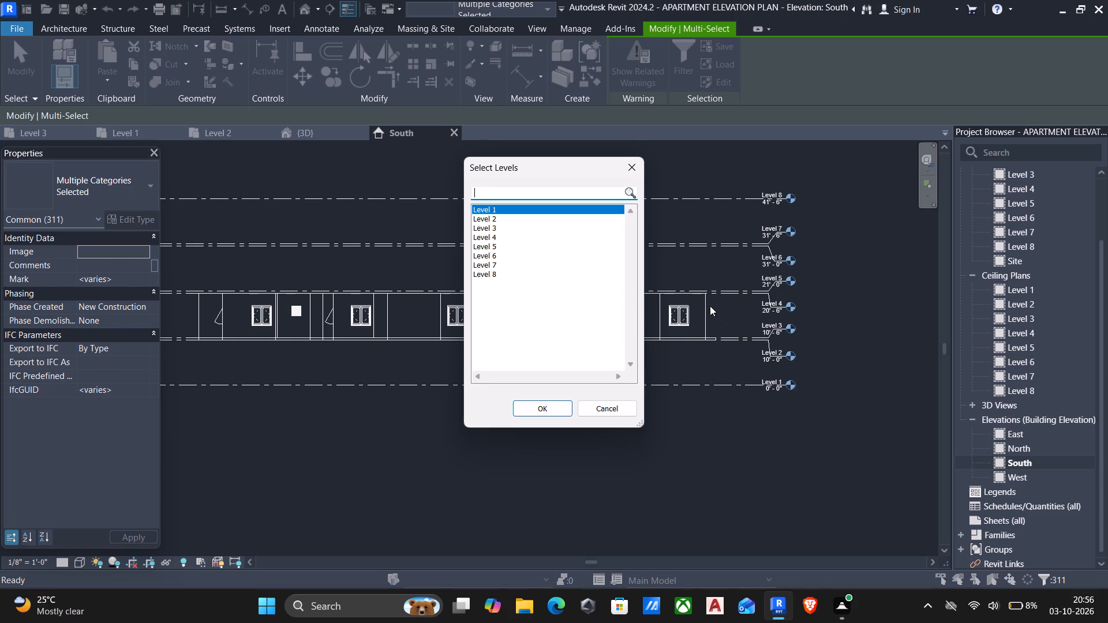
left_click(498, 235)
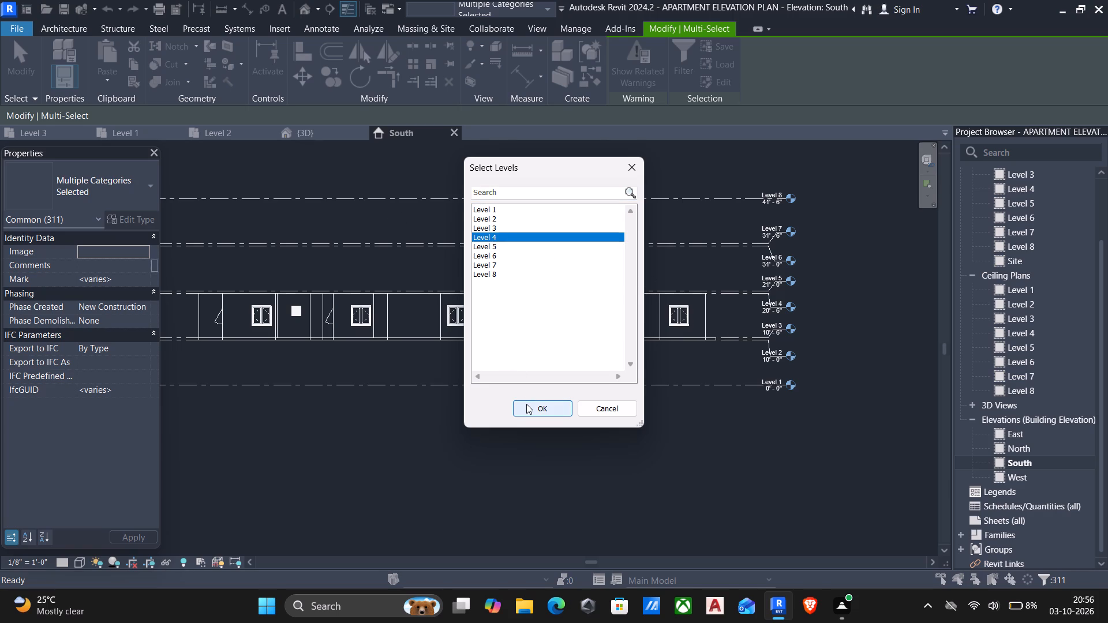
left_click(525, 408)
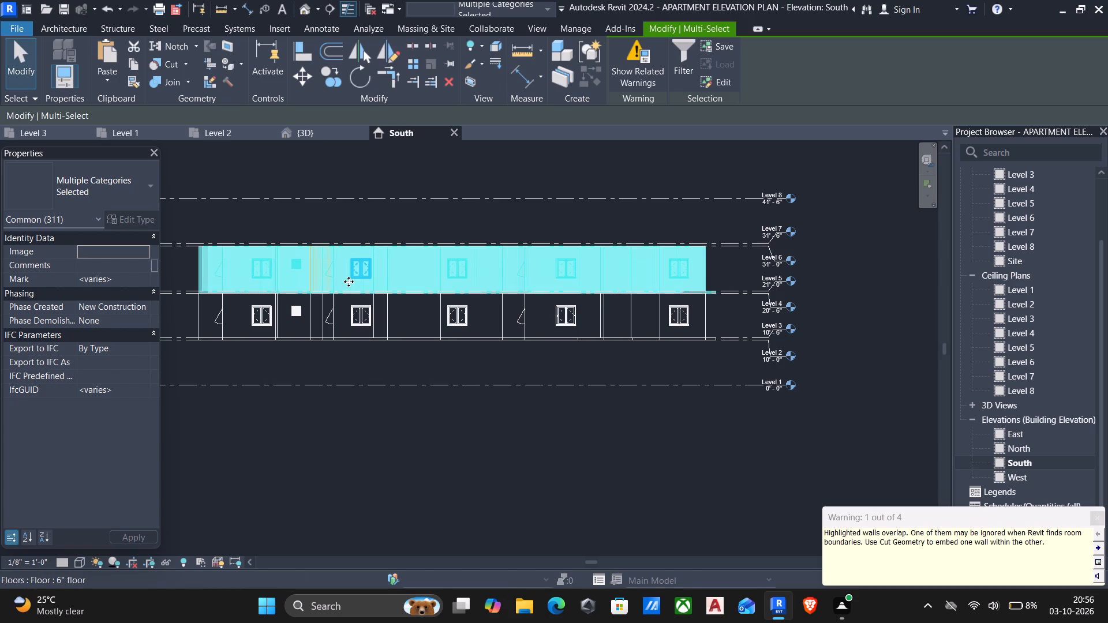
key("Escape")
Examine the pasted storey in the South elevation, checking its walls and the 6" floor slab between the two storeys.
scroll(309, 261, "up", 4)
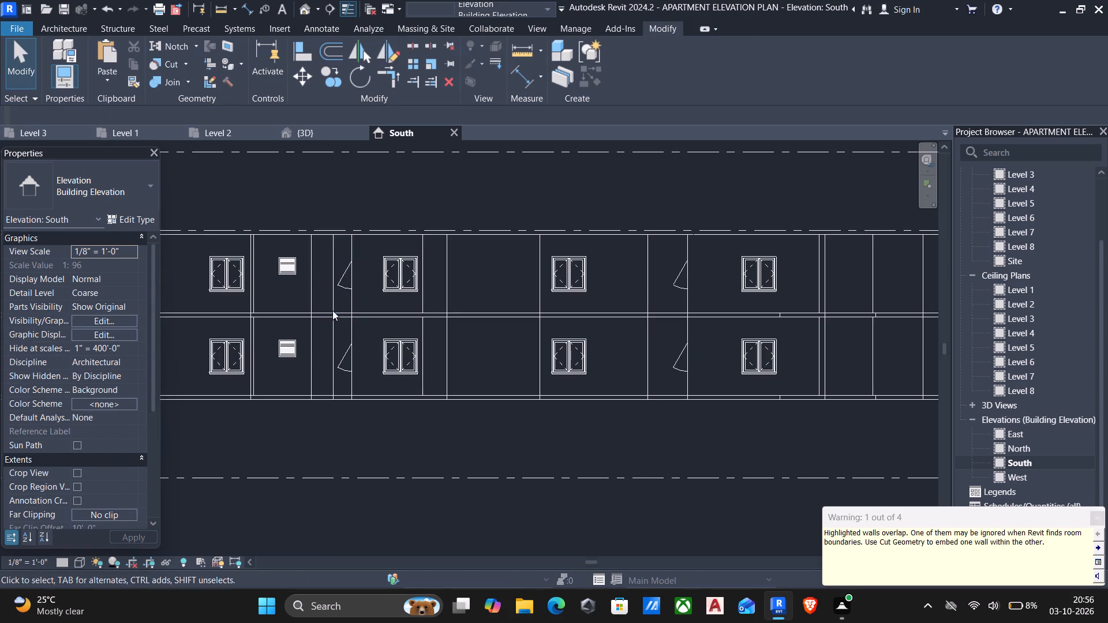
left_click(334, 292)
key("Escape")
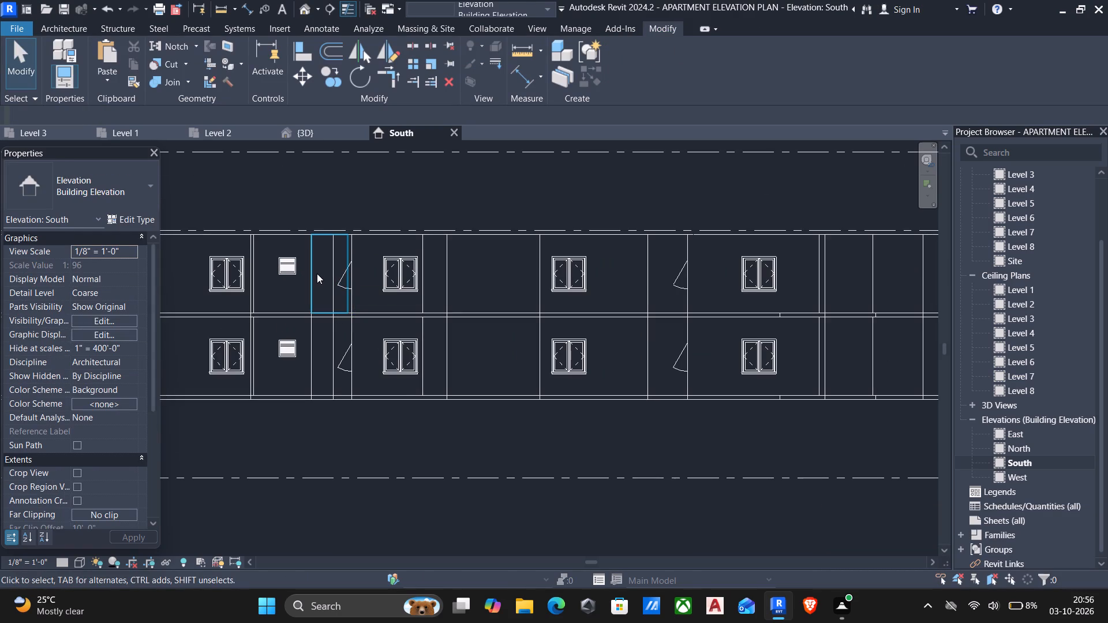
left_click(313, 276)
key("Escape")
scroll(312, 282, "down", 4)
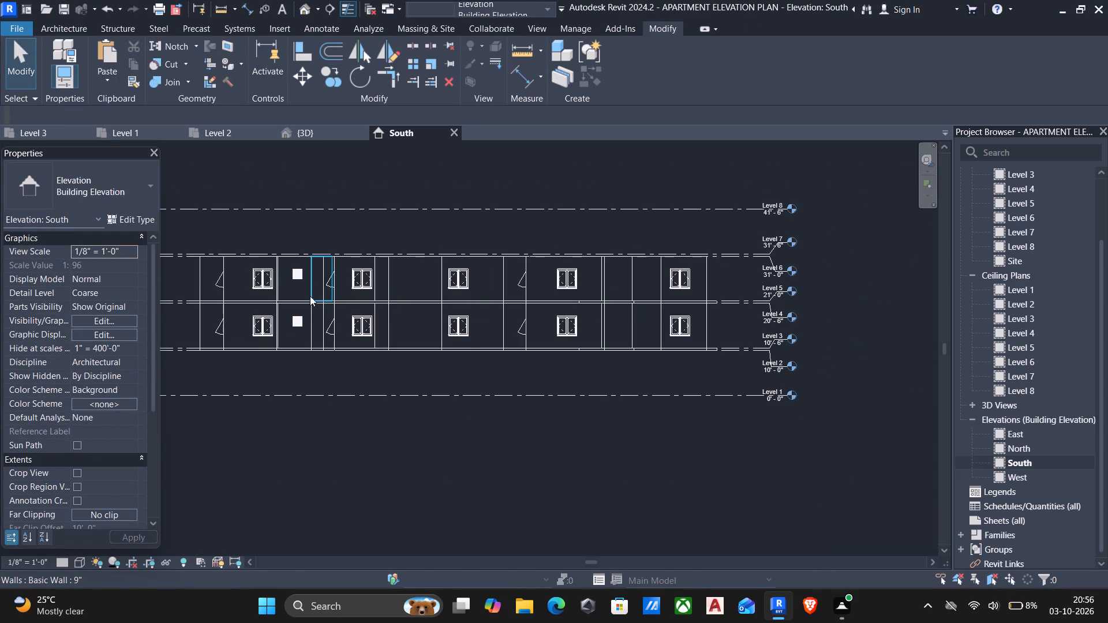
scroll(314, 313, "up", 9)
left_click(381, 278)
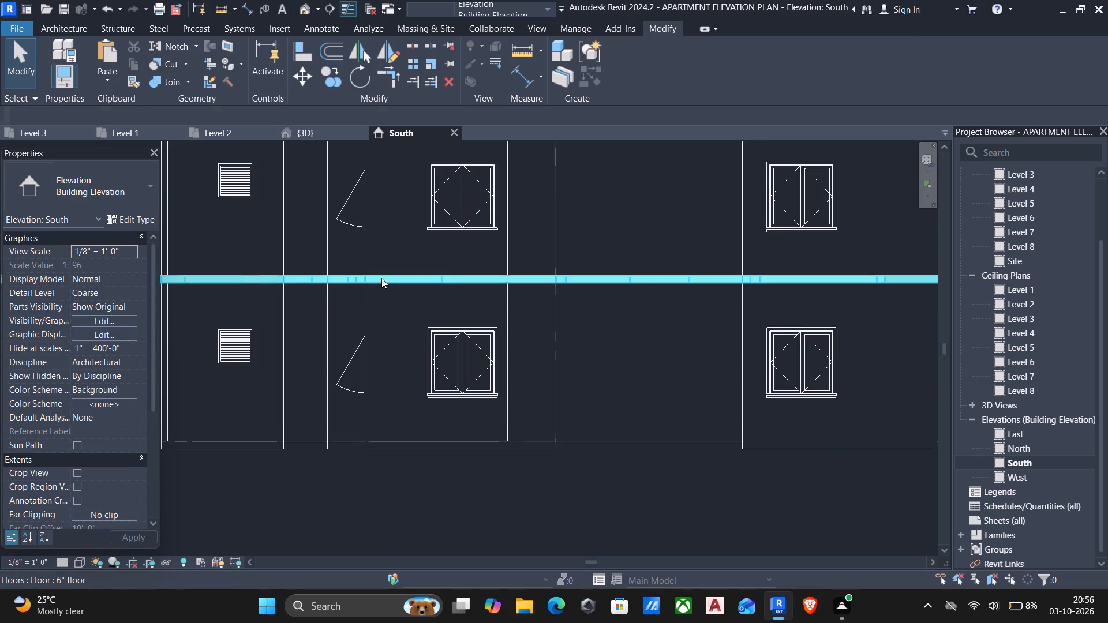
scroll(381, 283, "down", 6)
middle_click_drag(379, 331, 567, 326)
scroll(373, 273, "up", 2)
key("Escape")
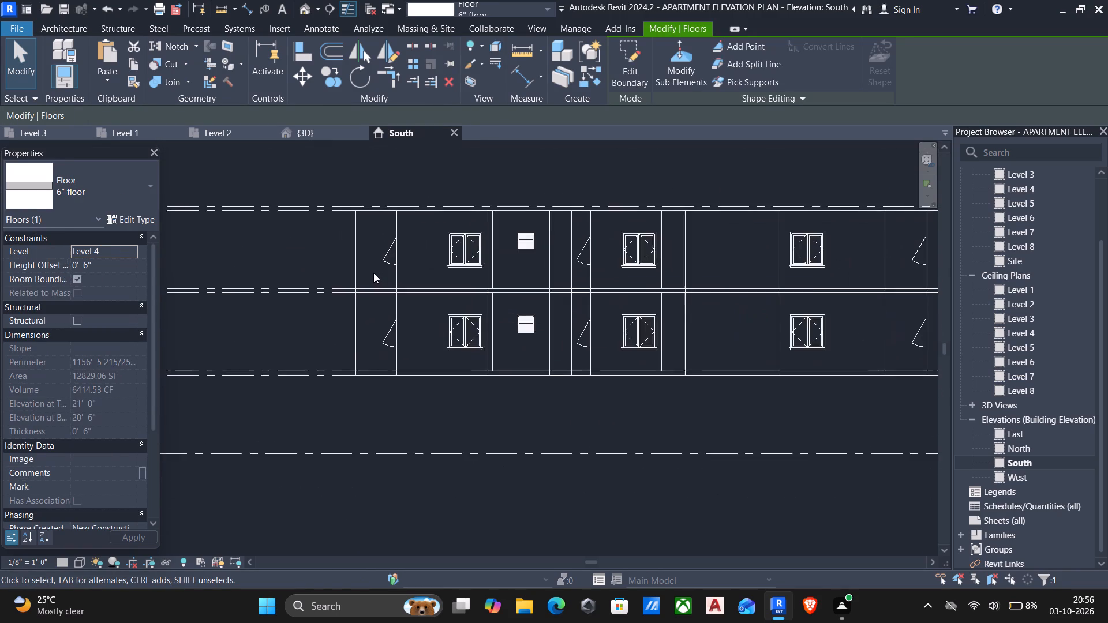
scroll(373, 273, "up", 2)
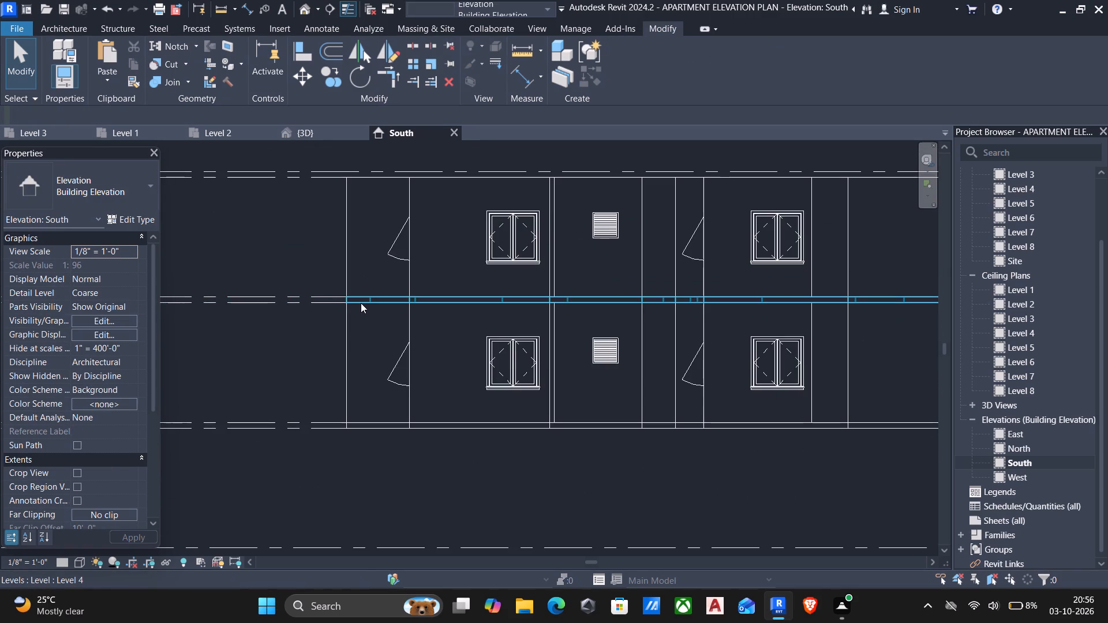
middle_click_drag(362, 209, 338, 245)
scroll(335, 254, "down", 4)
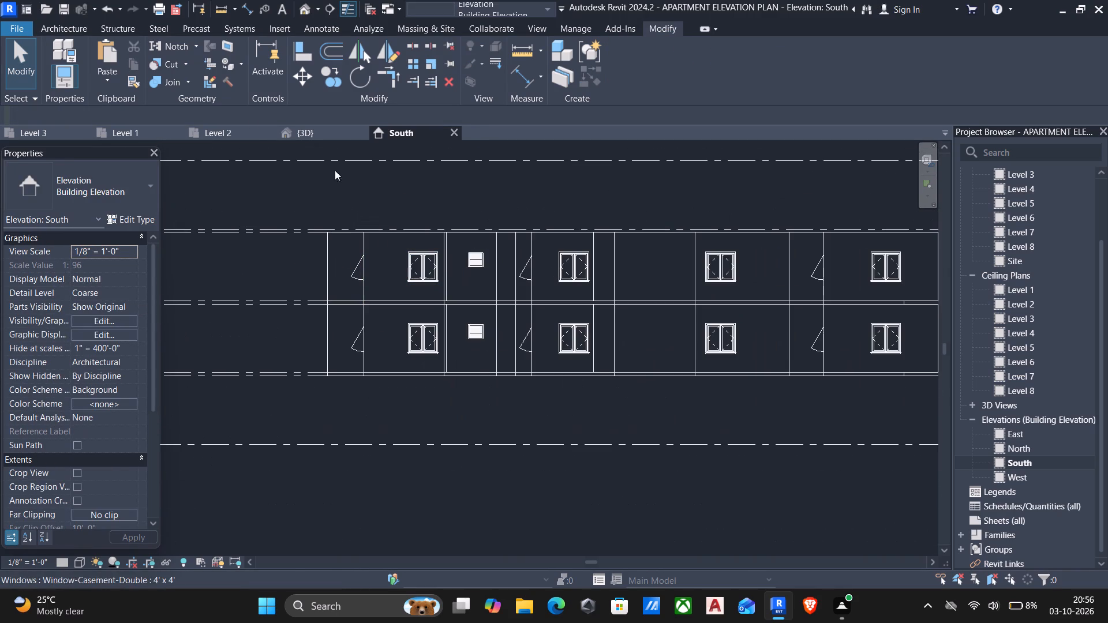
Inspect the two stacked storeys from all sides in the 3D view, including the wings and central slab area.
left_click(315, 134)
scroll(318, 187, "down", 4)
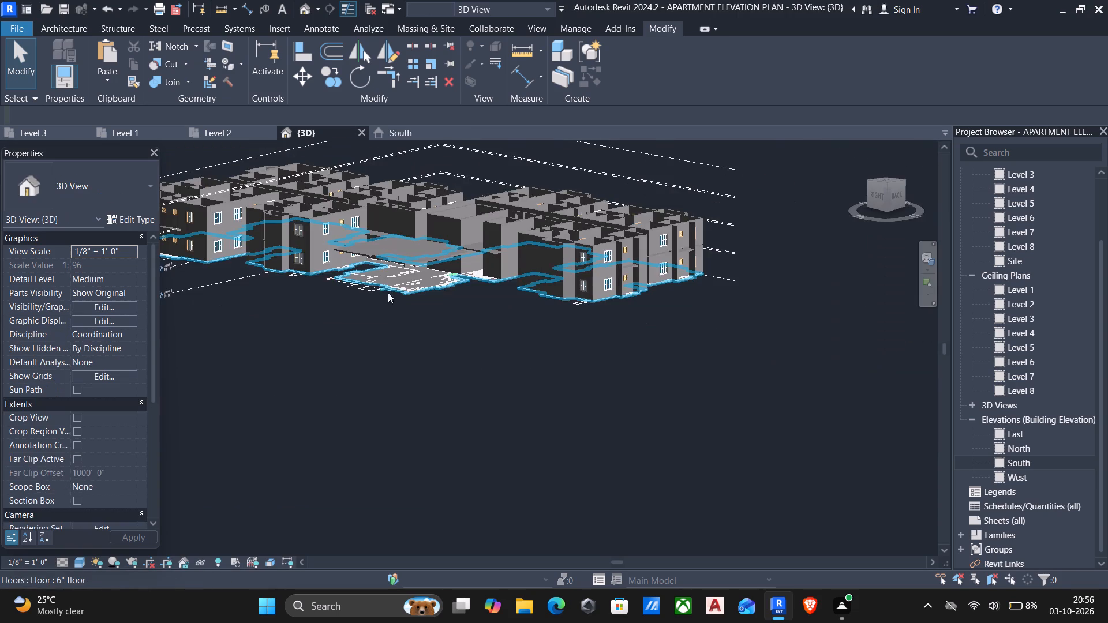
middle_click_drag(395, 299, 341, 312, "shift")
scroll(338, 316, "down", 2)
middle_click_drag(343, 317, 491, 249)
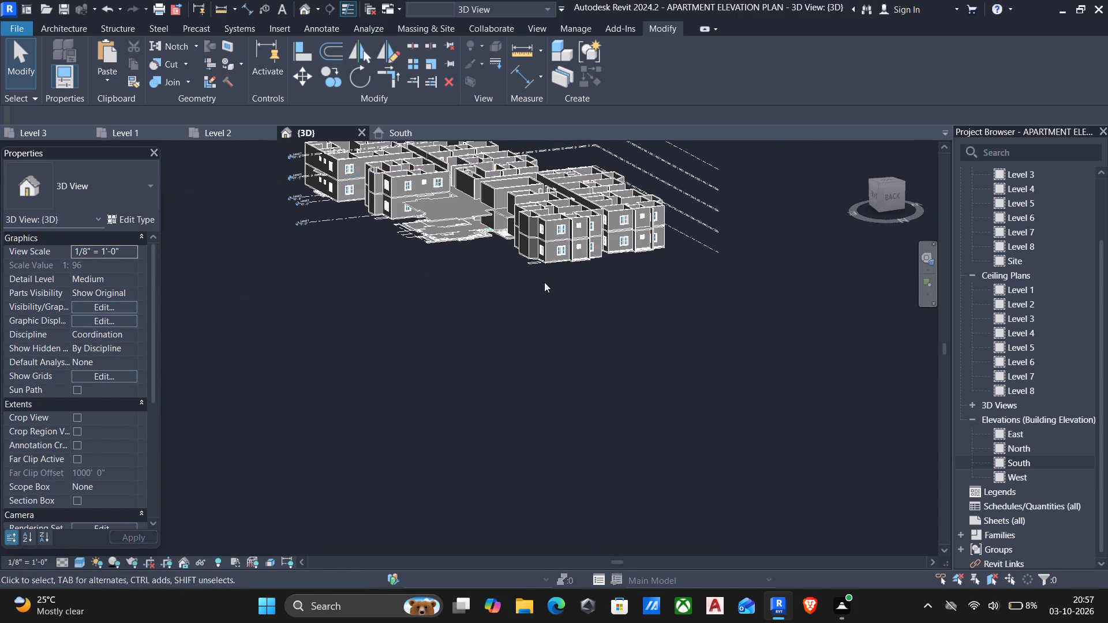
middle_click_drag(544, 288, 748, 282, "shift")
middle_click_drag(721, 289, 642, 363)
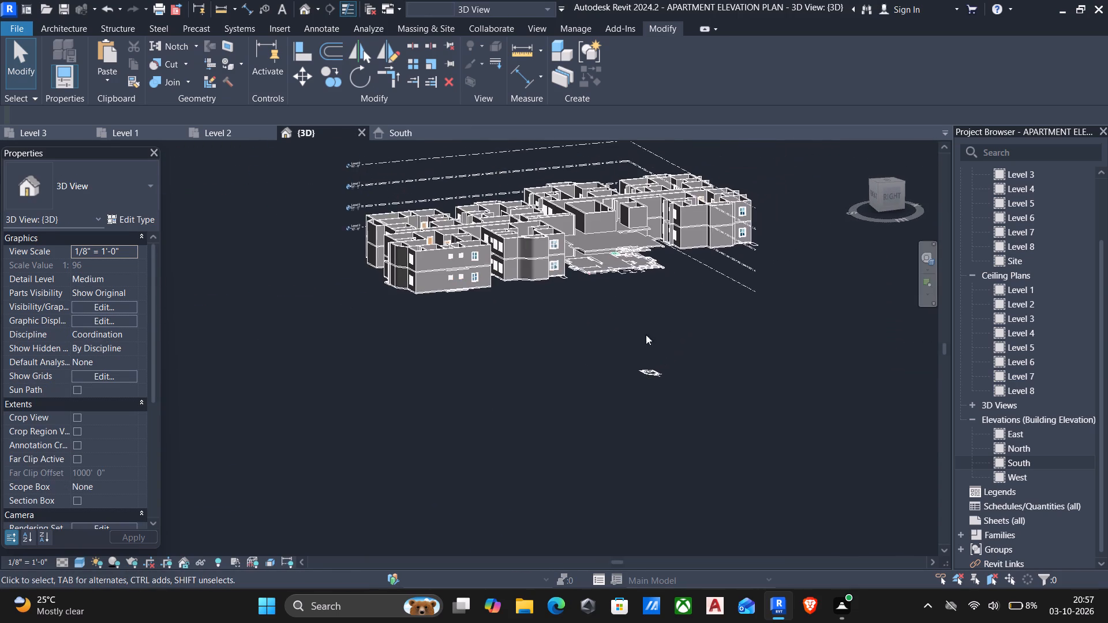
scroll(641, 311, "up", 7)
middle_click_drag(638, 309, 634, 366)
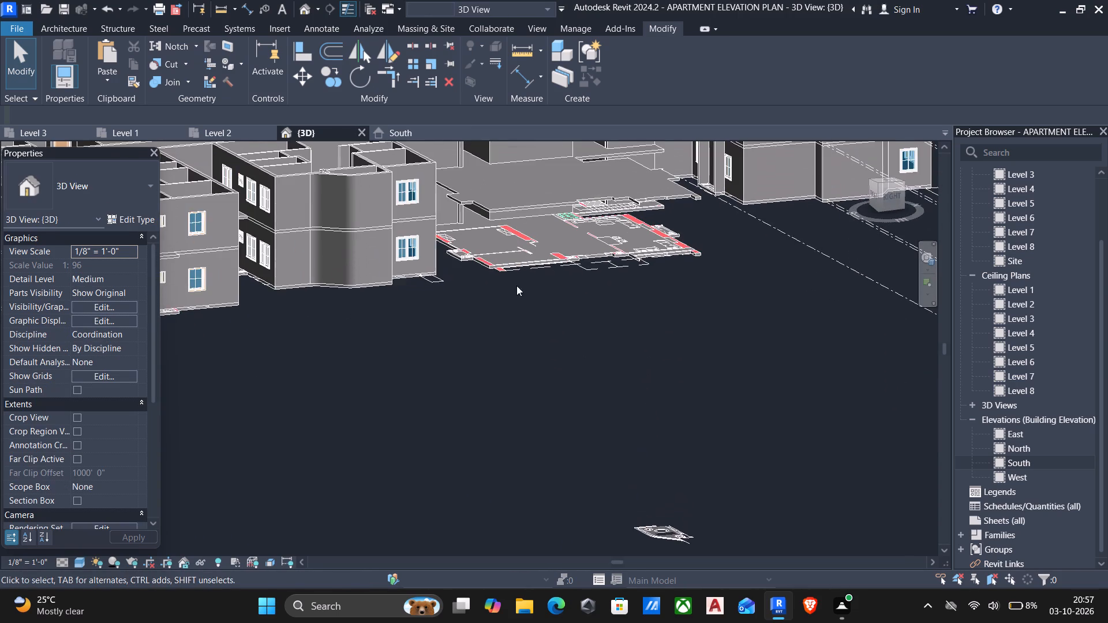
middle_click_drag(508, 282, 547, 355)
scroll(523, 360, "down", 3)
middle_click_drag(681, 354, 630, 374, "shift")
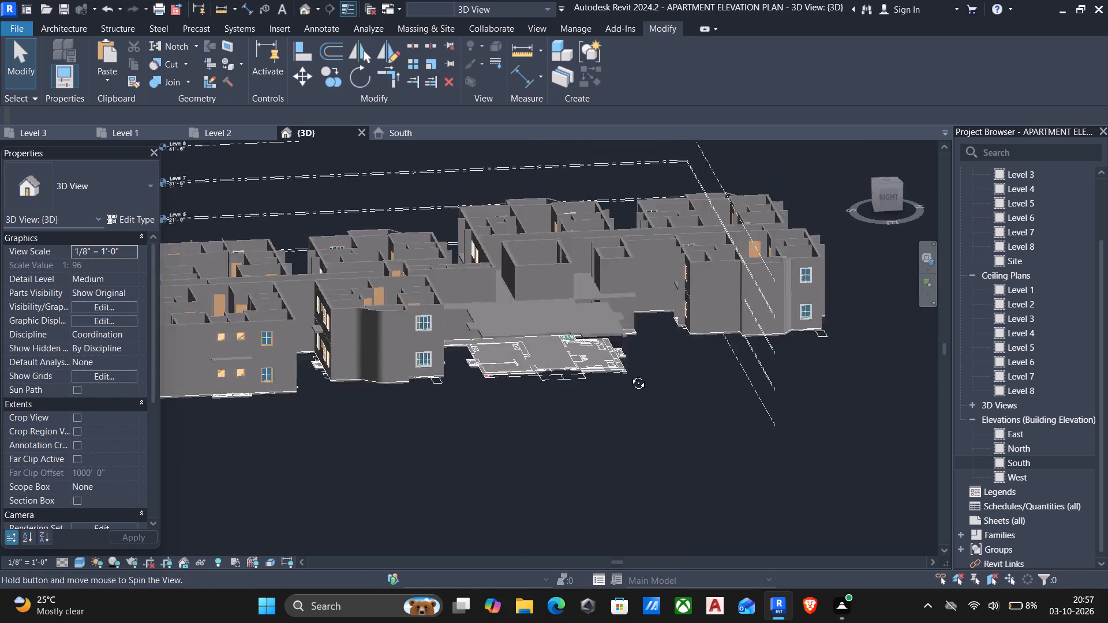
middle_click_drag(630, 374, 572, 384, "shift")
scroll(571, 384, "down", 1)
middle_click_drag(583, 393, 590, 369)
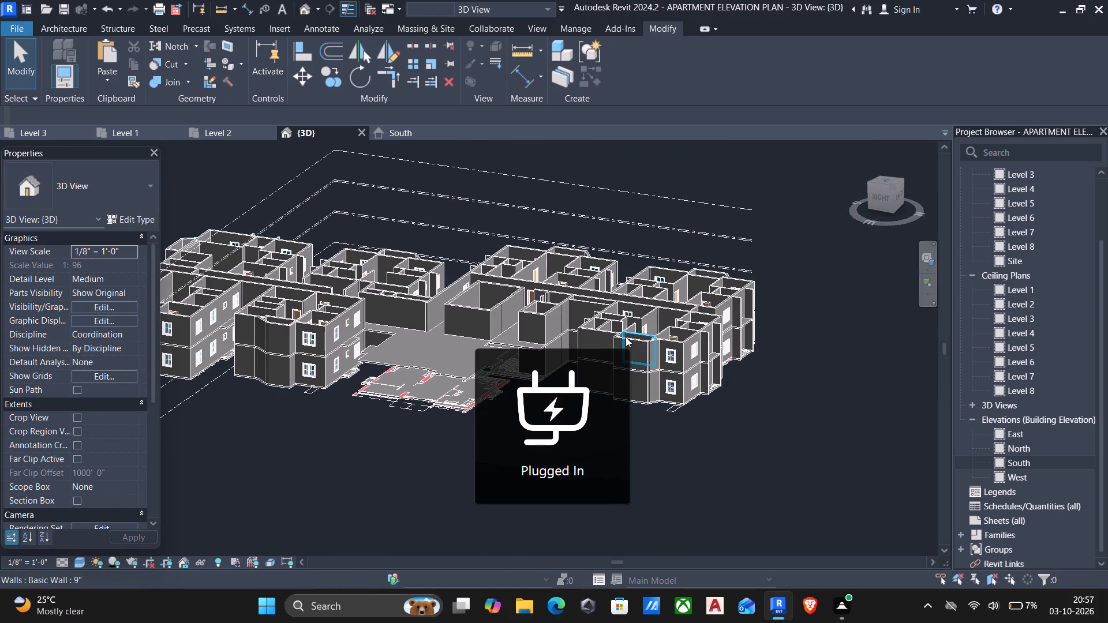
middle_click_drag(763, 243, 799, 247)
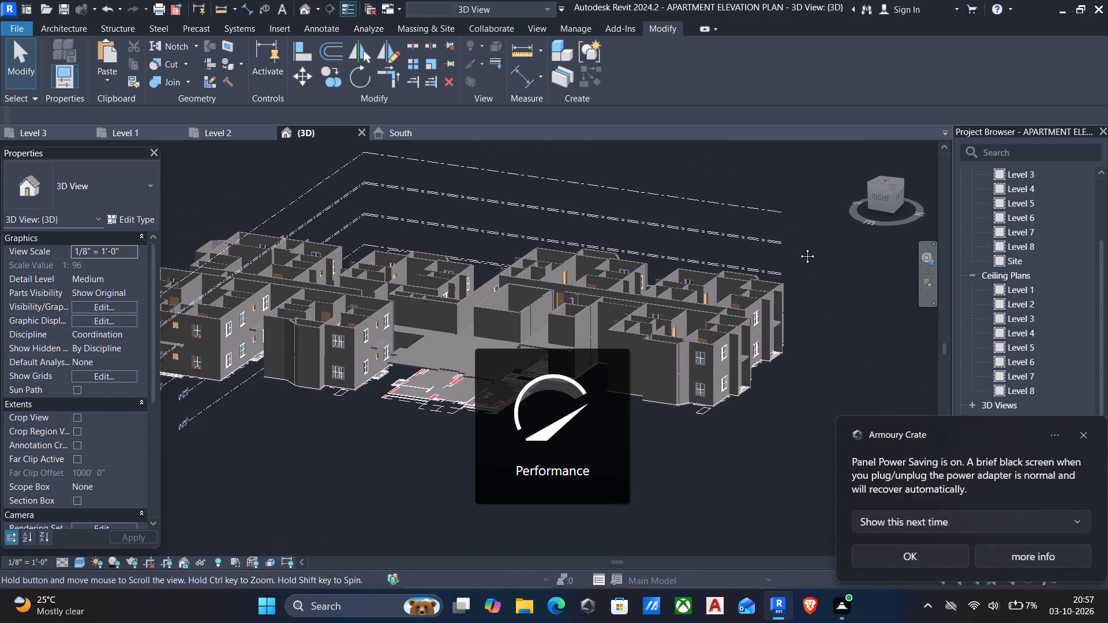
middle_click_drag(799, 247, 829, 264)
middle_click_drag(848, 275, 787, 302, "shift")
scroll(793, 302, "down", 1)
middle_click_drag(797, 302, 798, 303)
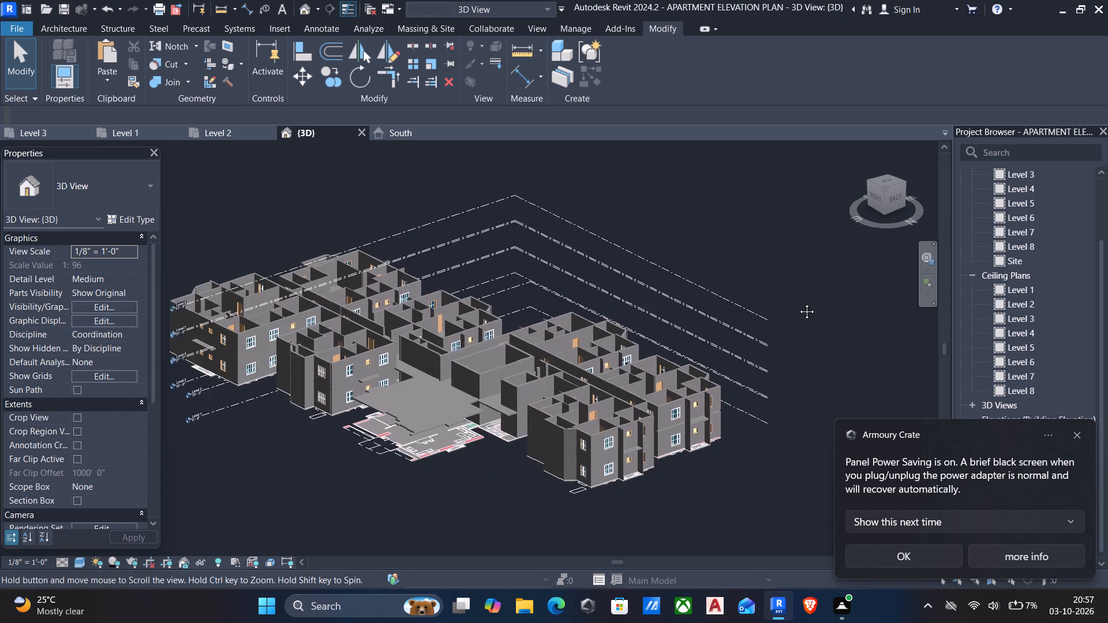
middle_click_drag(798, 303, 829, 275)
middle_click_drag(844, 273, 675, 288, "shift")
middle_click_drag(672, 288, 729, 265)
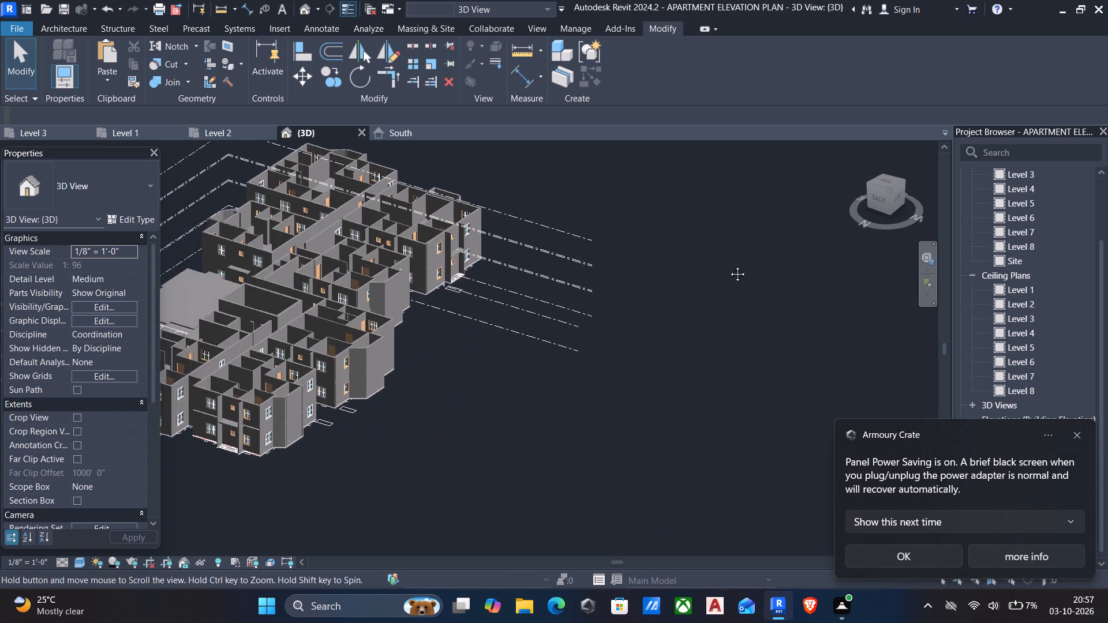
middle_click_drag(729, 265, 748, 256)
middle_click_drag(647, 344, 803, 309, "shift")
middle_click_drag(309, 466, 506, 450)
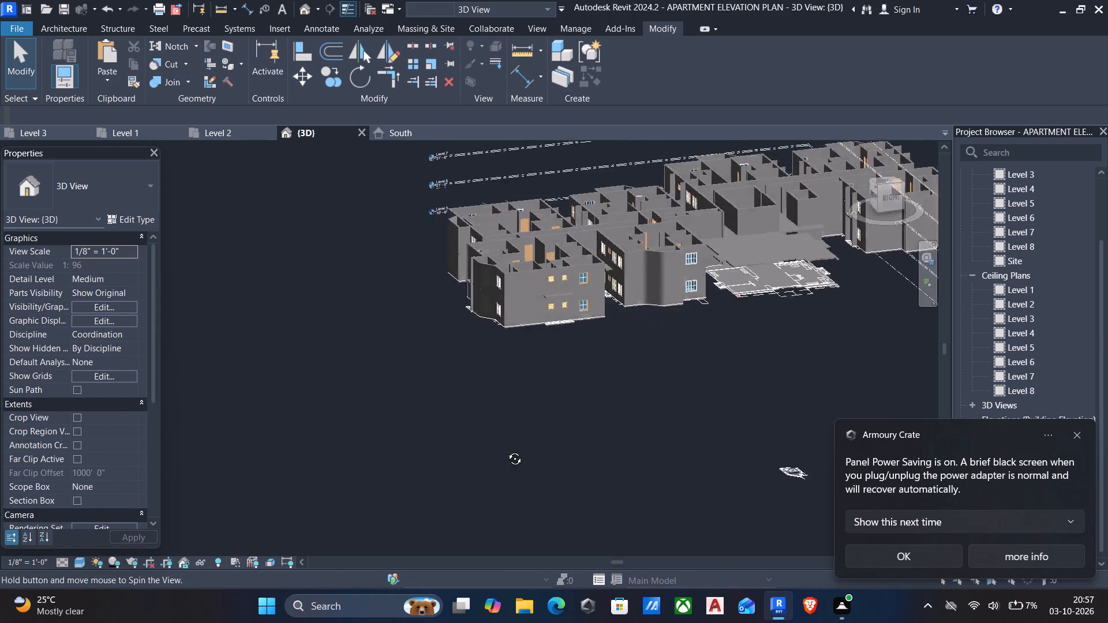
middle_click_drag(506, 450, 519, 446)
middle_click_drag(559, 388, 398, 448)
scroll(712, 400, "up", 1)
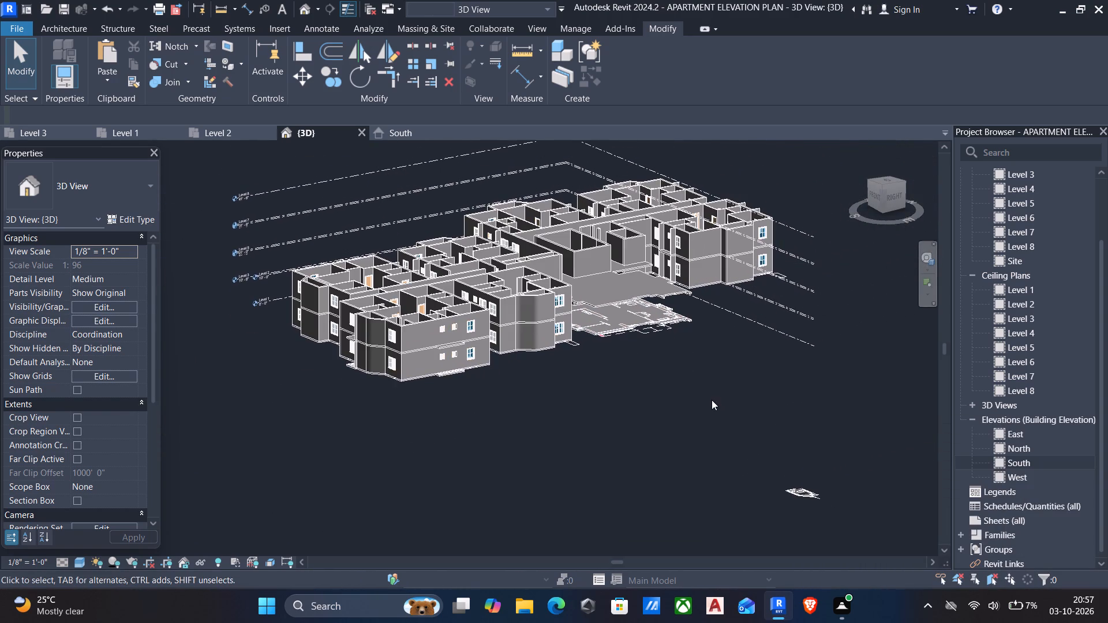
scroll(712, 400, "up", 2)
middle_click_drag(553, 337, 557, 344, "shift")
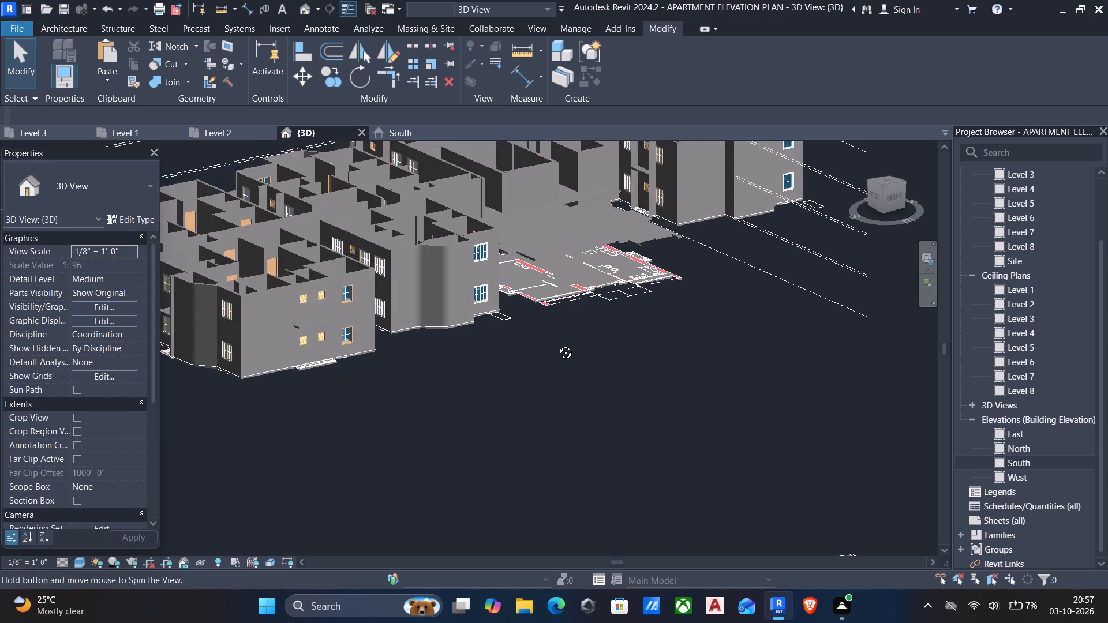
middle_click_drag(557, 344, 605, 344, "shift")
middle_click_drag(607, 343, 617, 444)
scroll(612, 423, "down", 2)
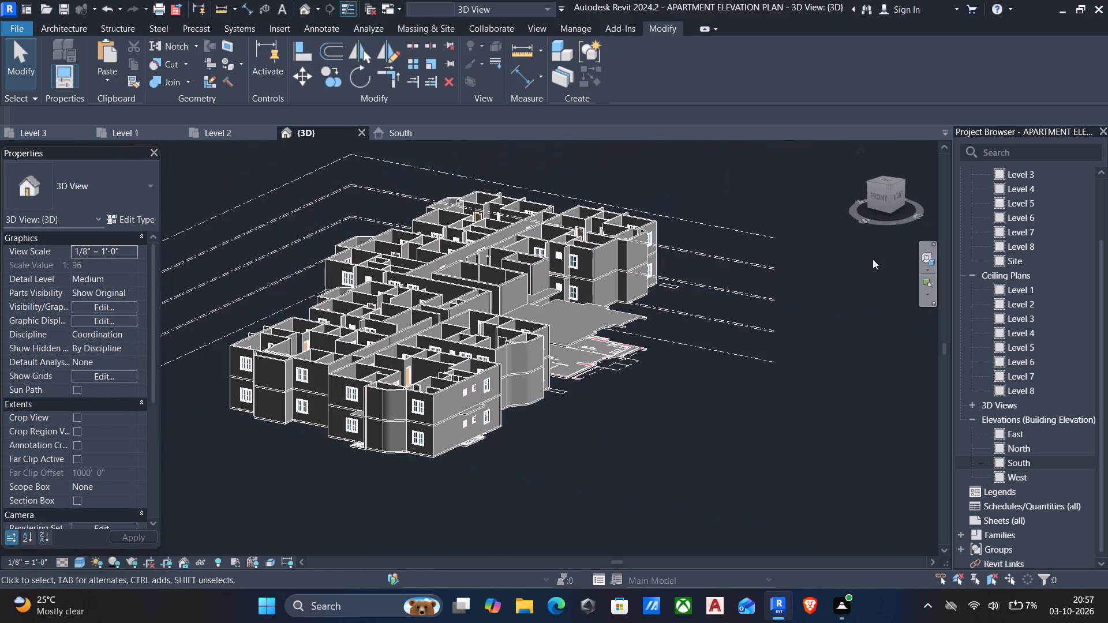
In the North elevation, copy the entire upper storey, including walls, windows, doors and floor, and paste it aligned to Level 6.
double_click(1024, 450)
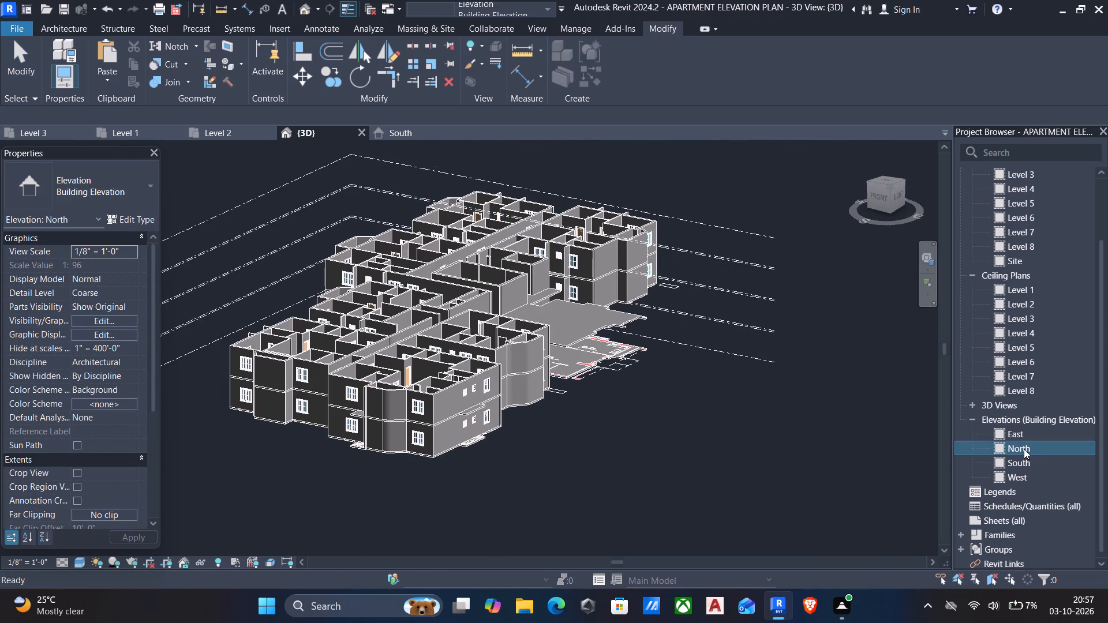
scroll(614, 316, "up", 4)
scroll(551, 316, "down", 3)
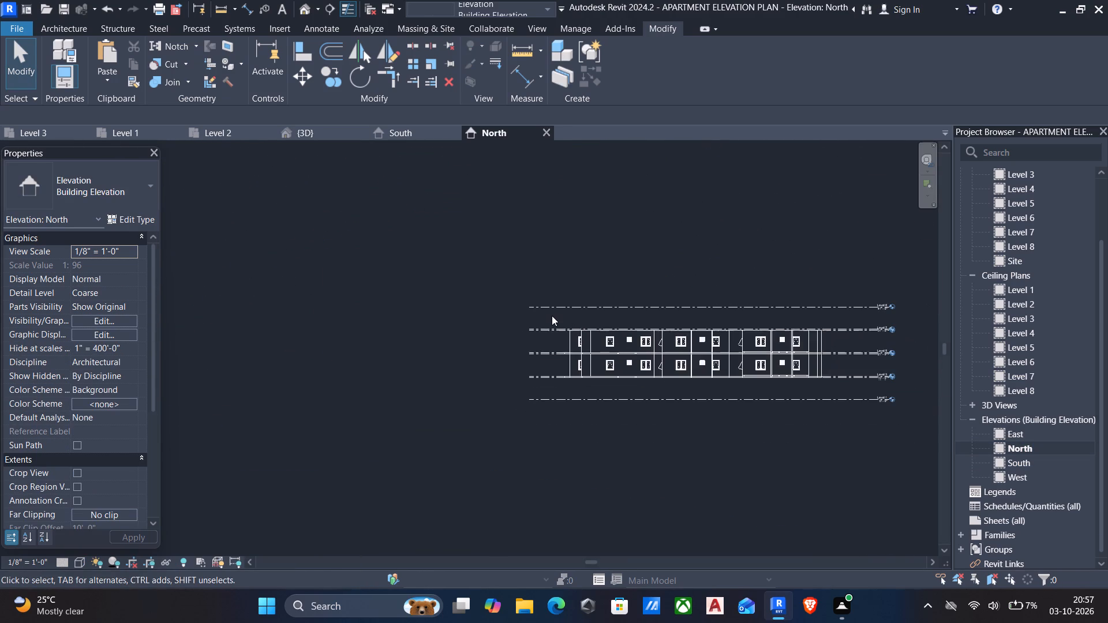
scroll(556, 321, "up", 4)
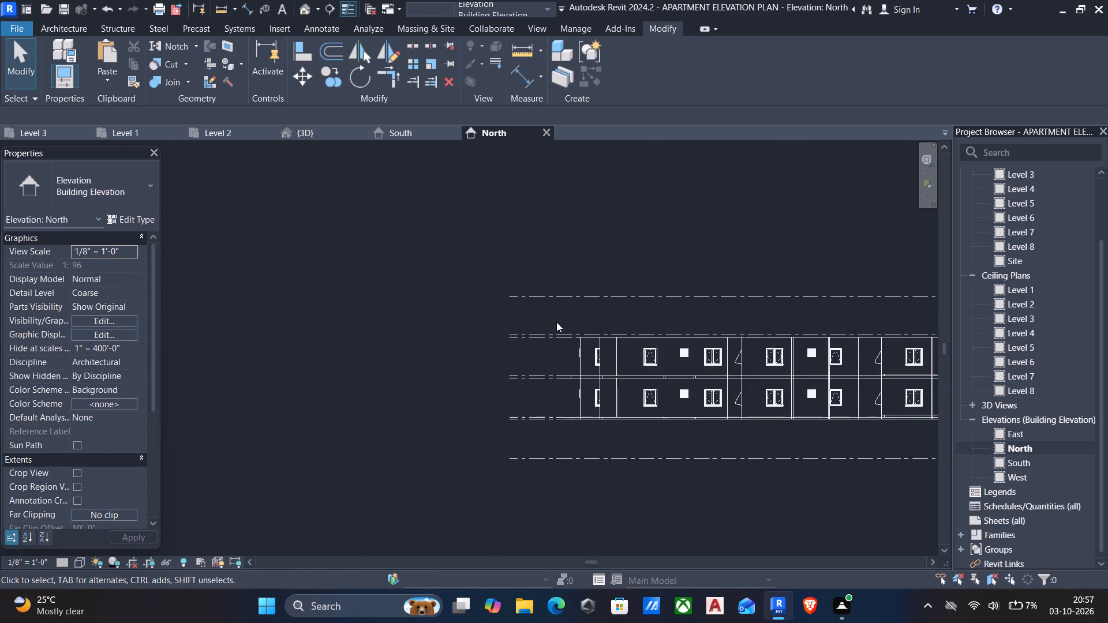
left_click_drag(556, 322, 501, 372)
middle_click_drag(624, 370, 423, 359)
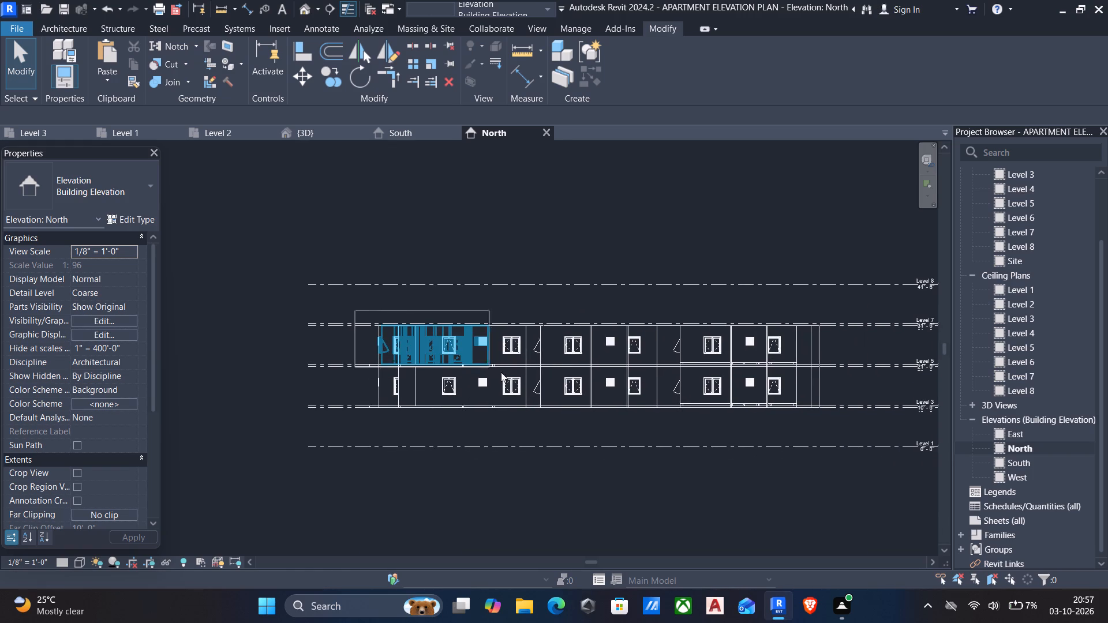
left_click_drag(501, 372, 837, 375)
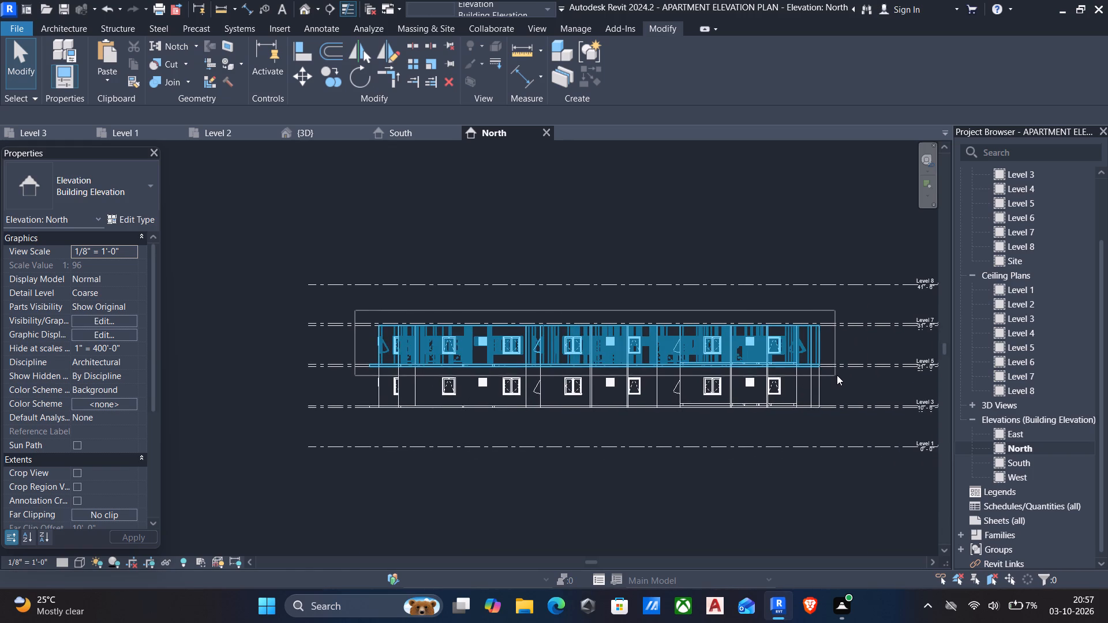
left_click_drag(837, 375, 840, 374)
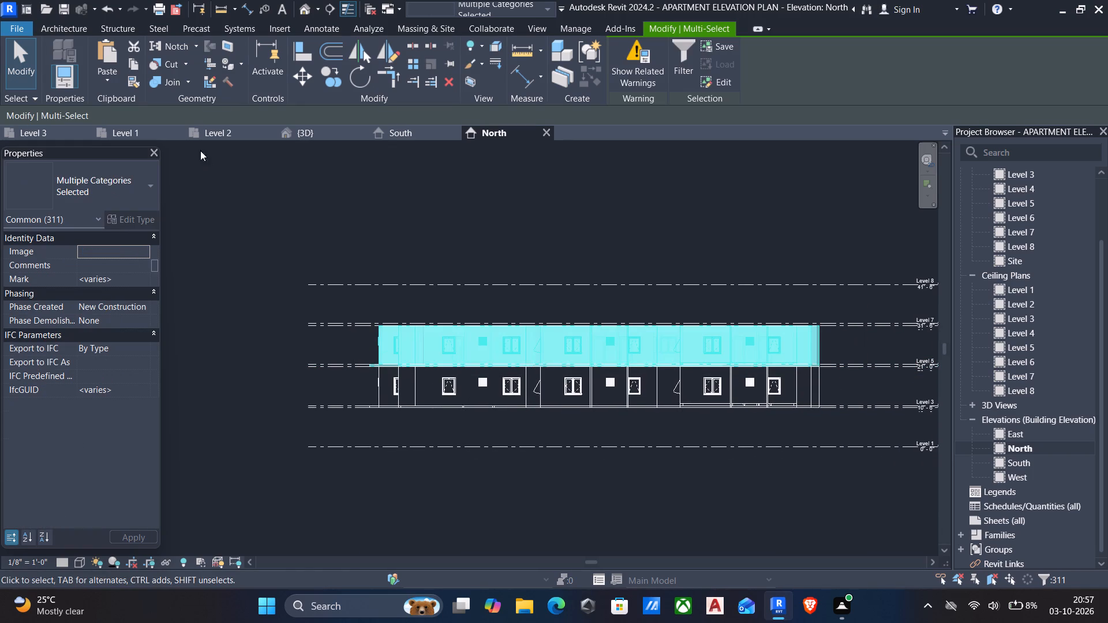
left_click(133, 65)
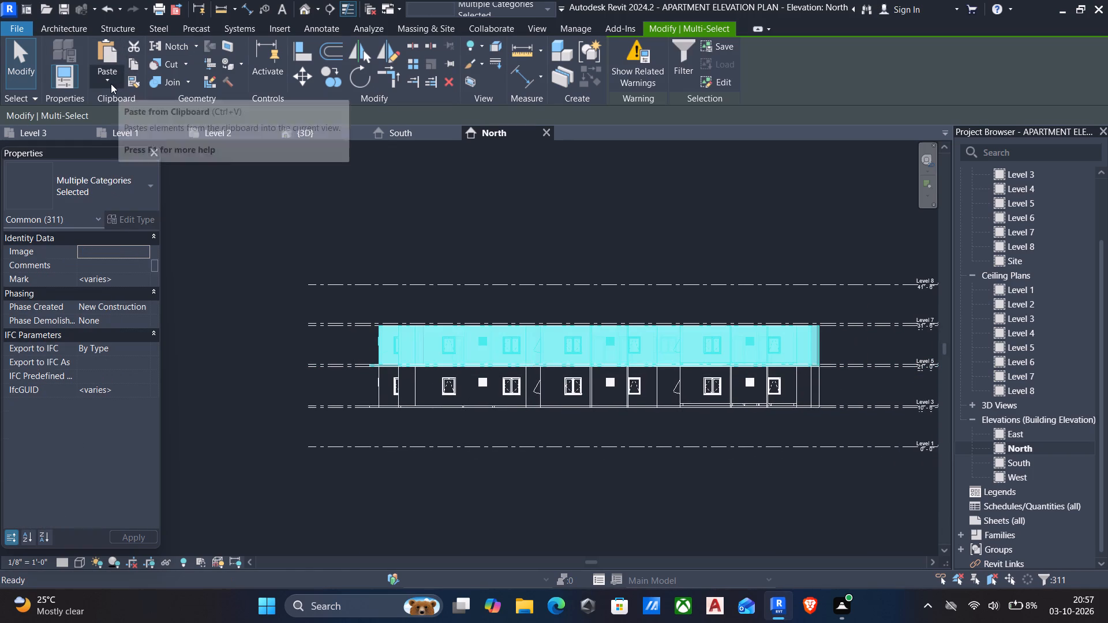
left_click(110, 84)
left_click(153, 141)
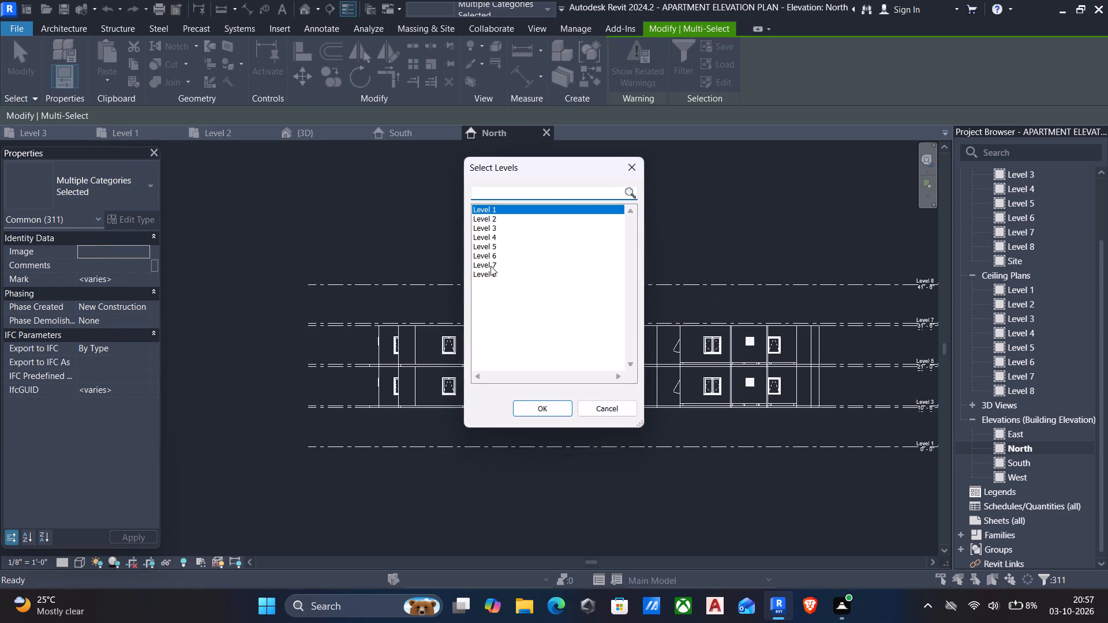
left_click(492, 256)
left_click(522, 409)
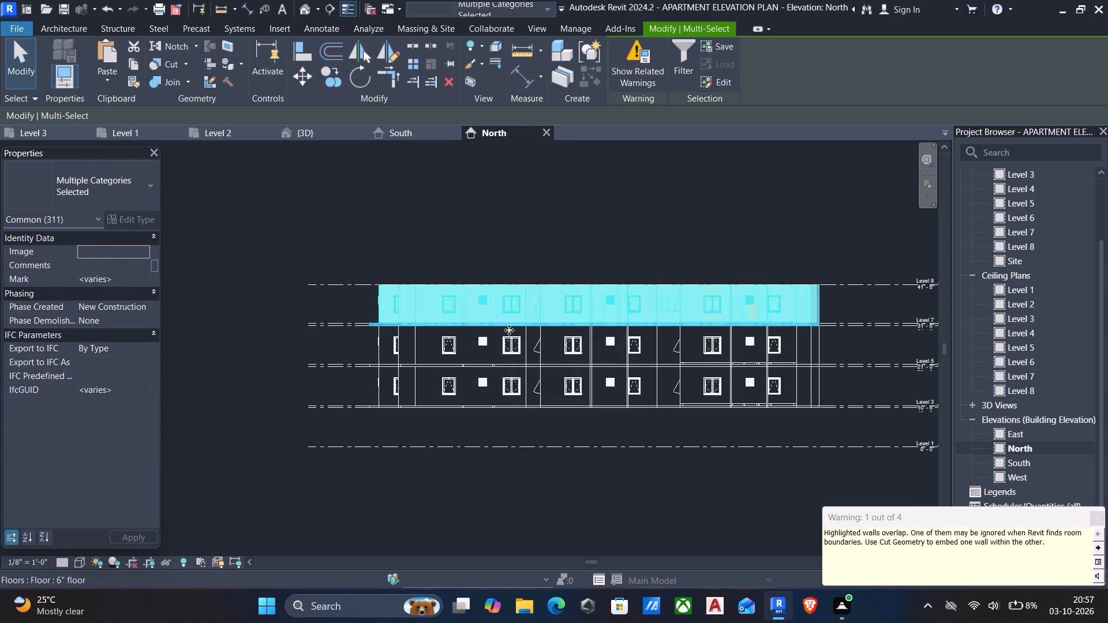
key("Escape")
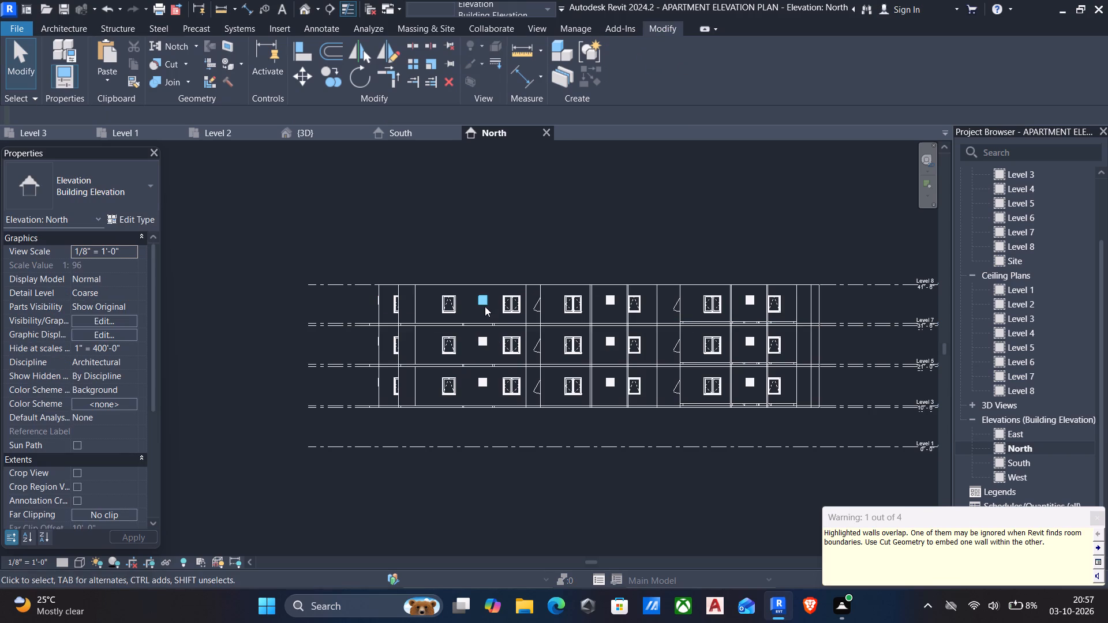
left_click(1099, 516)
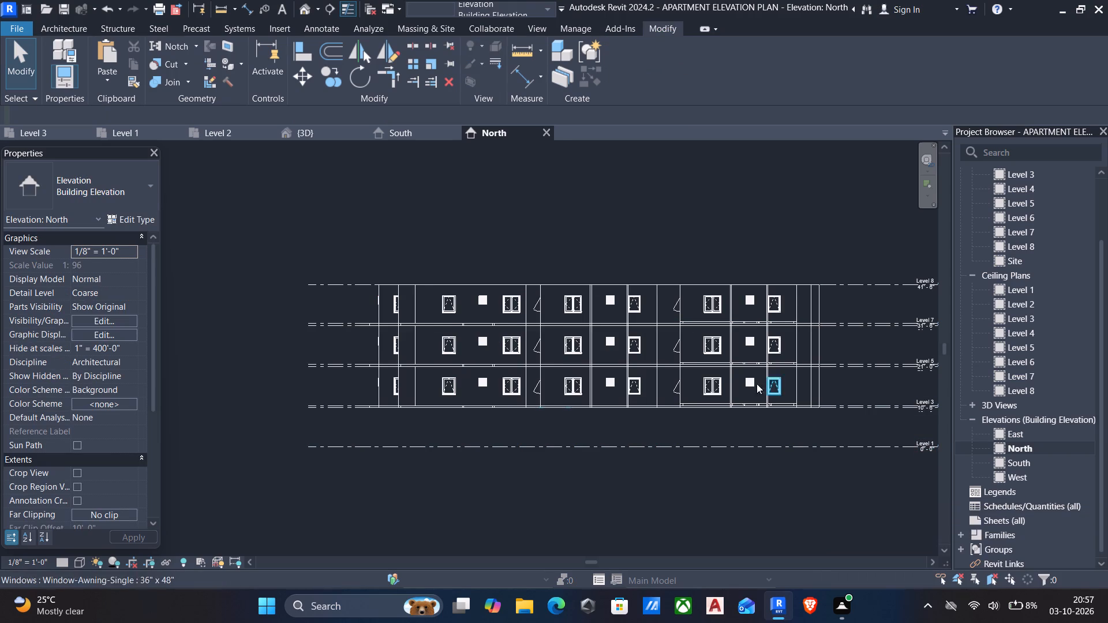
Check the three stacked storeys in the North elevation, and inspect the central slab area and outer wings from several sides in 3D.
scroll(735, 389, "down", 3)
middle_click_drag(554, 433, 577, 446, "shift")
scroll(554, 433, "down", 1, "shift")
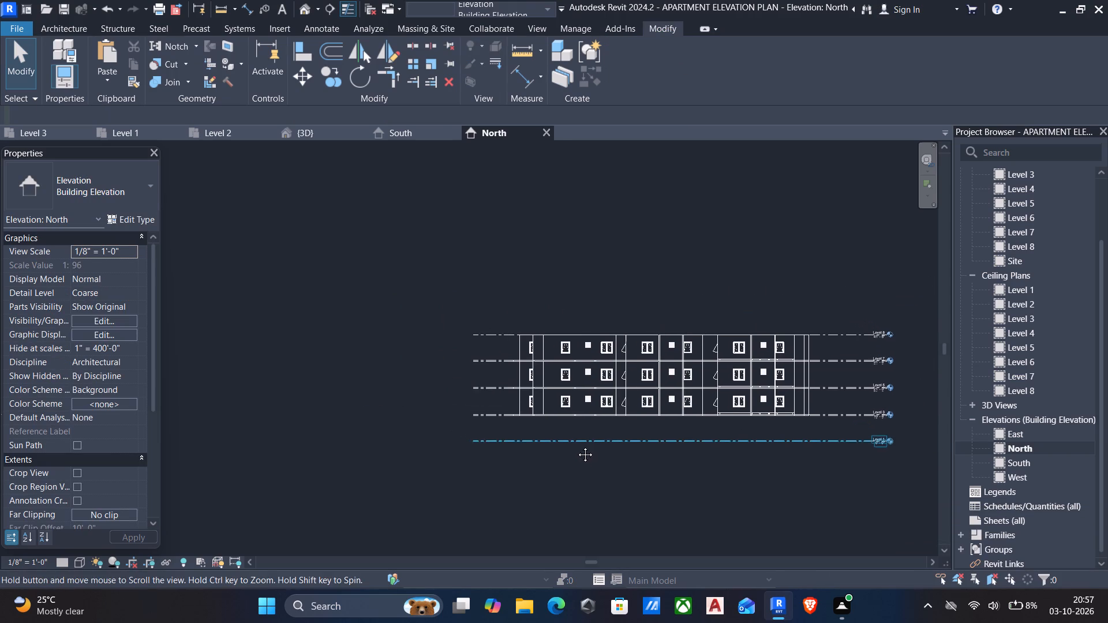
middle_click_drag(577, 446, 577, 446, "shift")
left_click(331, 130)
scroll(341, 231, "down", 2)
middle_click_drag(559, 335, 379, 353, "shift")
scroll(426, 360, "up", 4)
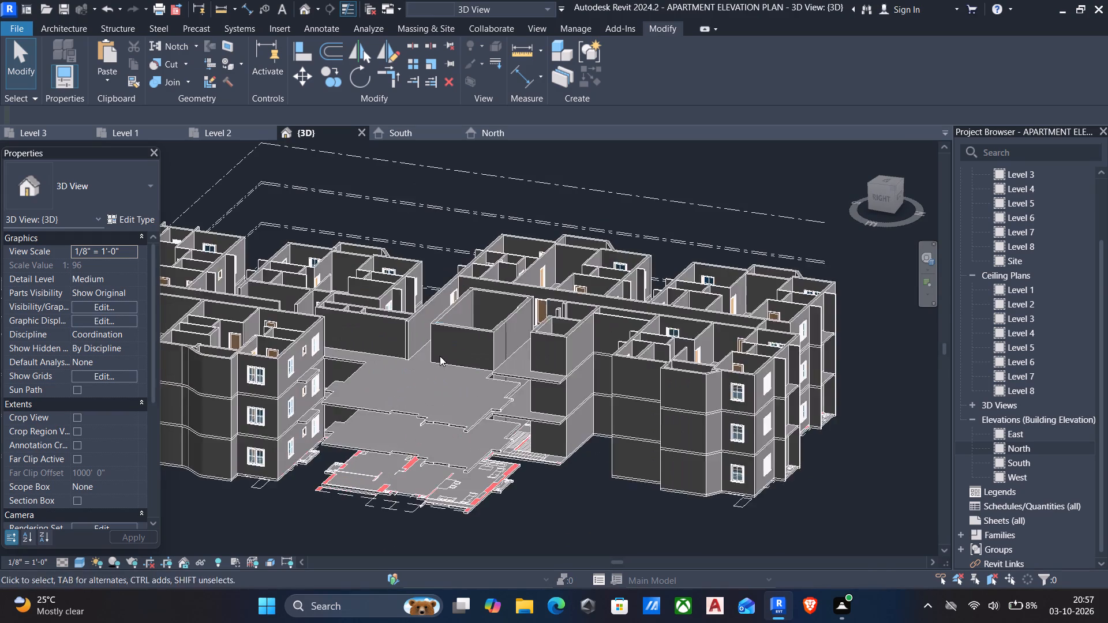
middle_click_drag(440, 357, 659, 341, "shift")
scroll(659, 341, "down", 3)
middle_click_drag(652, 355, 735, 304)
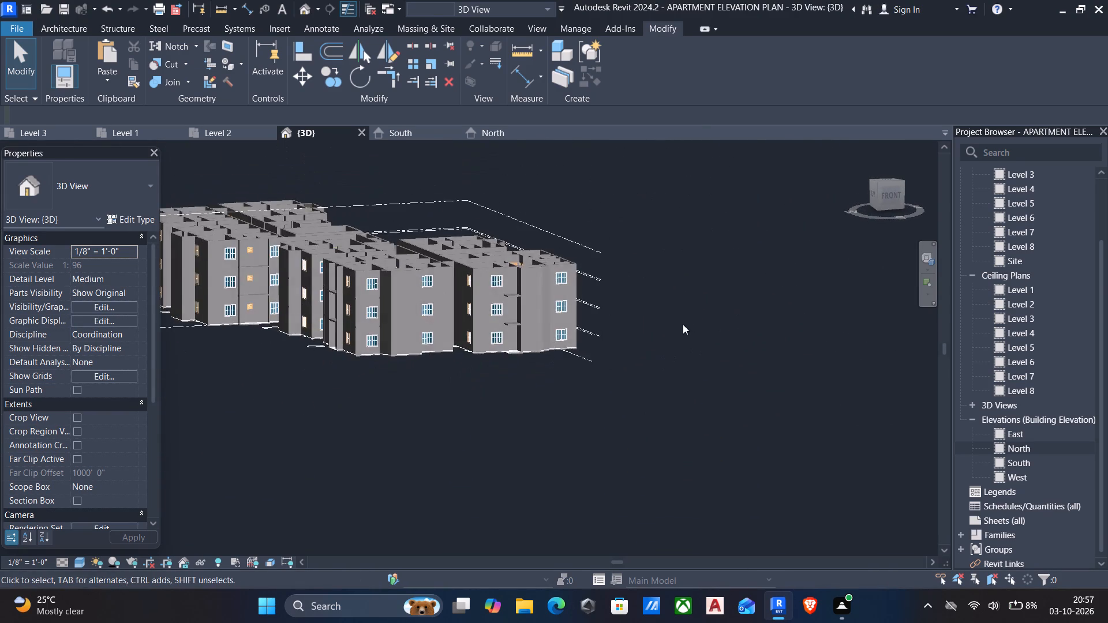
scroll(353, 386, "up", 2)
middle_click_drag(353, 388, 454, 381)
middle_click_drag(435, 379, 509, 380, "shift")
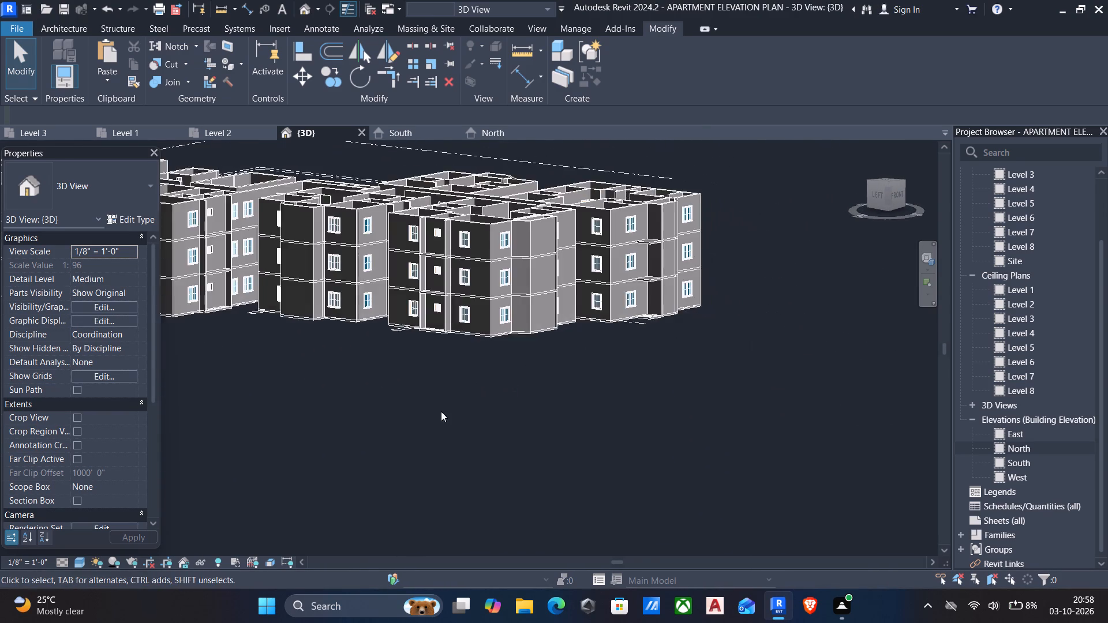
middle_click_drag(440, 411, 577, 389)
scroll(576, 395, "down", 3)
middle_click_drag(488, 400, 501, 415, "shift")
scroll(332, 371, "up", 2)
middle_click_drag(332, 371, 338, 409)
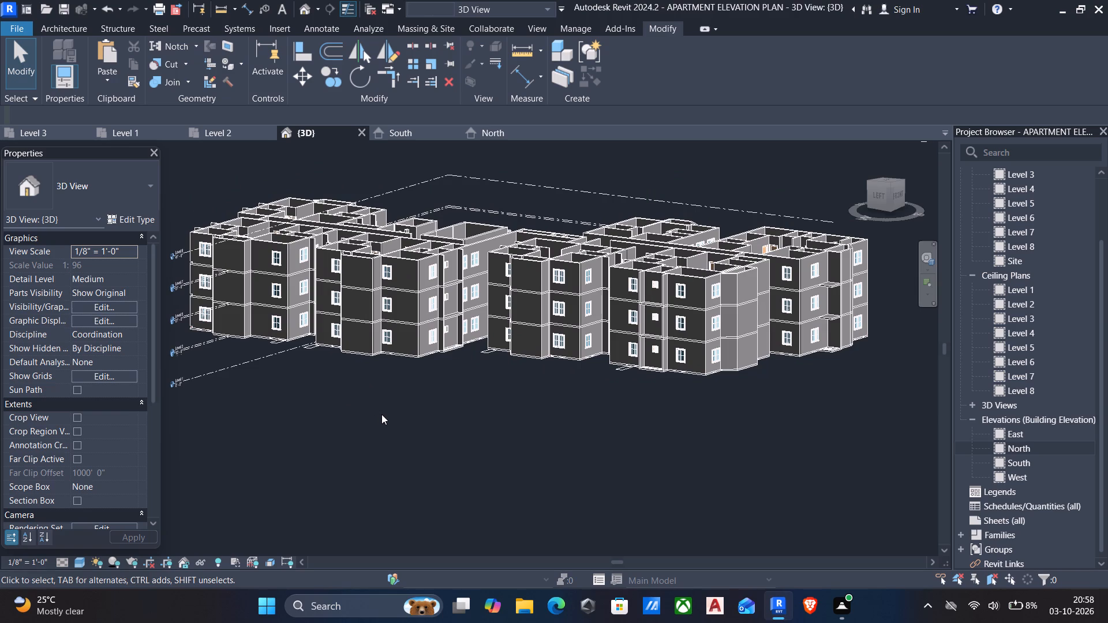
middle_click_drag(382, 416, 387, 434)
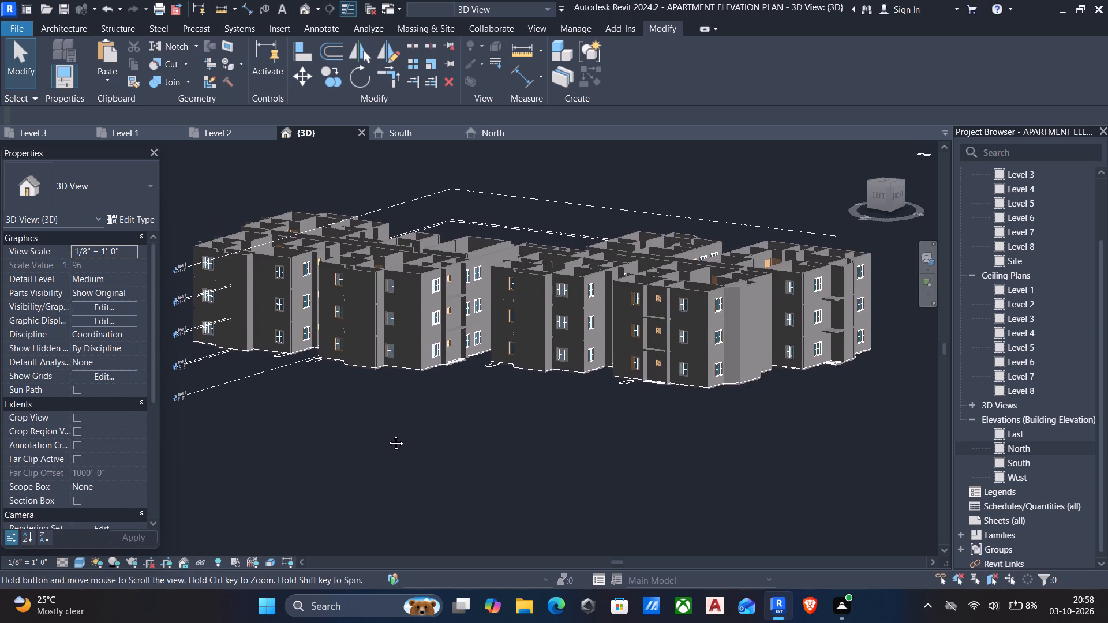
Examine the window alignment on the wing facades up close in 3D, and review the whole three-storey block.
middle_click_drag(387, 434, 389, 437)
scroll(577, 310, "up", 8)
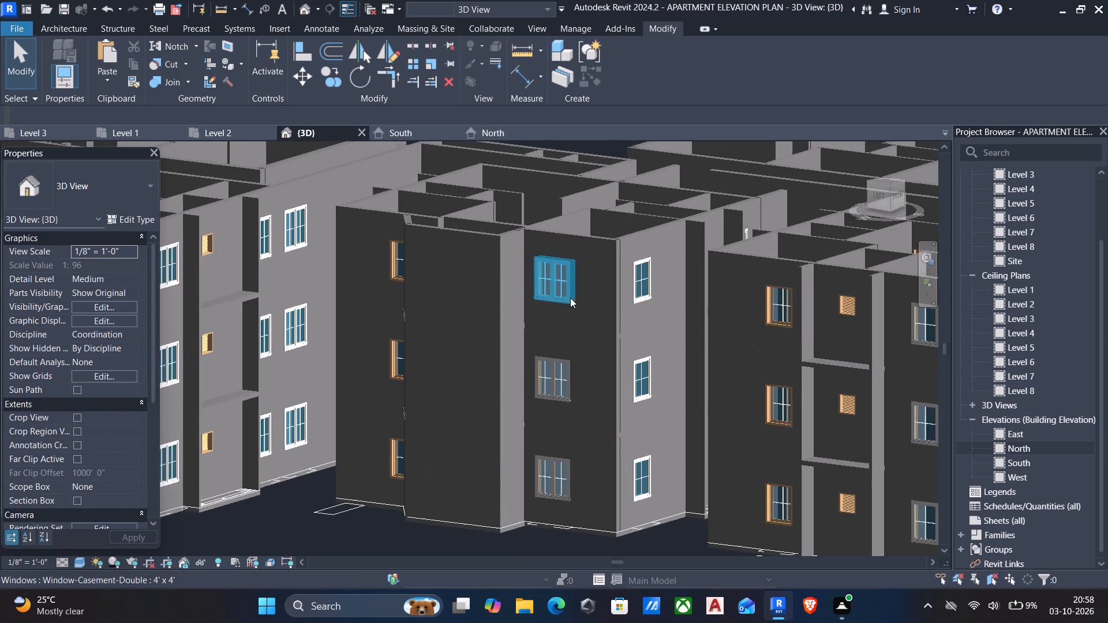
scroll(471, 281, "down", 5)
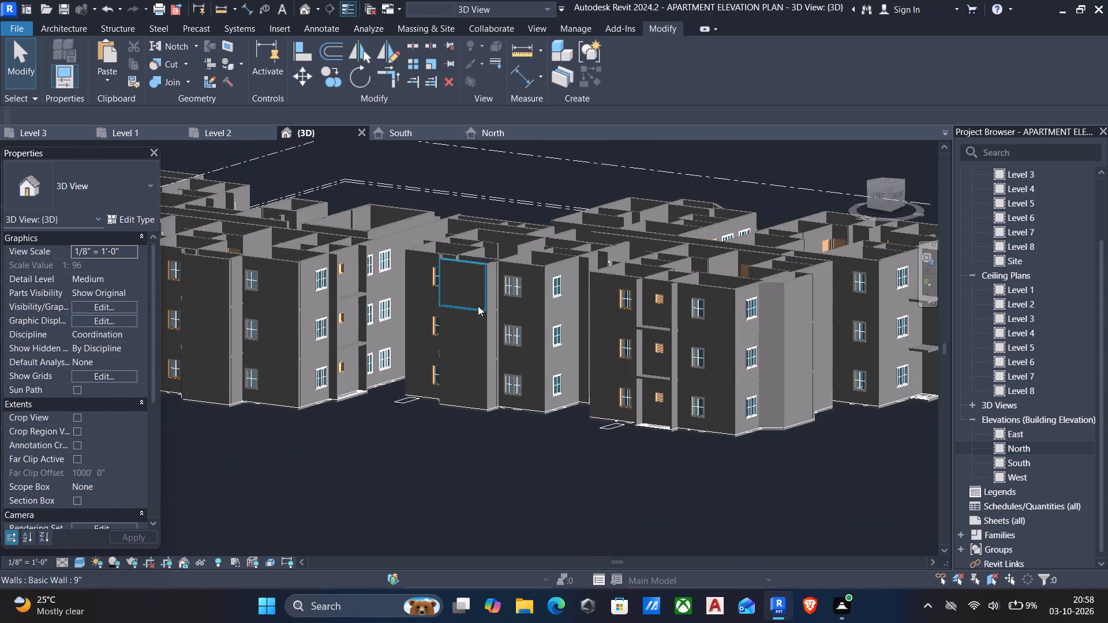
scroll(479, 310, "down", 4)
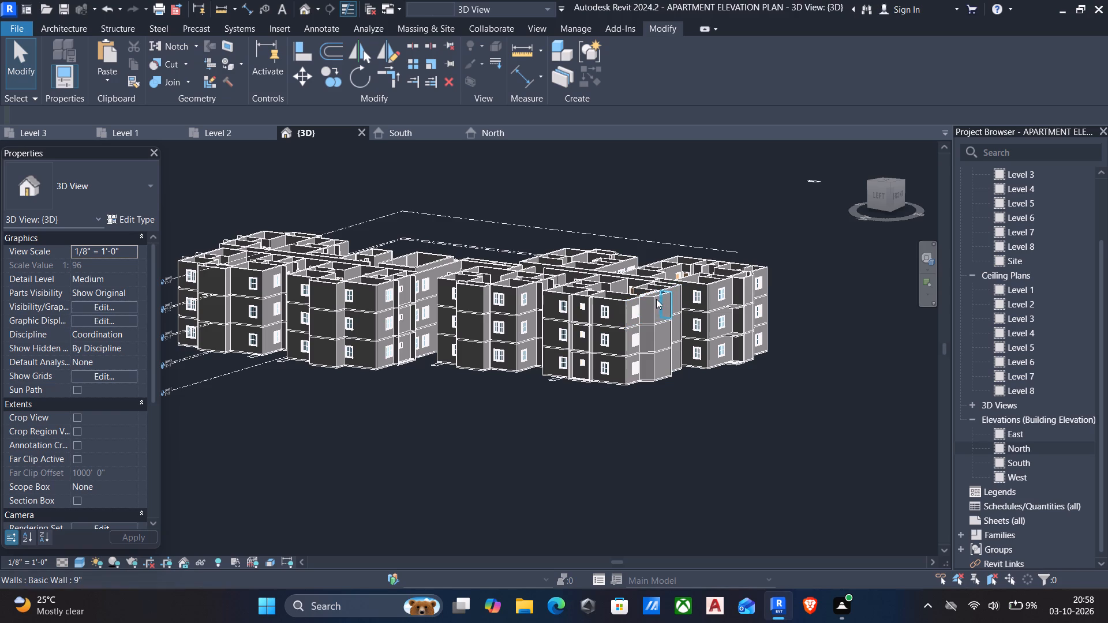
scroll(641, 359, "down", 2)
middle_click_drag(641, 371, 700, 362)
scroll(516, 381, "up", 2)
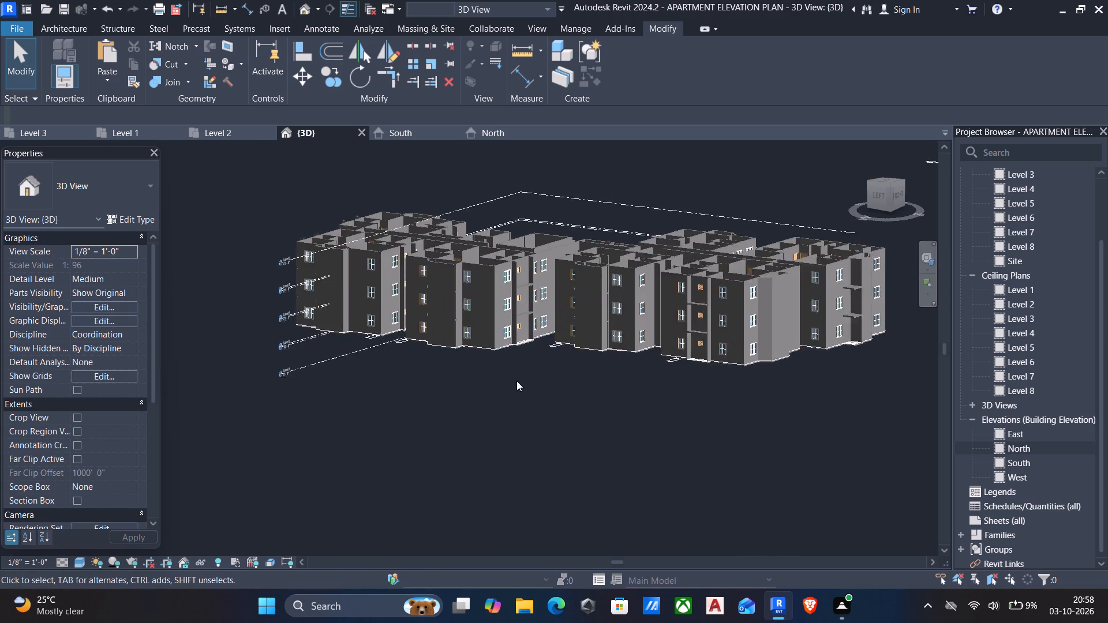
scroll(516, 381, "up", 1)
middle_click_drag(515, 382, 499, 422)
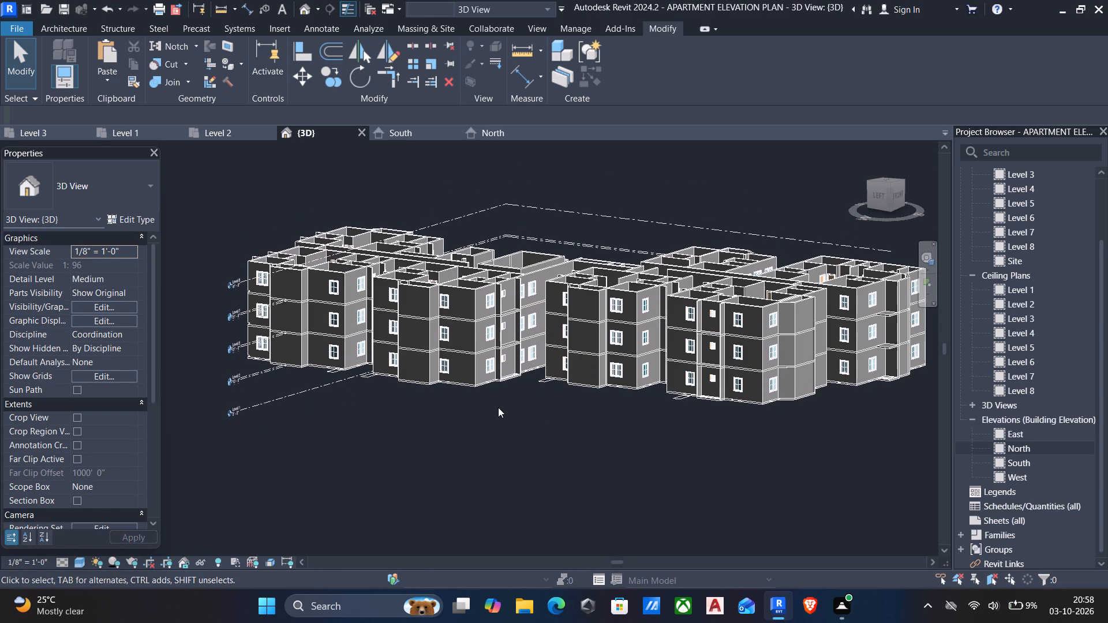
middle_click_drag(498, 407, 485, 447)
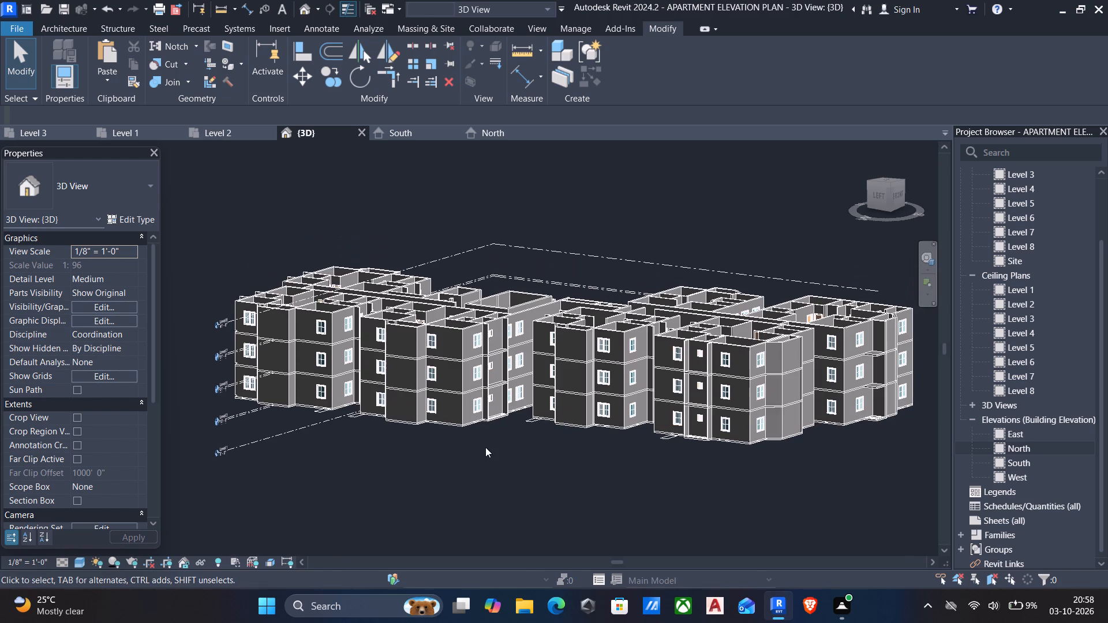
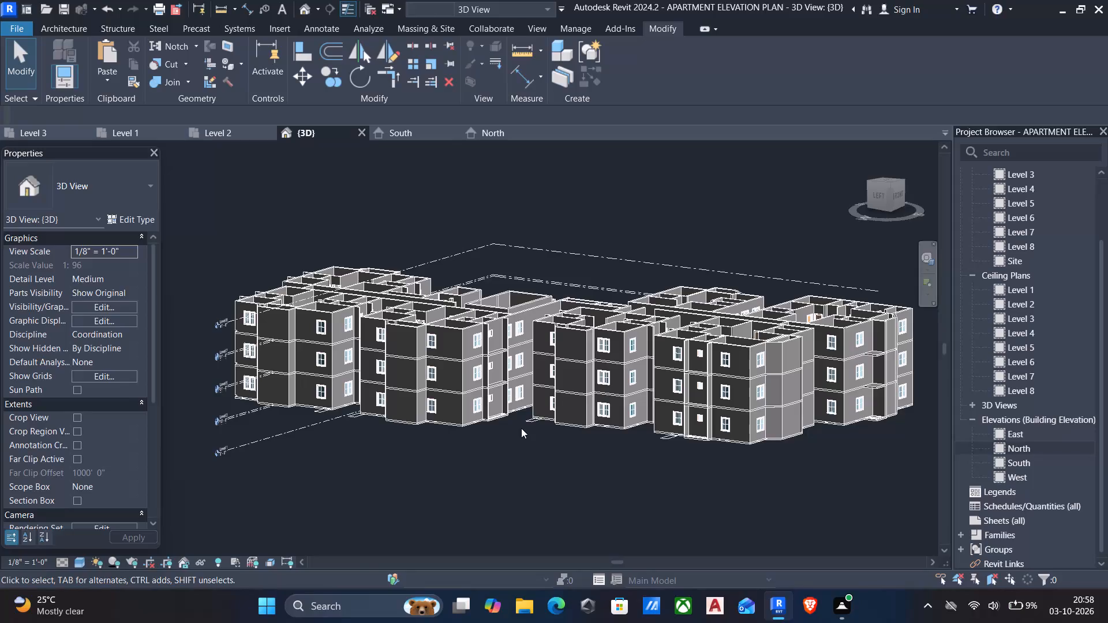
Frame the whole apartment model in the 3D view and save the project.
middle_click_drag(527, 430, 537, 411)
middle_click_drag(541, 415, 522, 430)
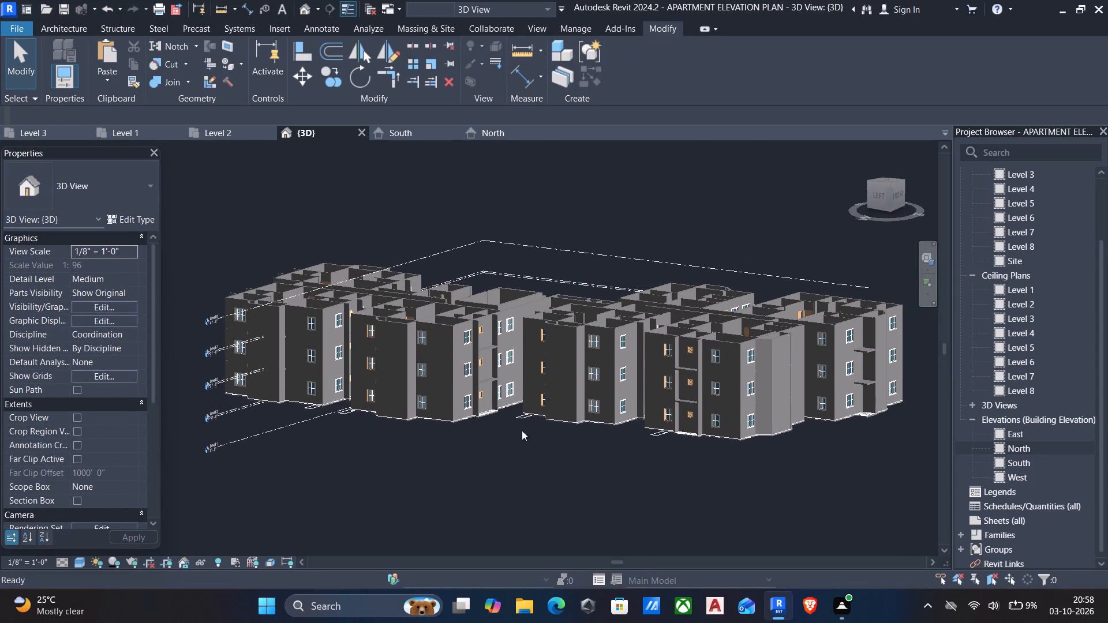
middle_click_drag(496, 431, 500, 426)
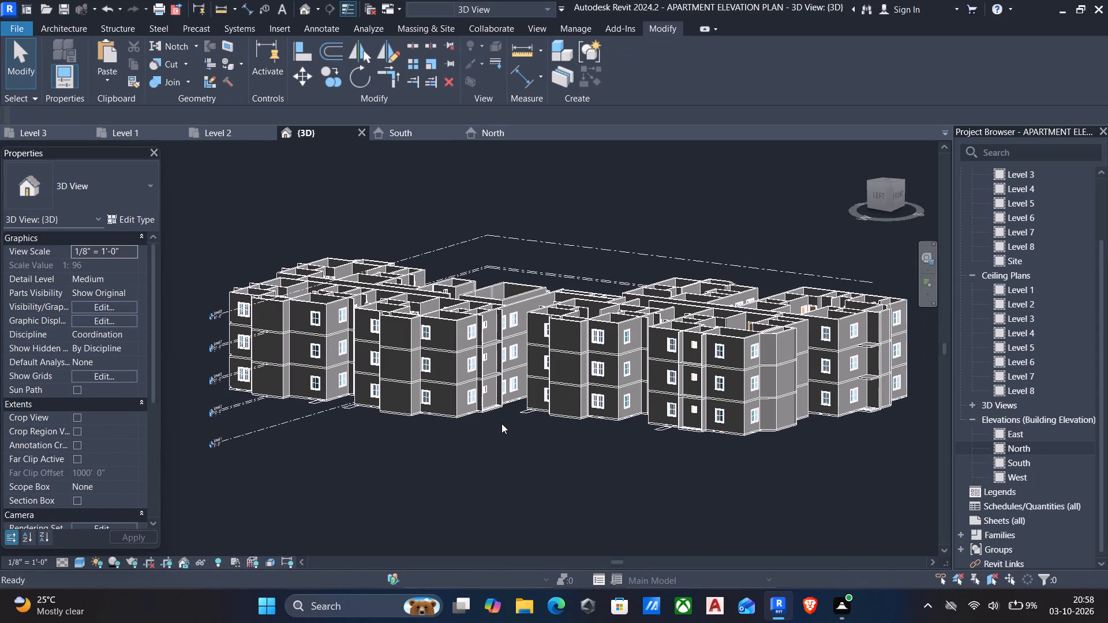
key("ctrl+s")
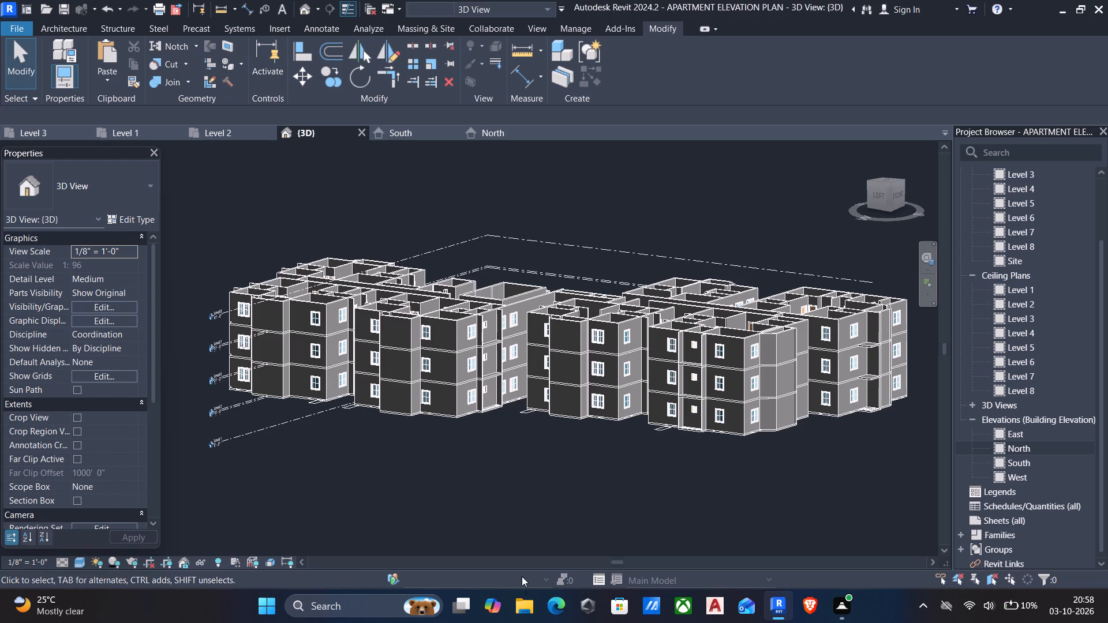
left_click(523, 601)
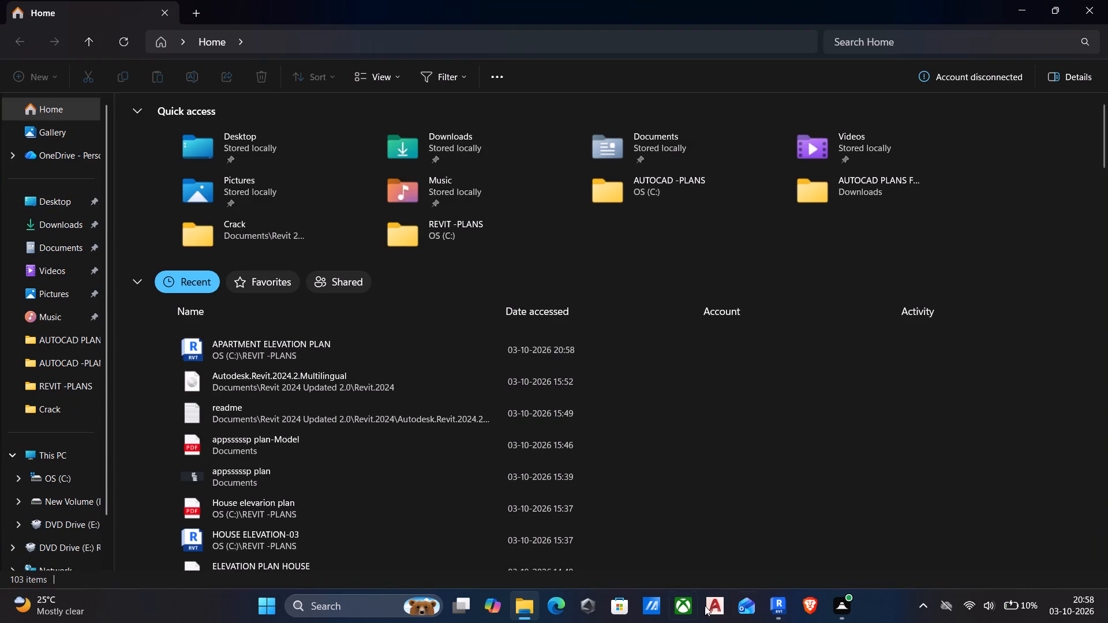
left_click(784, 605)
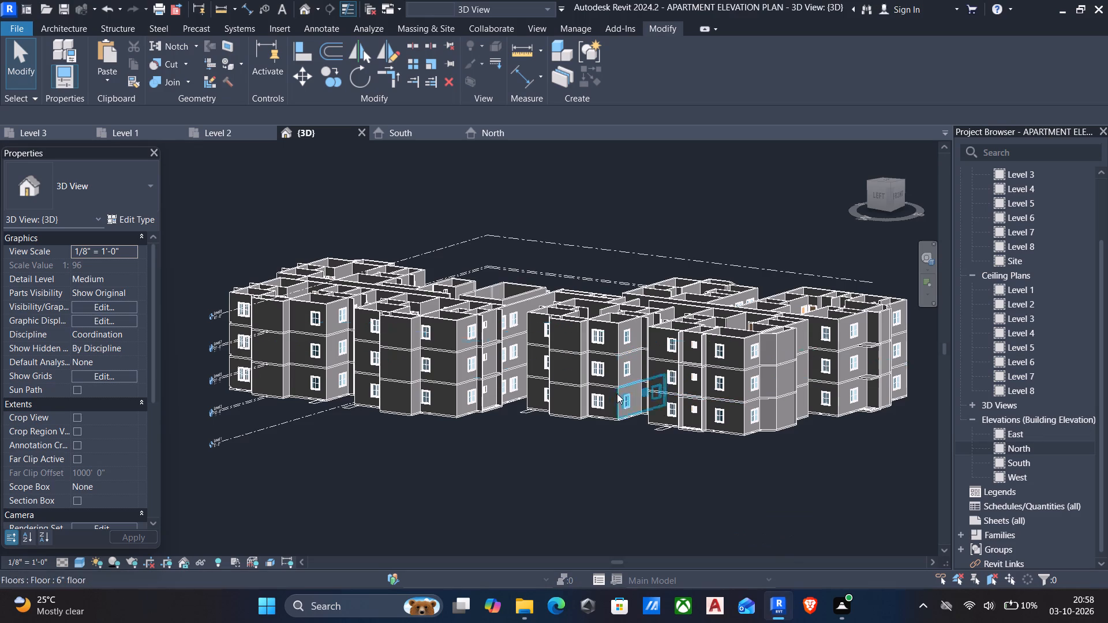
Set the print range to the visible portion of the current window and preview the 3D view's printout.
key("ctrl+p")
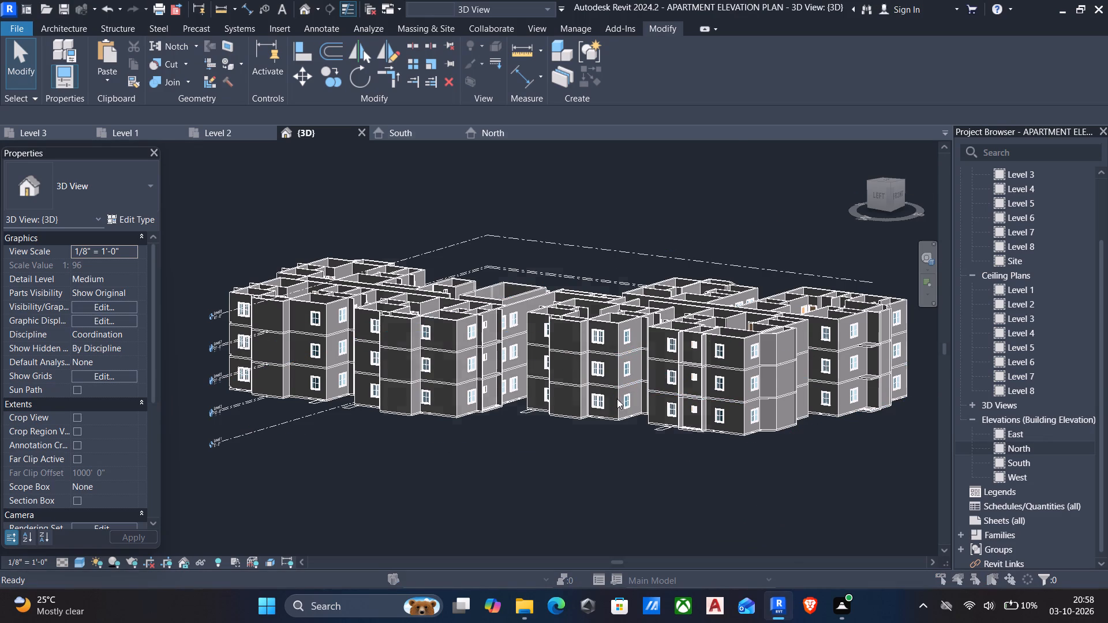
left_click(401, 363)
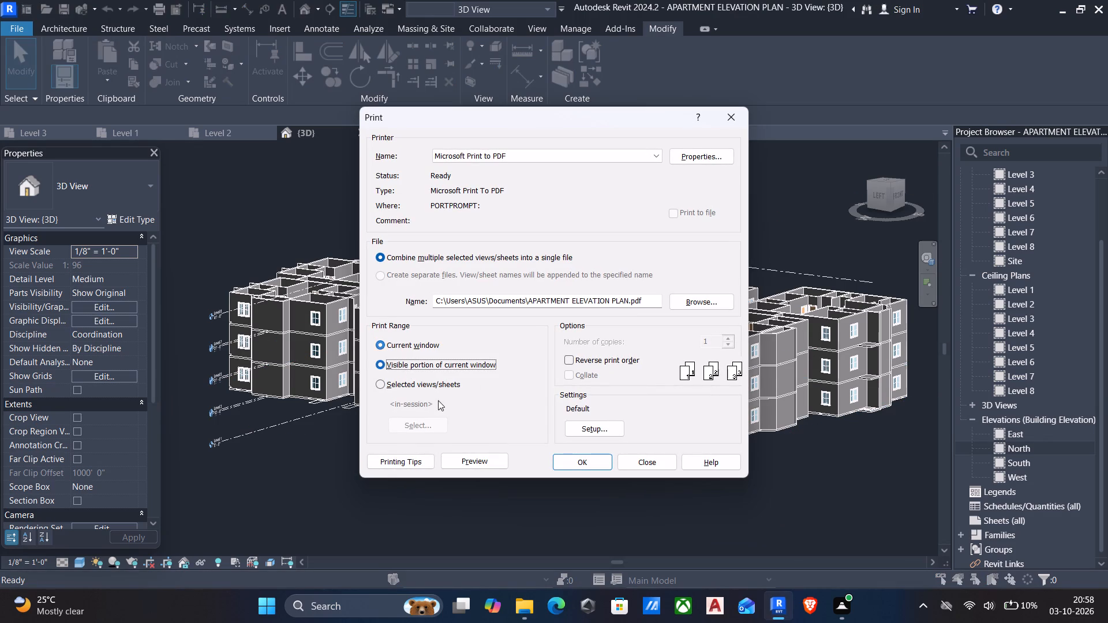
left_click(470, 461)
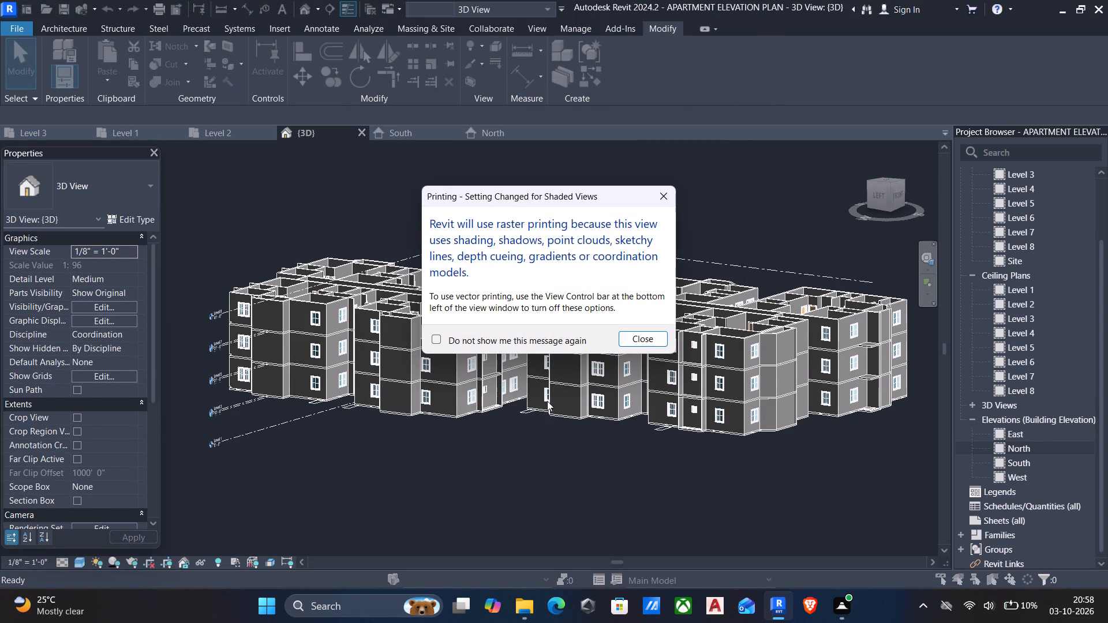
left_click(647, 344)
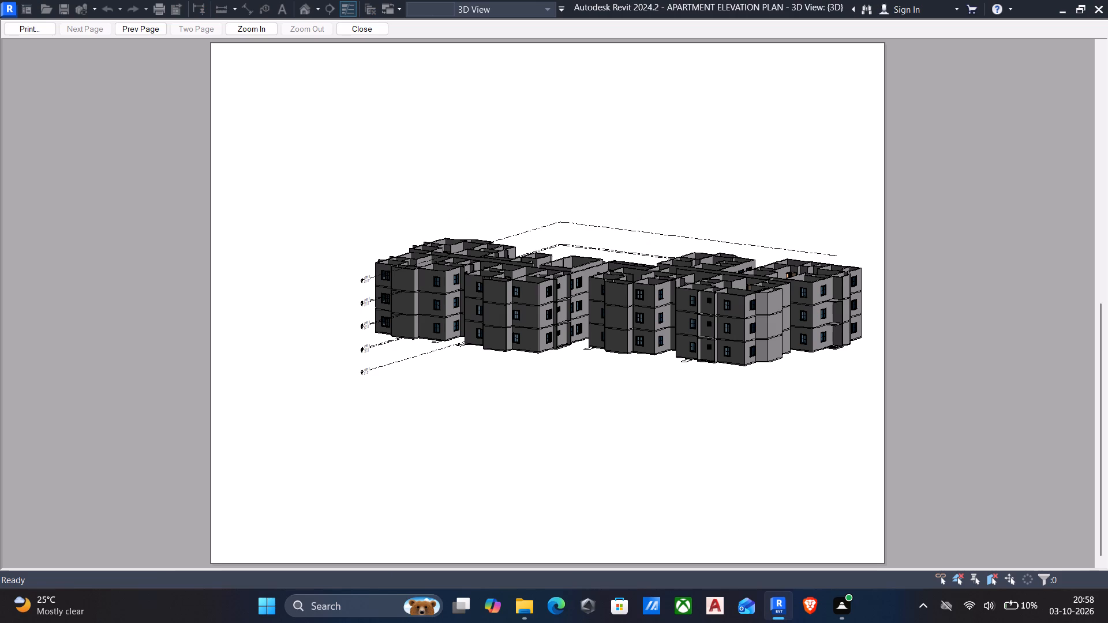
scroll(778, 361, "up", 5)
left_click(361, 28)
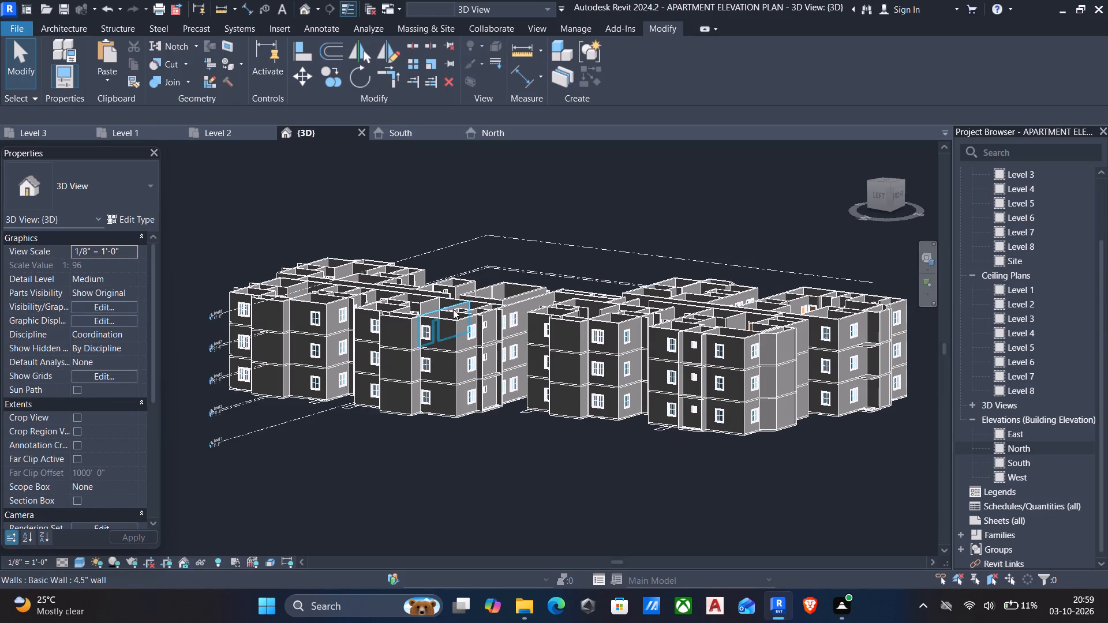
Print the 3D view with Microsoft Print to PDF, saving it as "House elevation now" in the REVIT -PLANS folder.
key("ctrl+p")
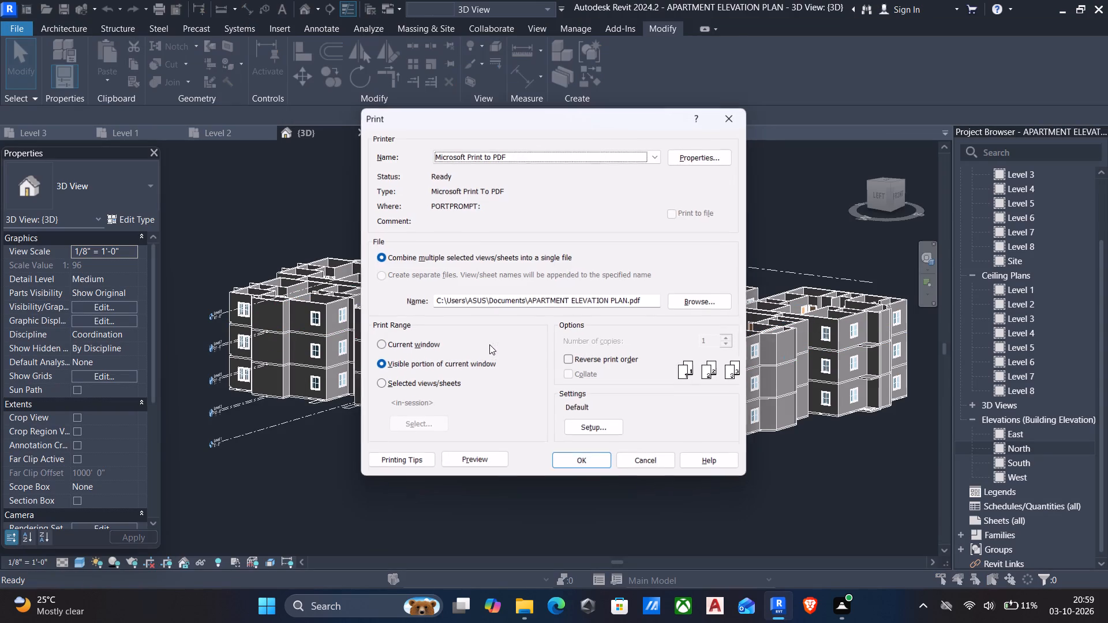
left_click(568, 464)
left_click(654, 339)
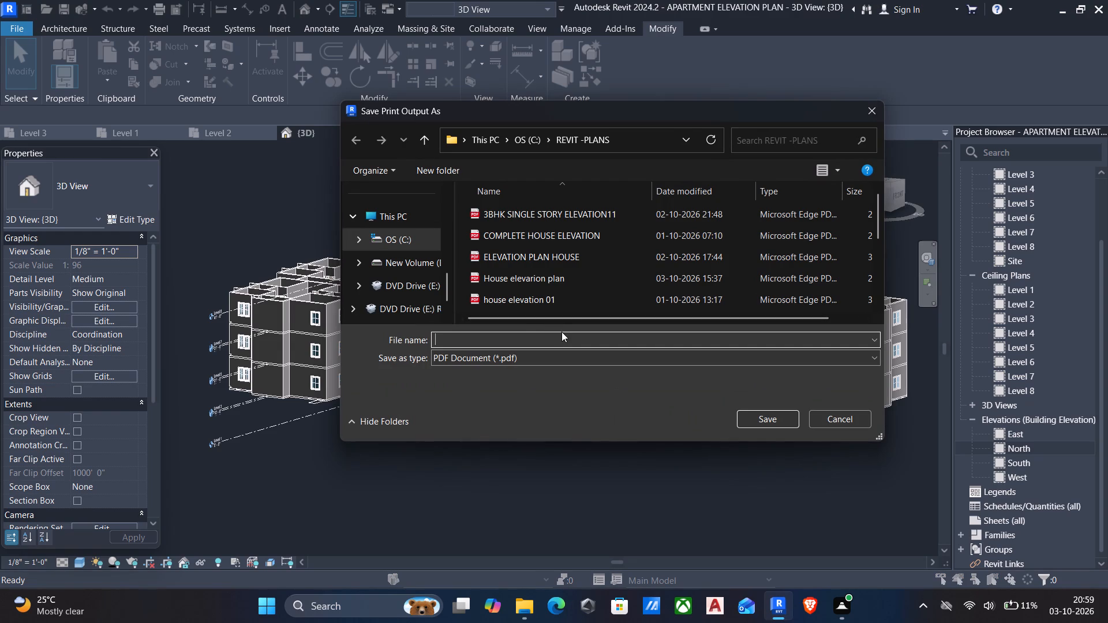
type("ouse")
key("space")
type("elevation")
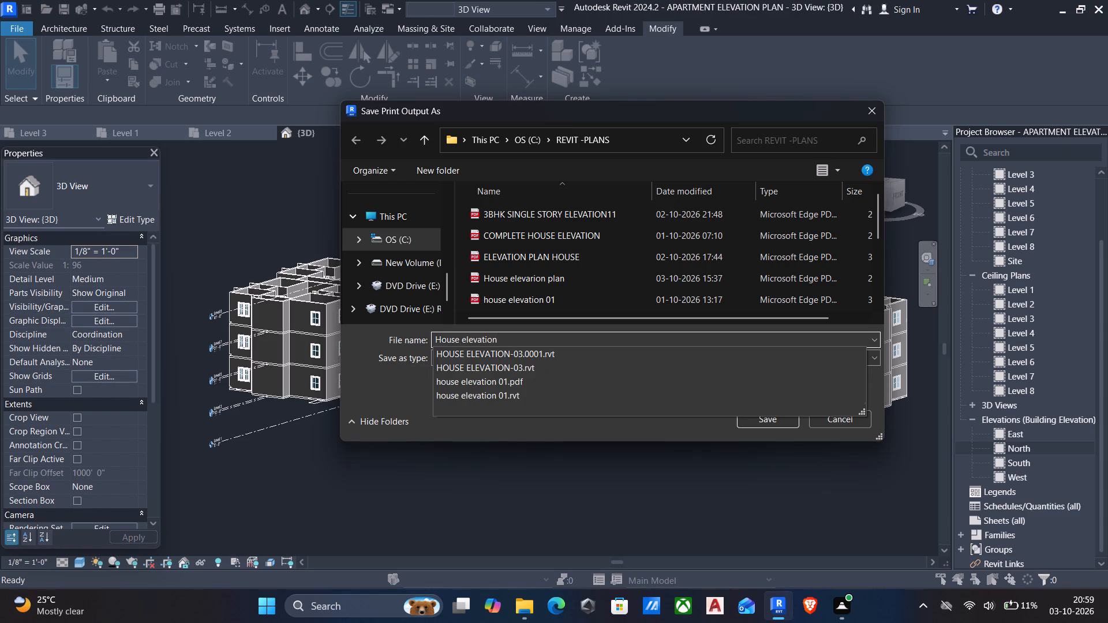
key("space")
type("now")
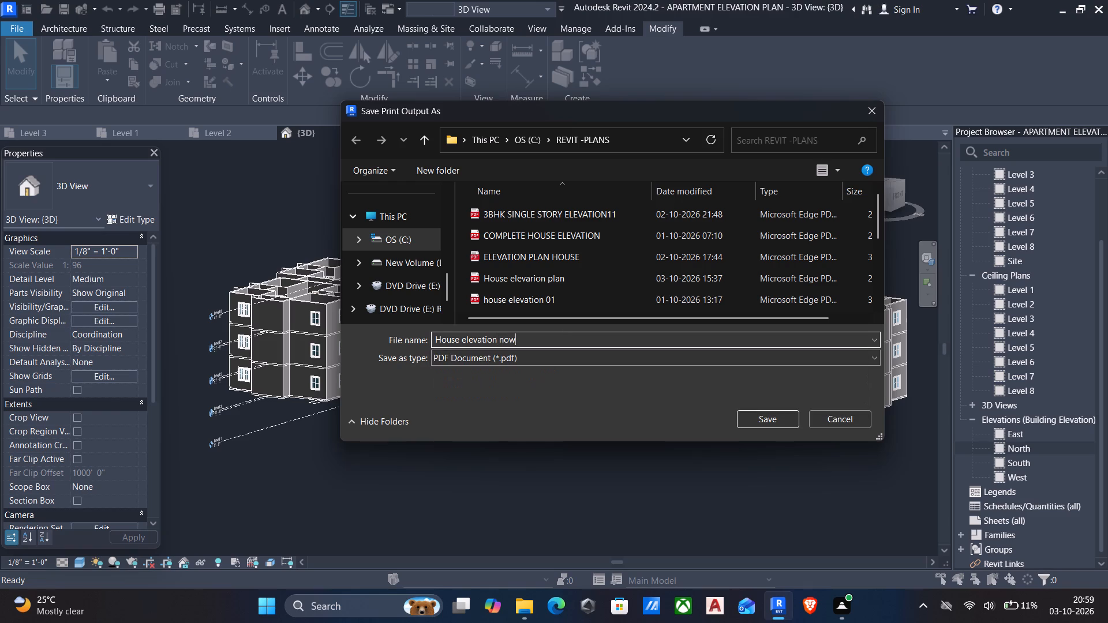
left_click(767, 419)
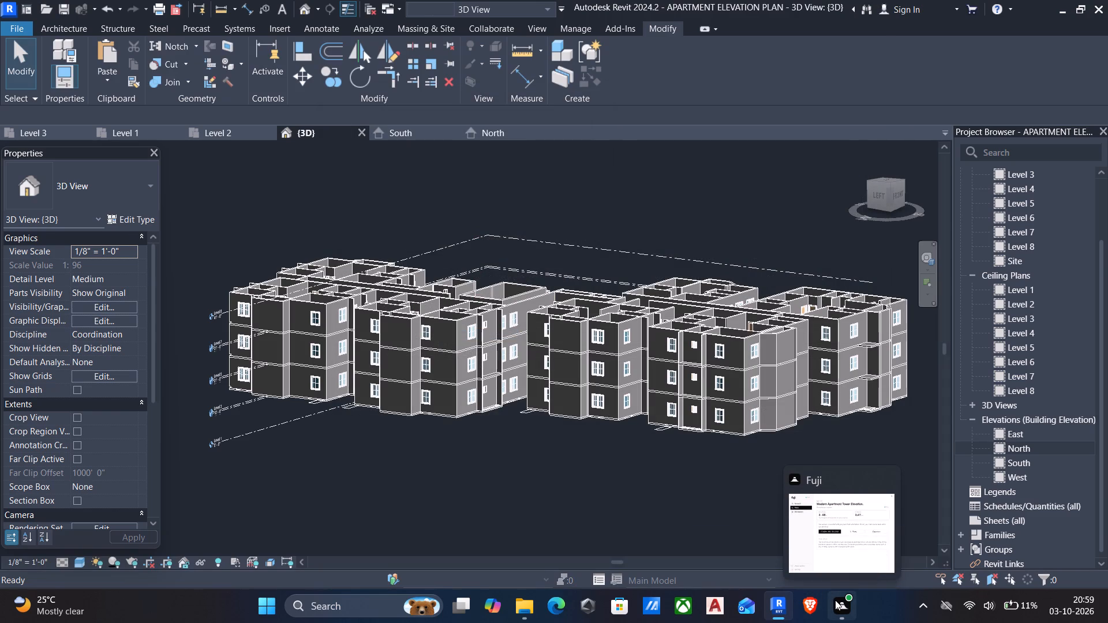